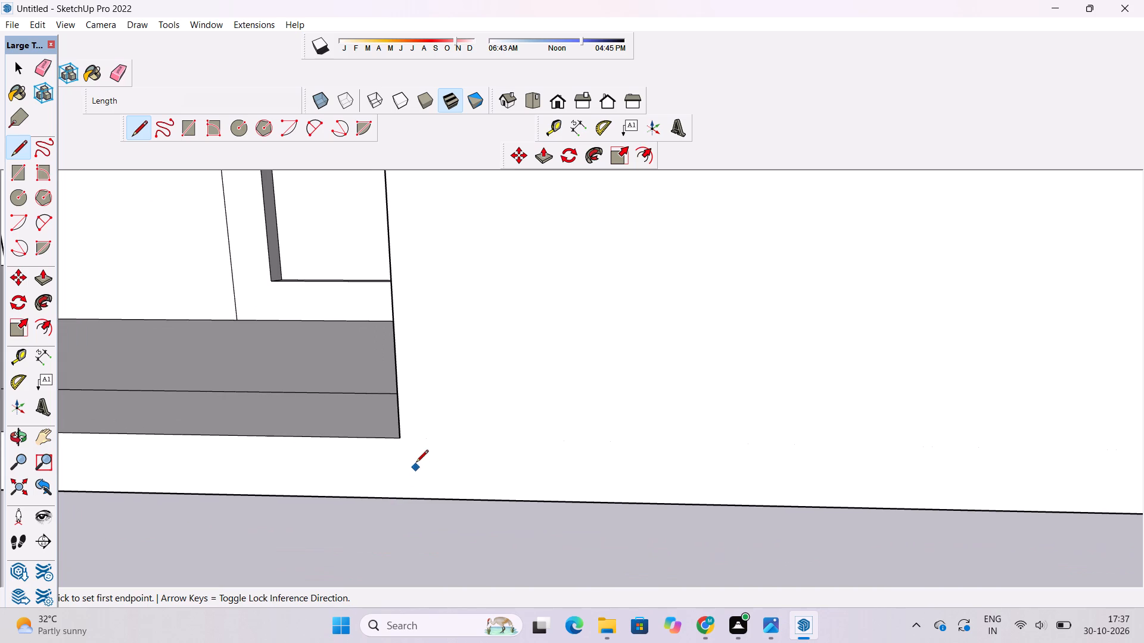
Draw a 1' vertical line from the corner where the floor meets the low front wall down to the base edge.
click(399, 438)
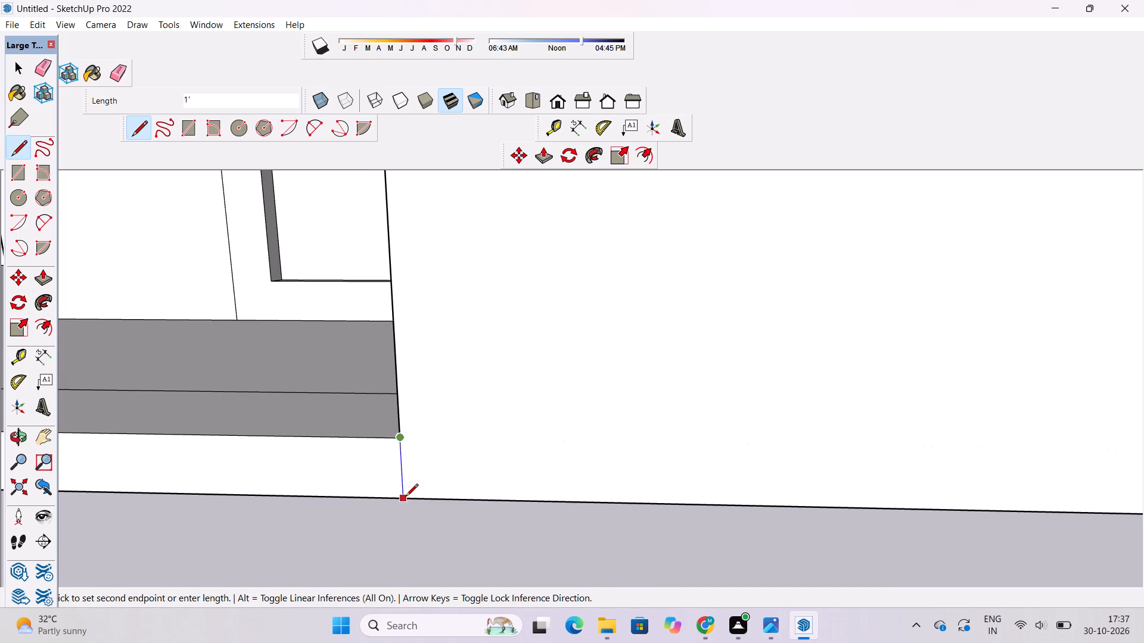
click(405, 498)
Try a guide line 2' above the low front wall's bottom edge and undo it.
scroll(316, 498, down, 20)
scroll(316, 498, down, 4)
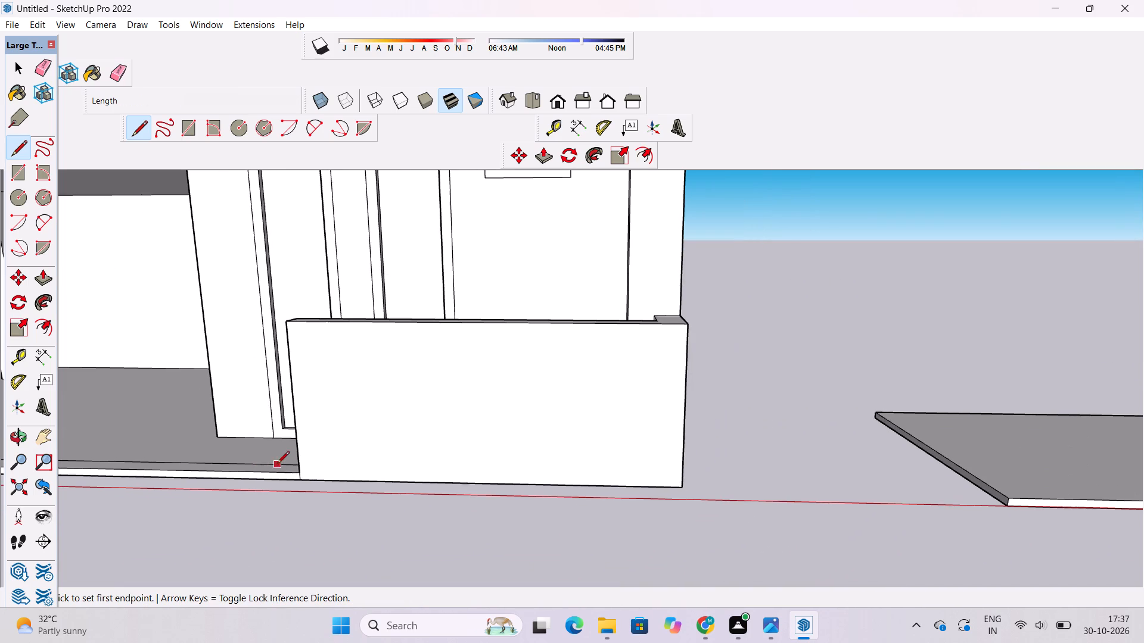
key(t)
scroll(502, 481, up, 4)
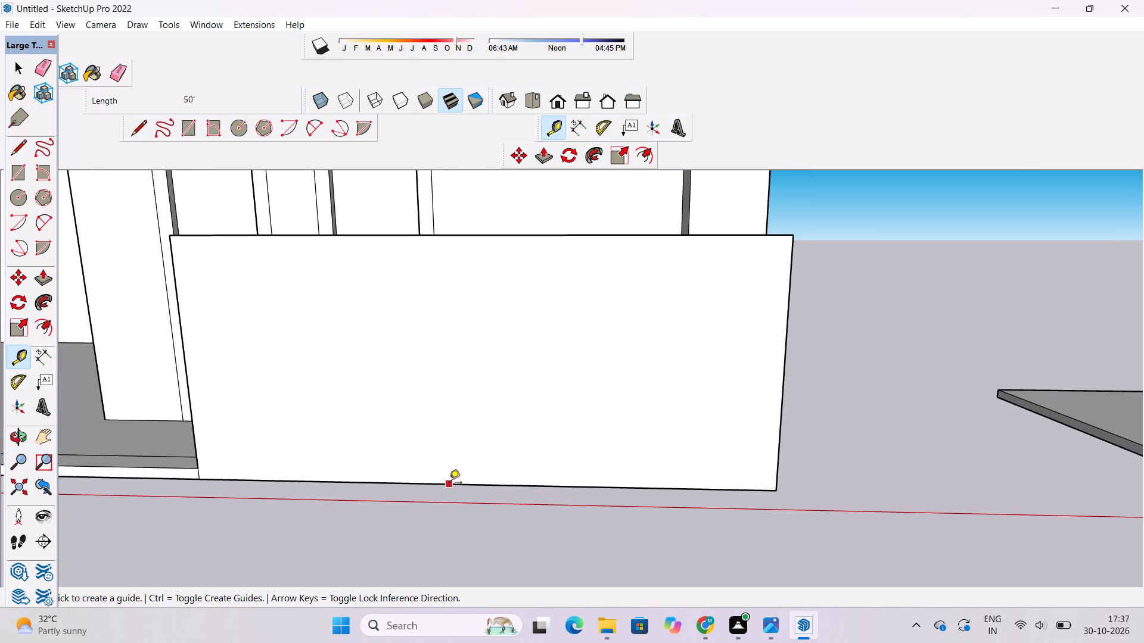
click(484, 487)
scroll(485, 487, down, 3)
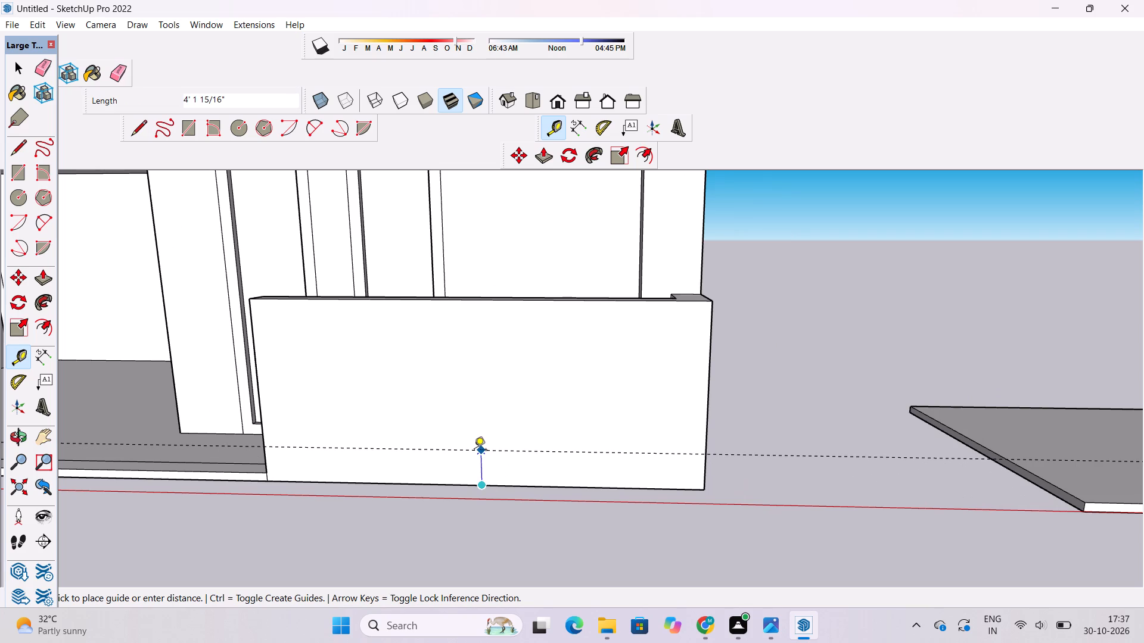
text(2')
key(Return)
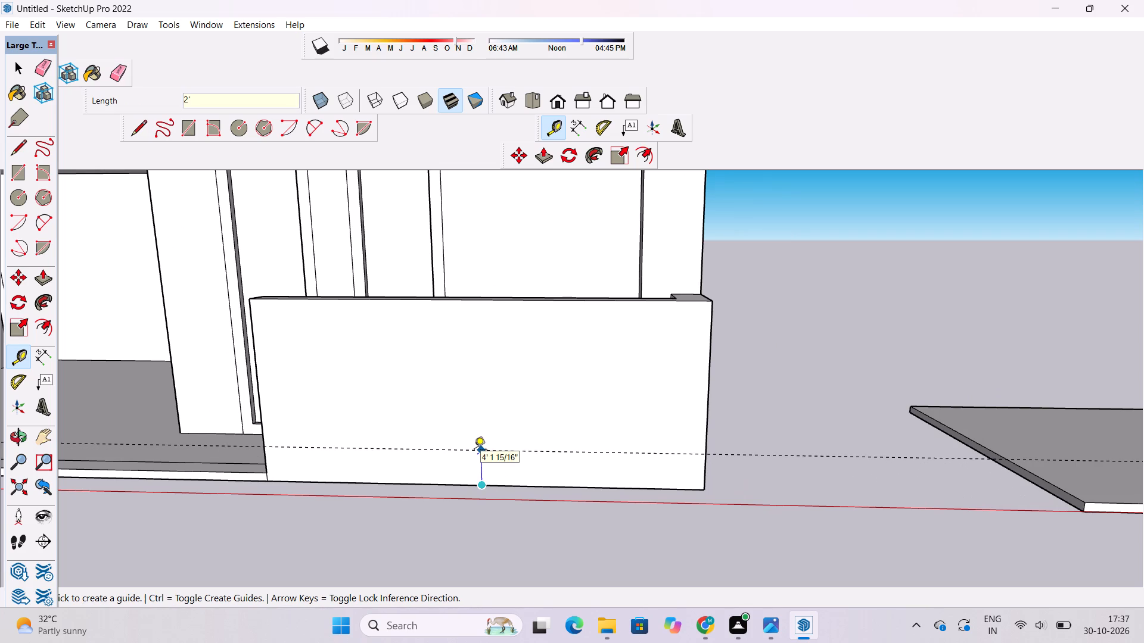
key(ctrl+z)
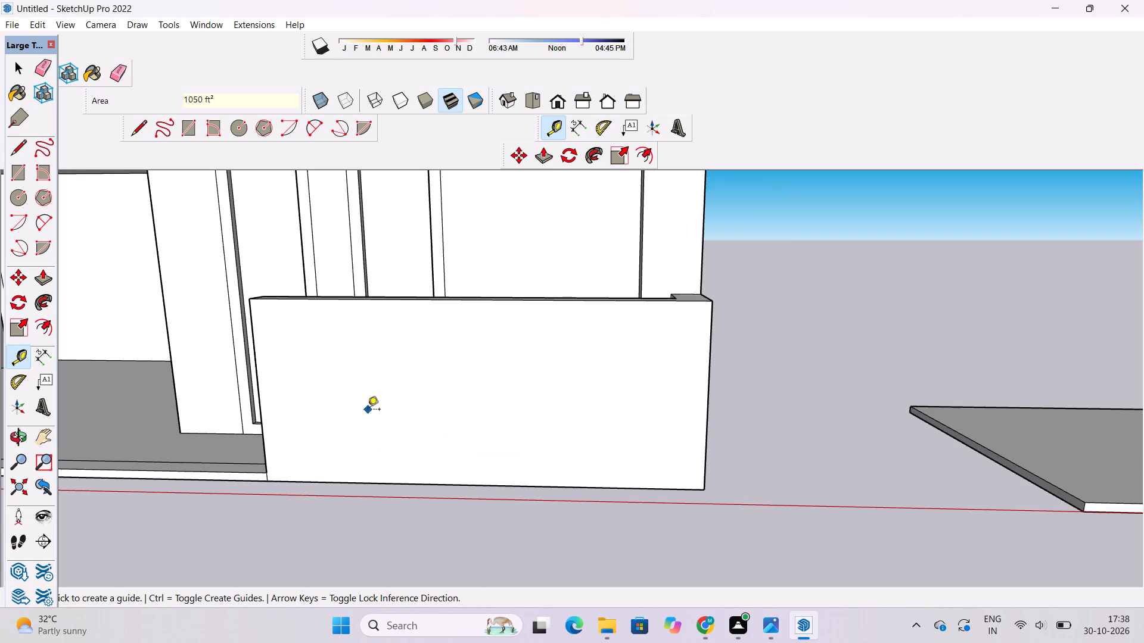
Place horizontal guides on the low front wall, 3' above its bottom edge and 2.6' below its top edge.
click(482, 486)
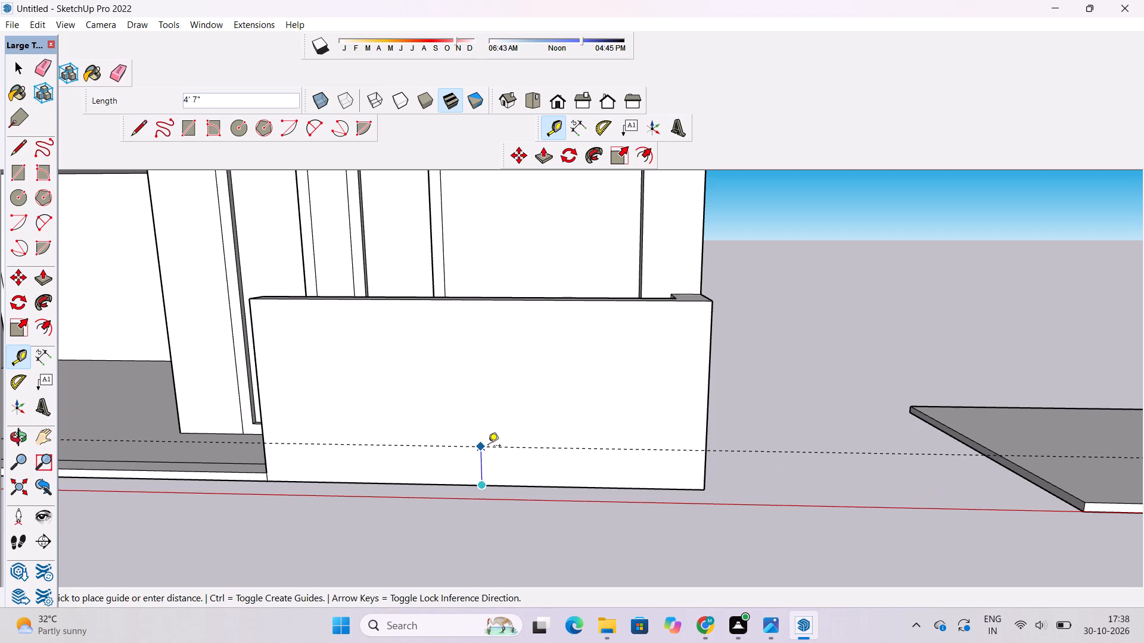
text(3')
key(Return)
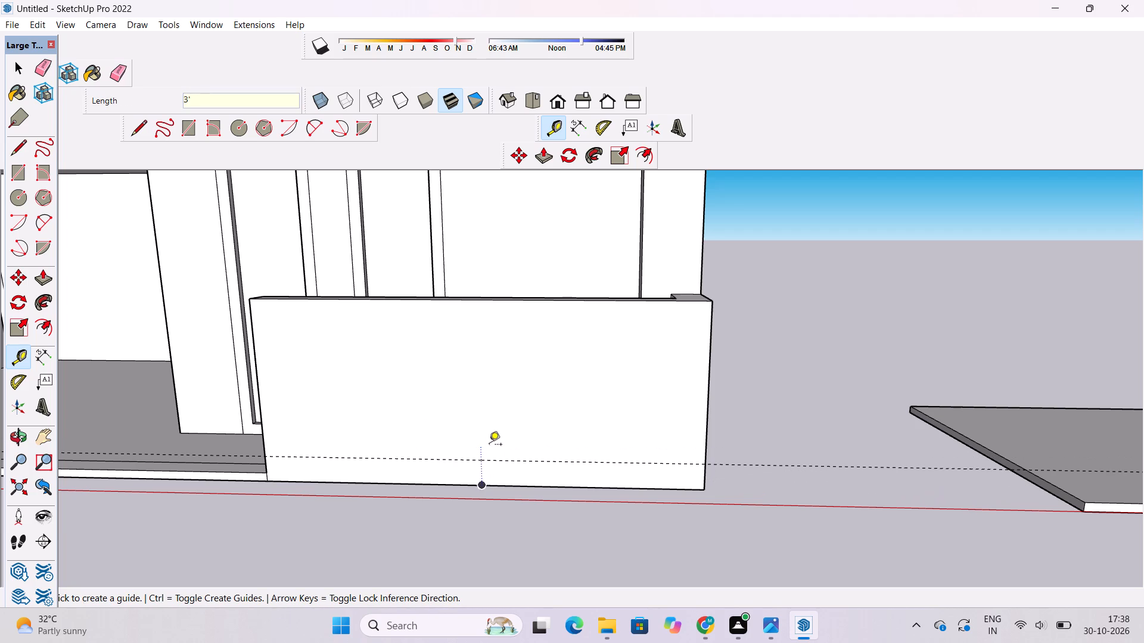
click(561, 301)
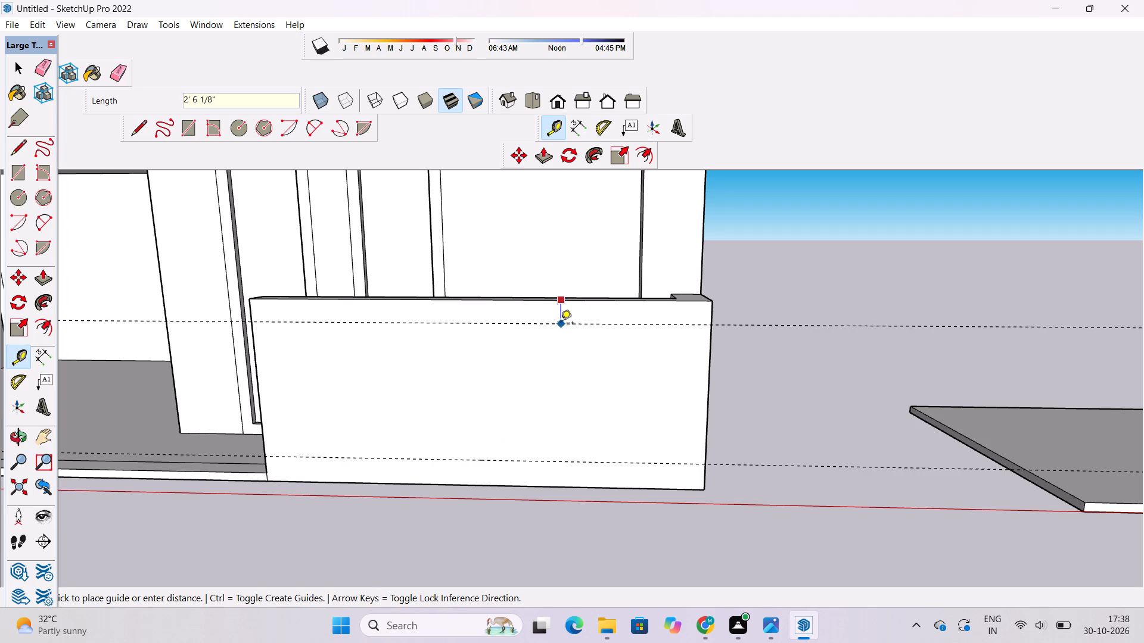
key(2)
key(period)
text(6')
key(Return)
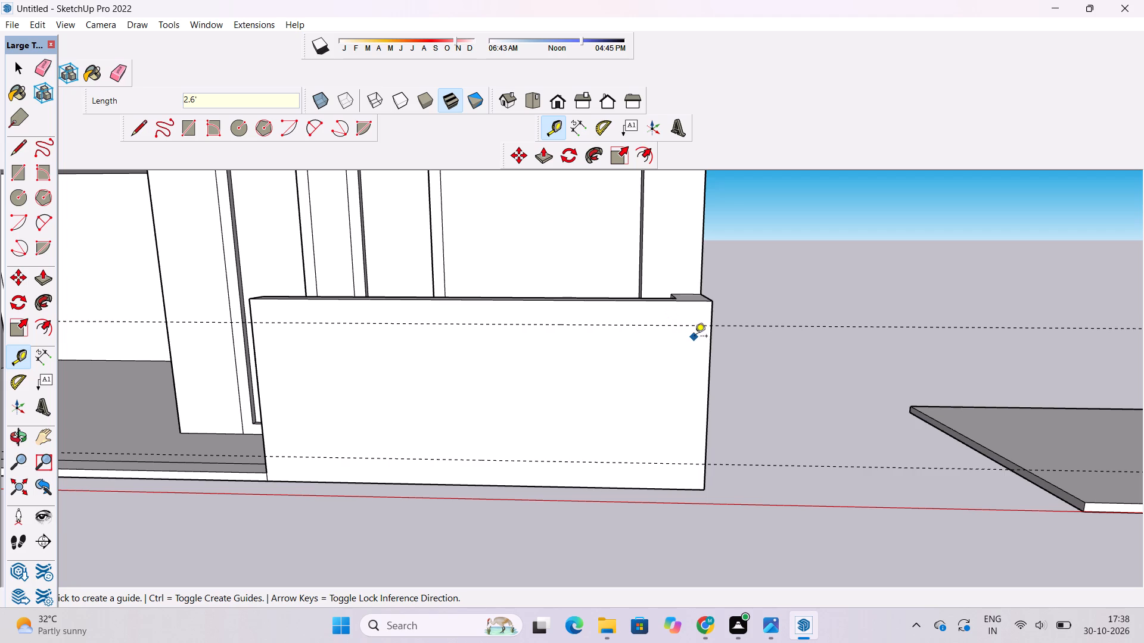
Place a vertical guide 4' inward from the low front wall's outer end edge.
scroll(702, 357, down, 2)
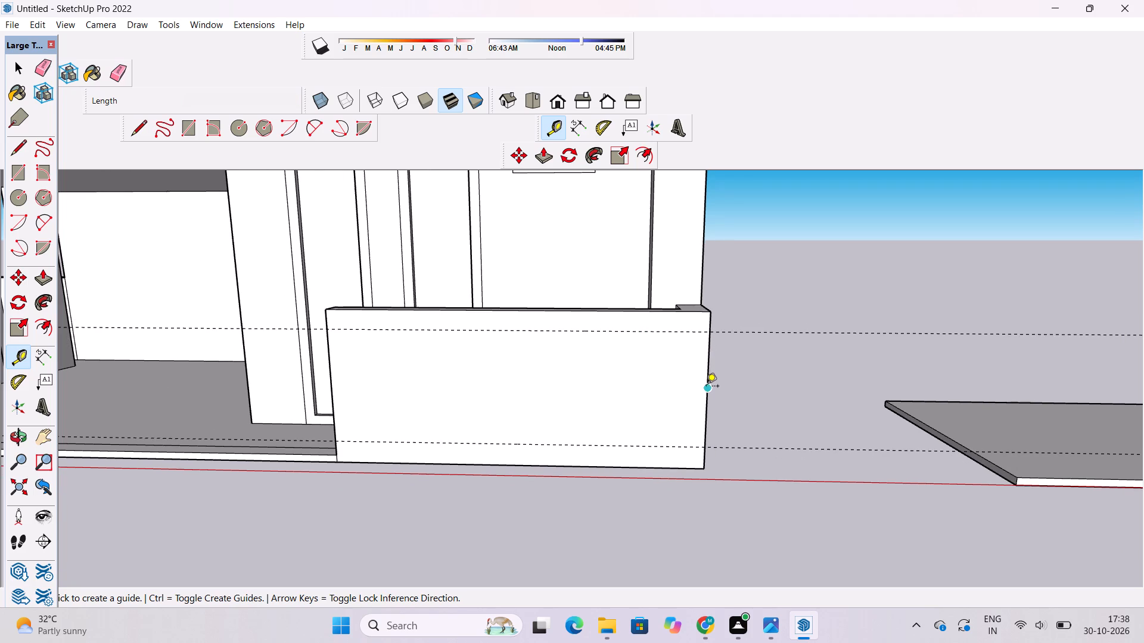
click(707, 388)
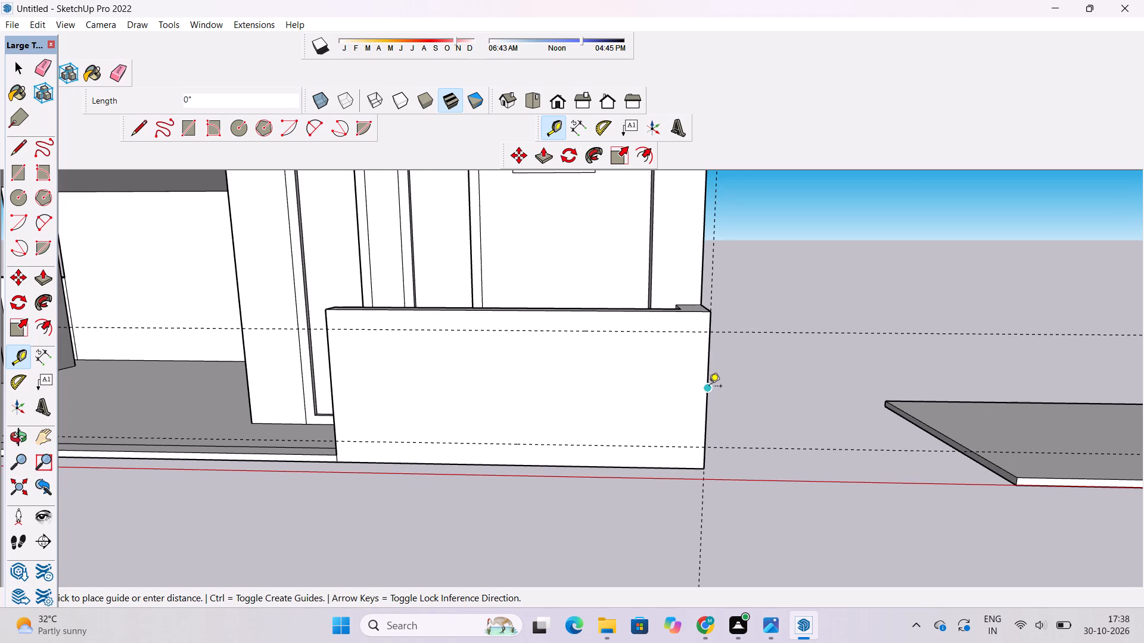
scroll(700, 379, up, 1)
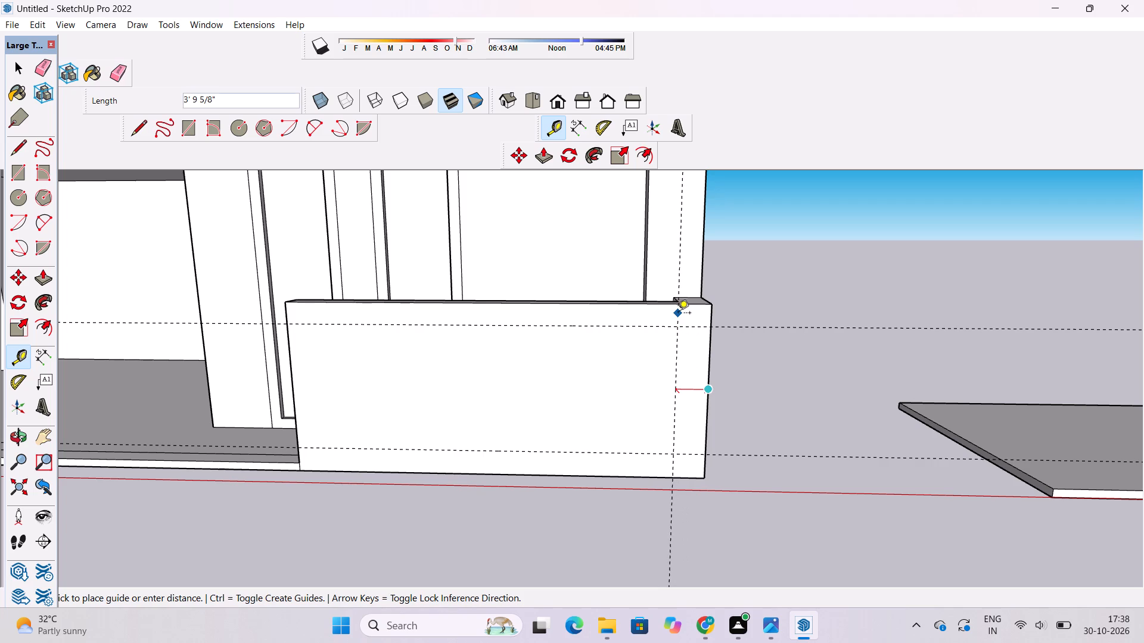
key(4)
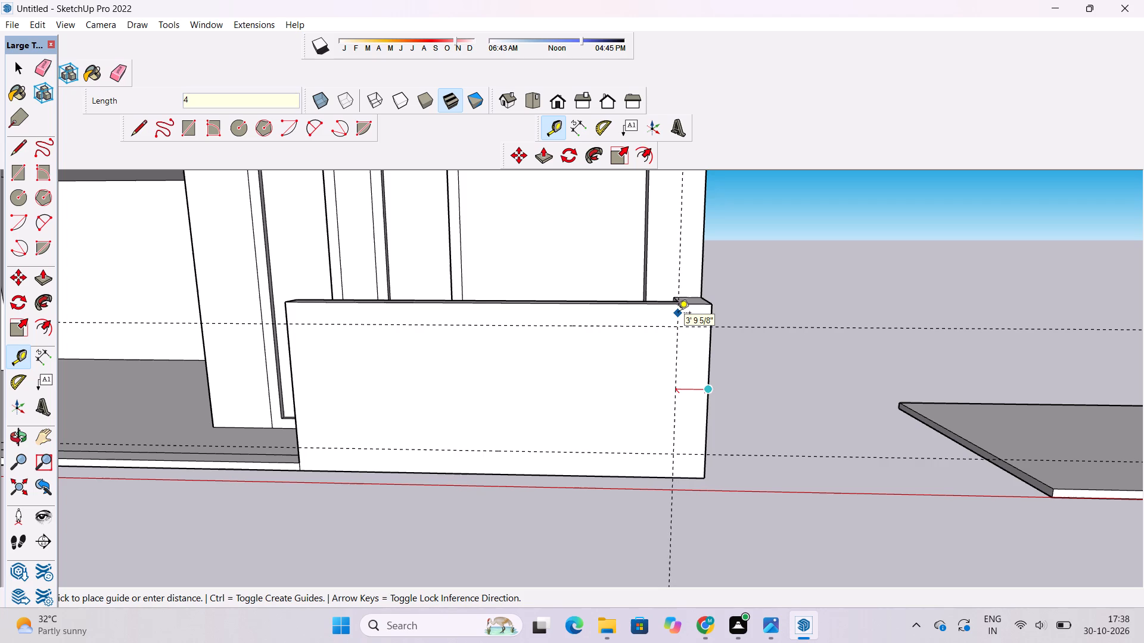
key(apostrophe)
key(Return)
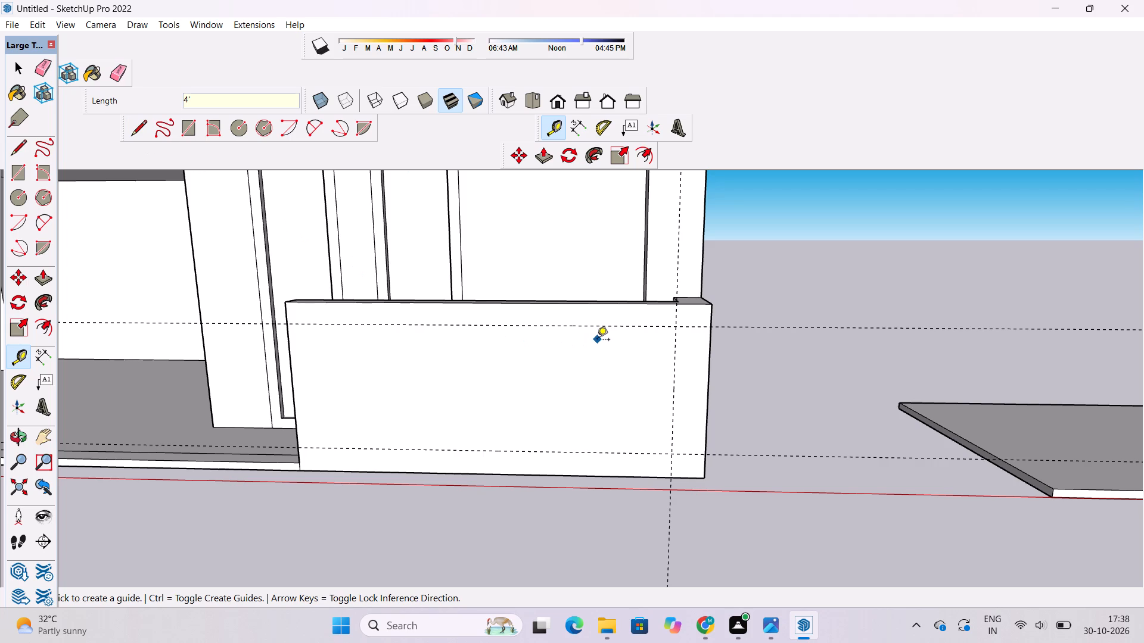
Place a guide 65' from the base edge of the front corner post, measured along the floor toward the low front wall.
key(o)
shift+drag(481, 364, 604, 363)
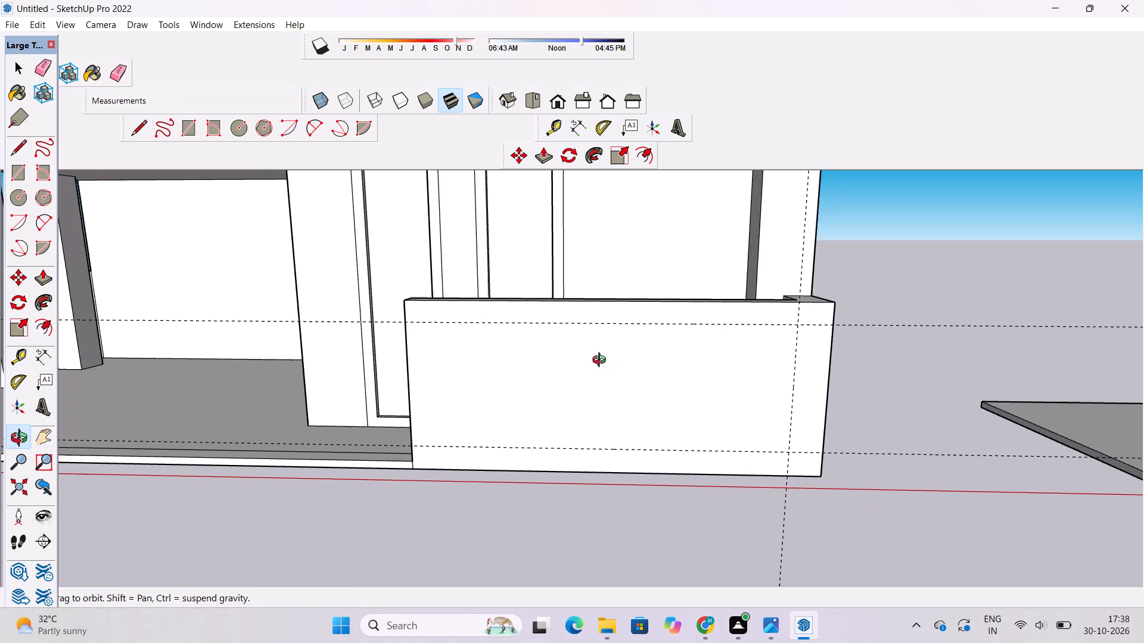
scroll(592, 360, down, 3)
shift+drag(535, 384, 545, 366)
drag(548, 364, 573, 388)
shift+drag(560, 391, 578, 361)
click(579, 360)
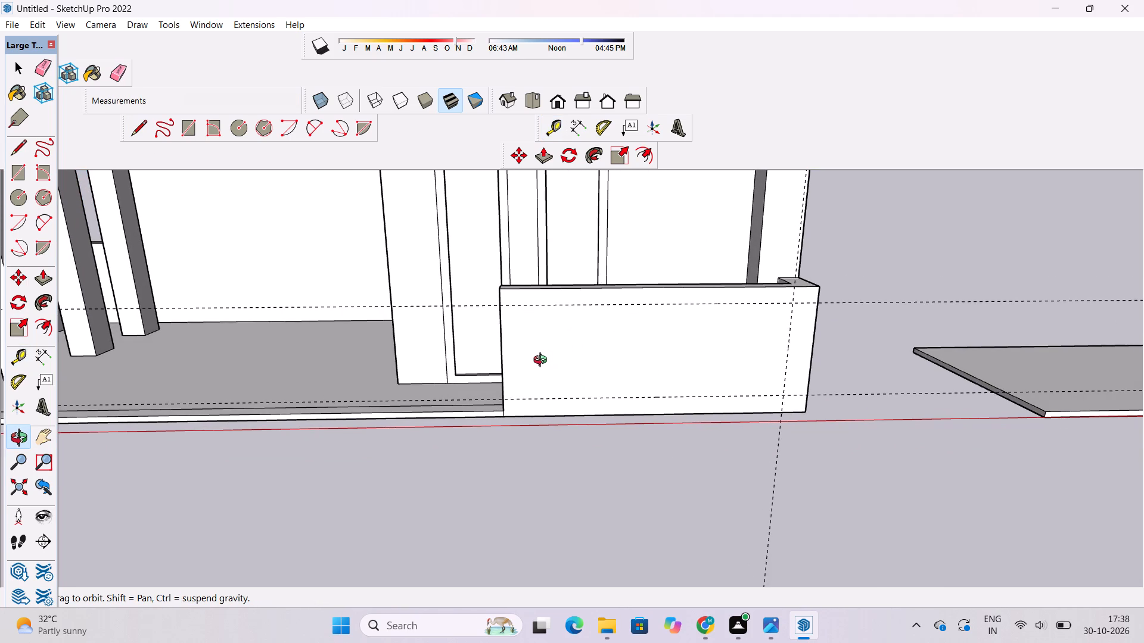
shift+drag(542, 364, 576, 346)
shift+drag(580, 346, 592, 400)
drag(522, 426, 607, 378)
drag(605, 383, 545, 441)
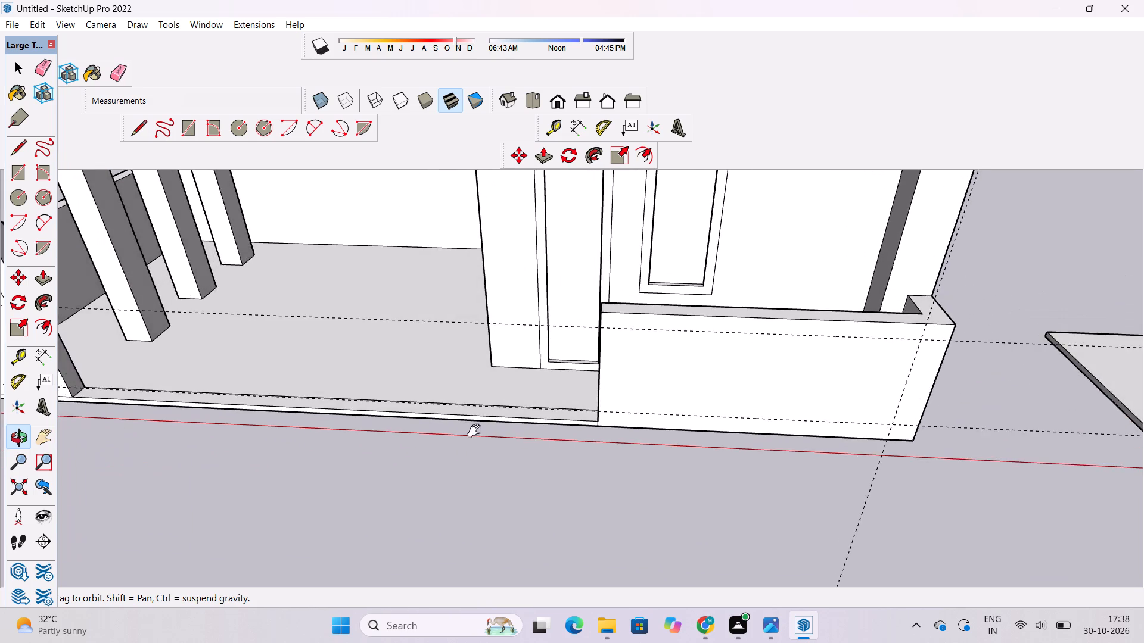
shift+drag(470, 429, 638, 376)
shift+drag(638, 376, 630, 399)
shift+drag(636, 398, 626, 399)
drag(624, 383, 621, 390)
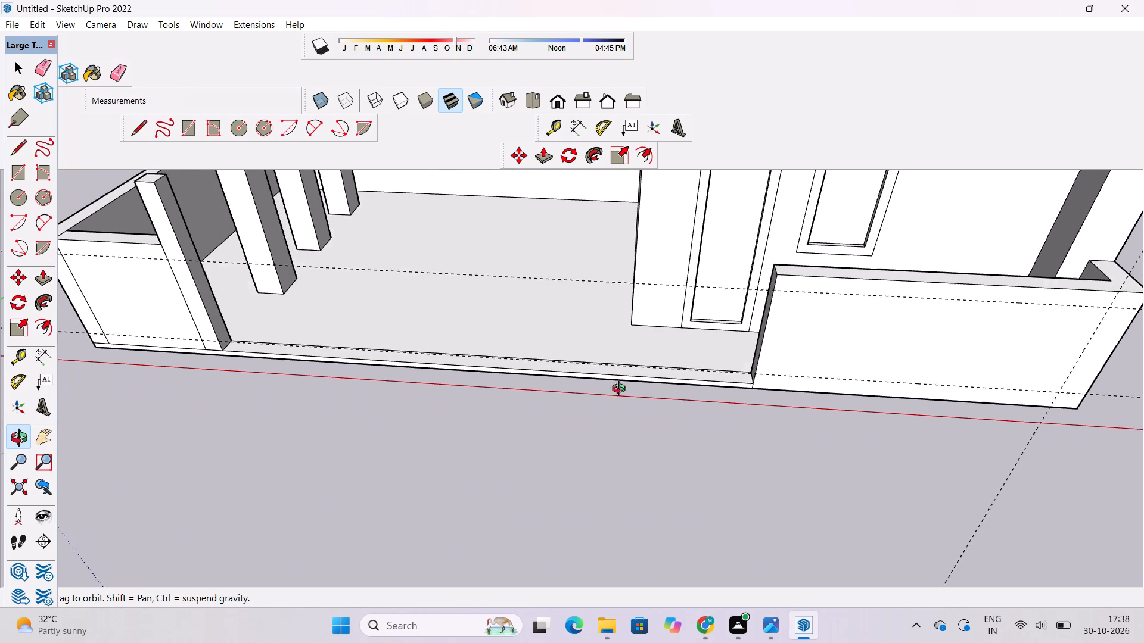
drag(621, 390, 614, 417)
shift+drag(630, 366, 631, 360)
drag(631, 400, 641, 447)
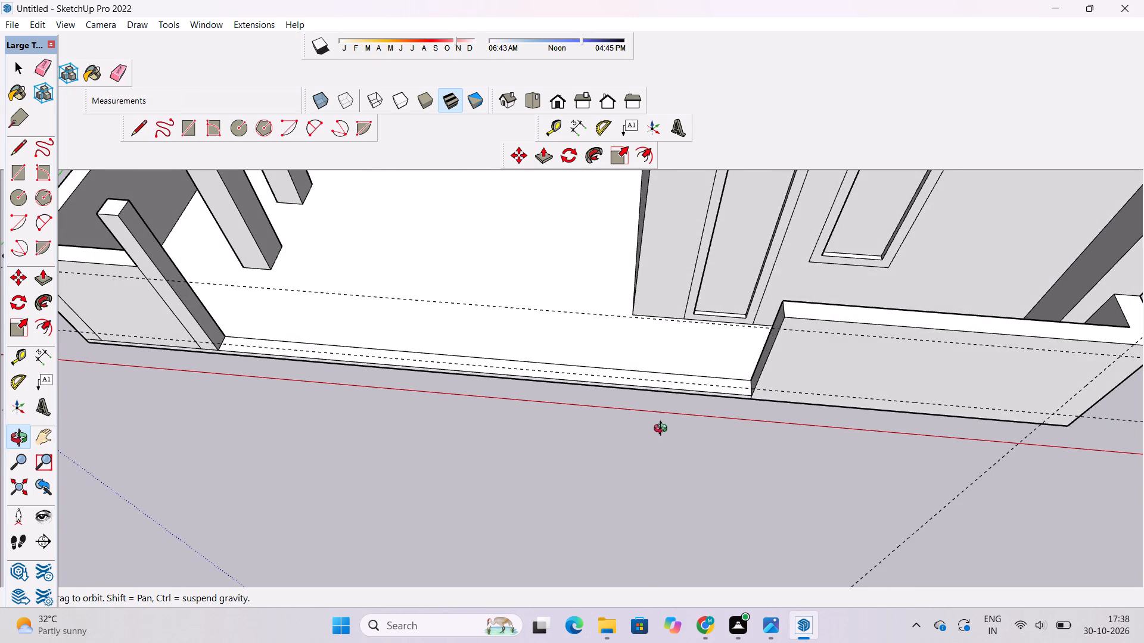
shift+drag(647, 377, 562, 328)
shift+scroll(557, 313, down, 2)
key(t)
scroll(555, 313, up, 1)
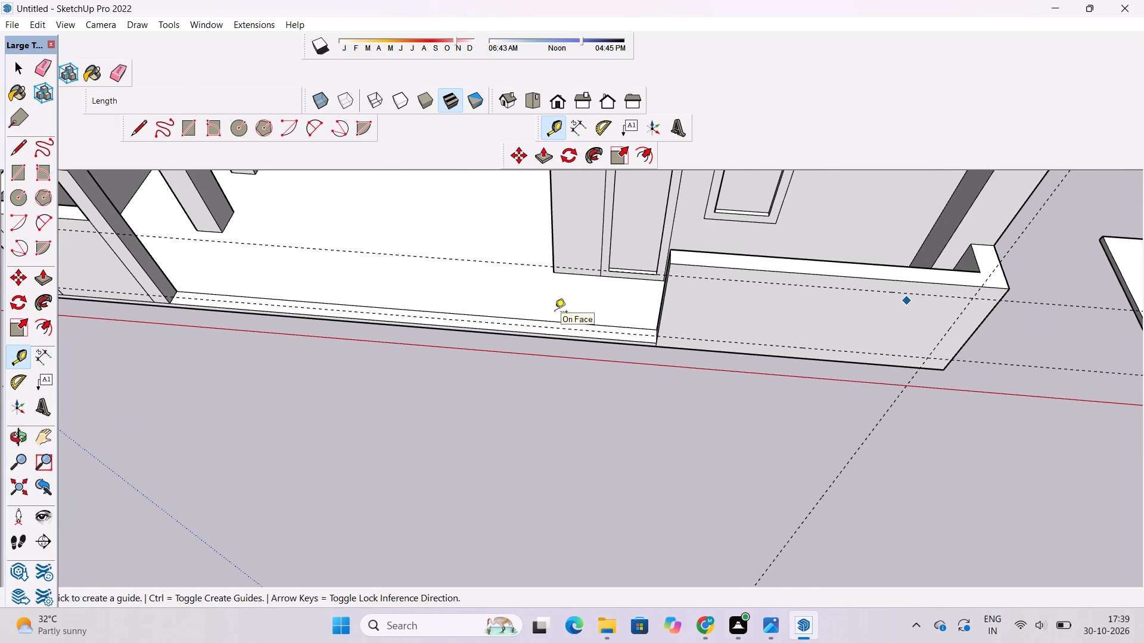
scroll(613, 305, down, 4)
scroll(355, 281, up, 4)
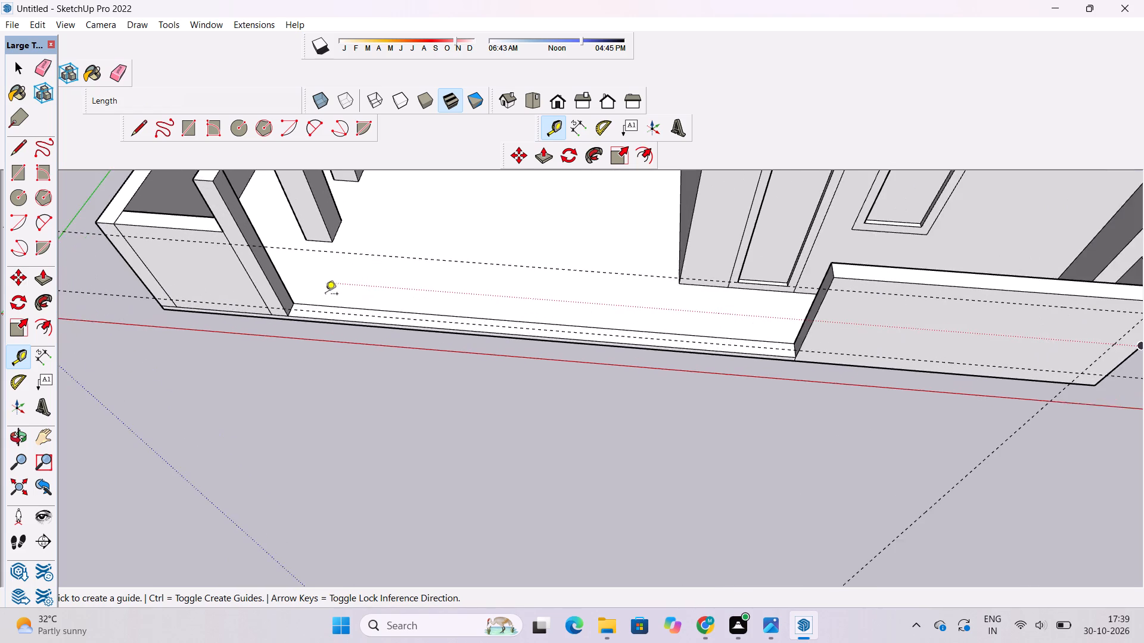
scroll(322, 296, up, 14)
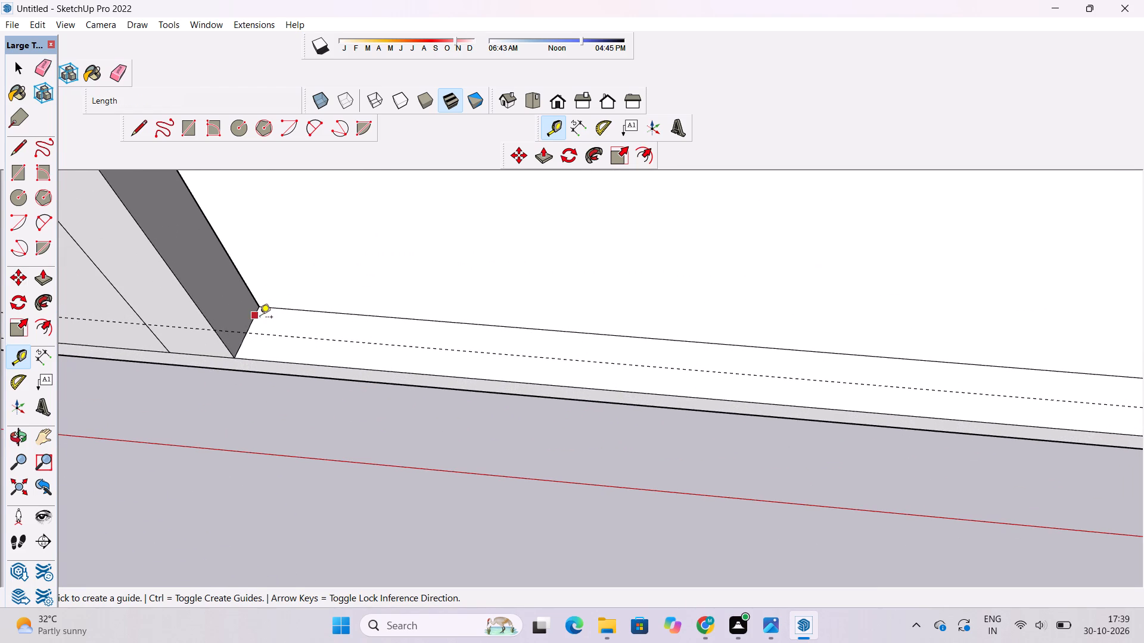
click(260, 318)
scroll(258, 318, down, 5)
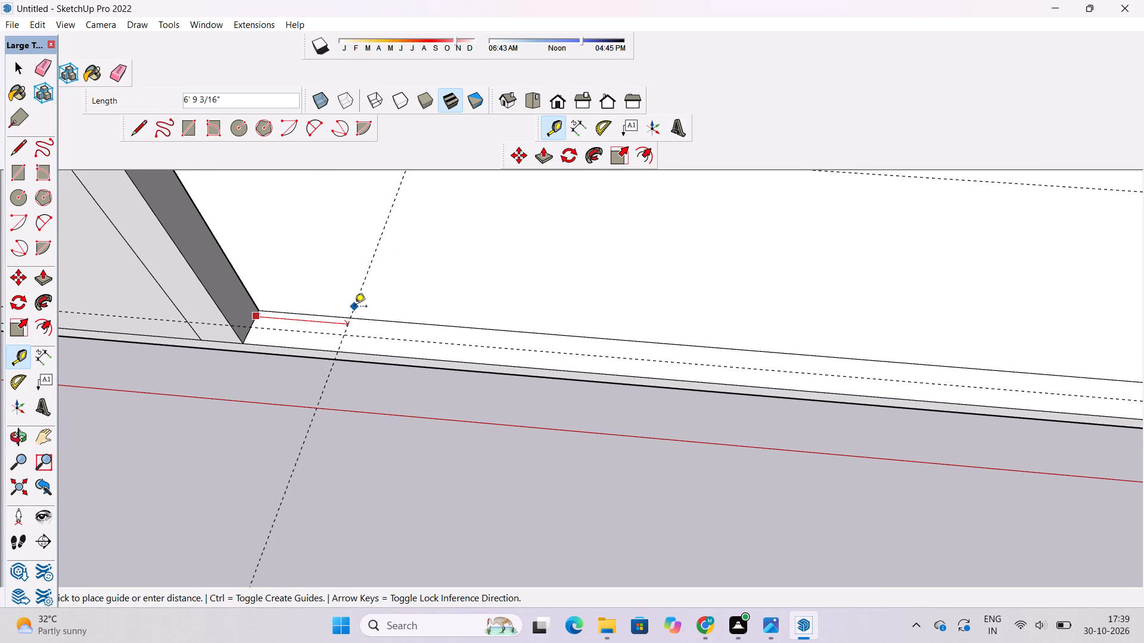
scroll(221, 218, down, 9)
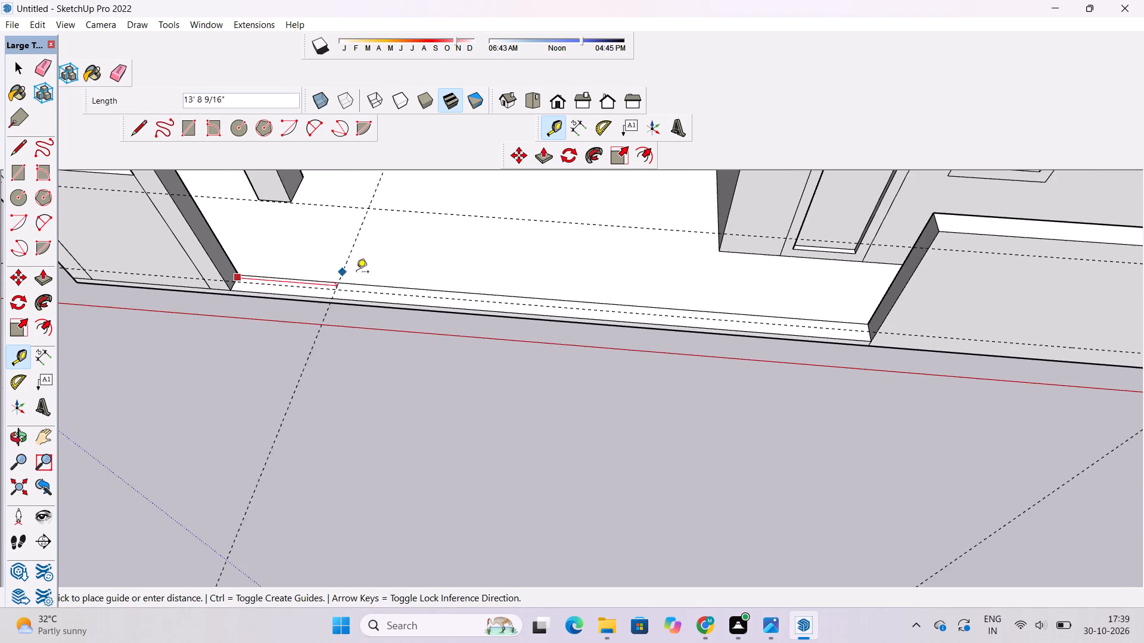
scroll(257, 264, down, 4)
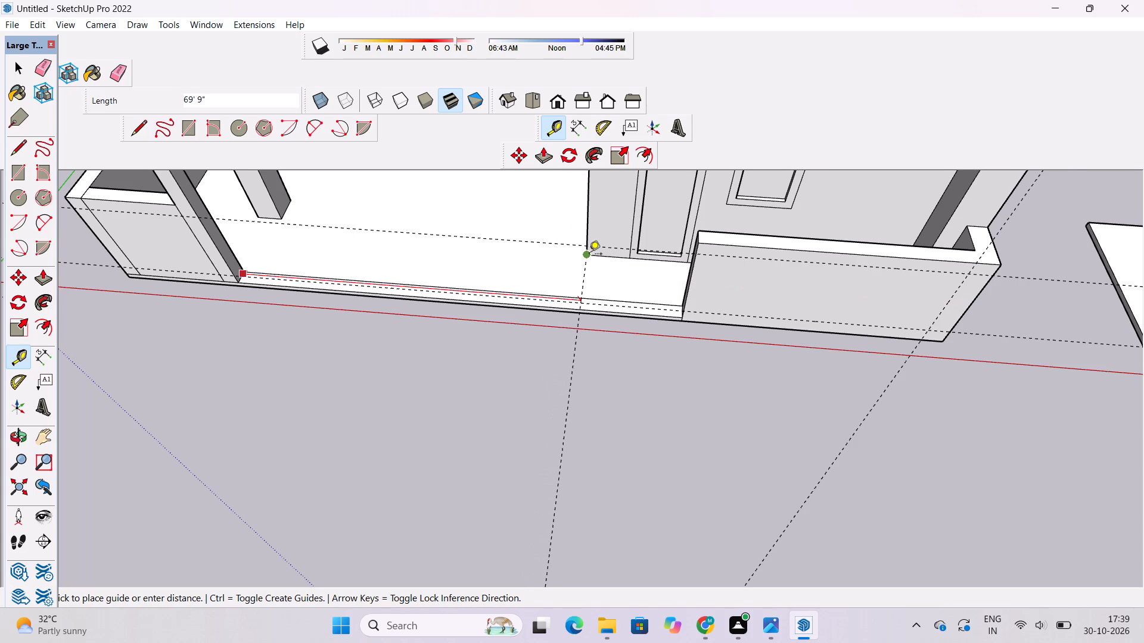
scroll(589, 255, up, 1)
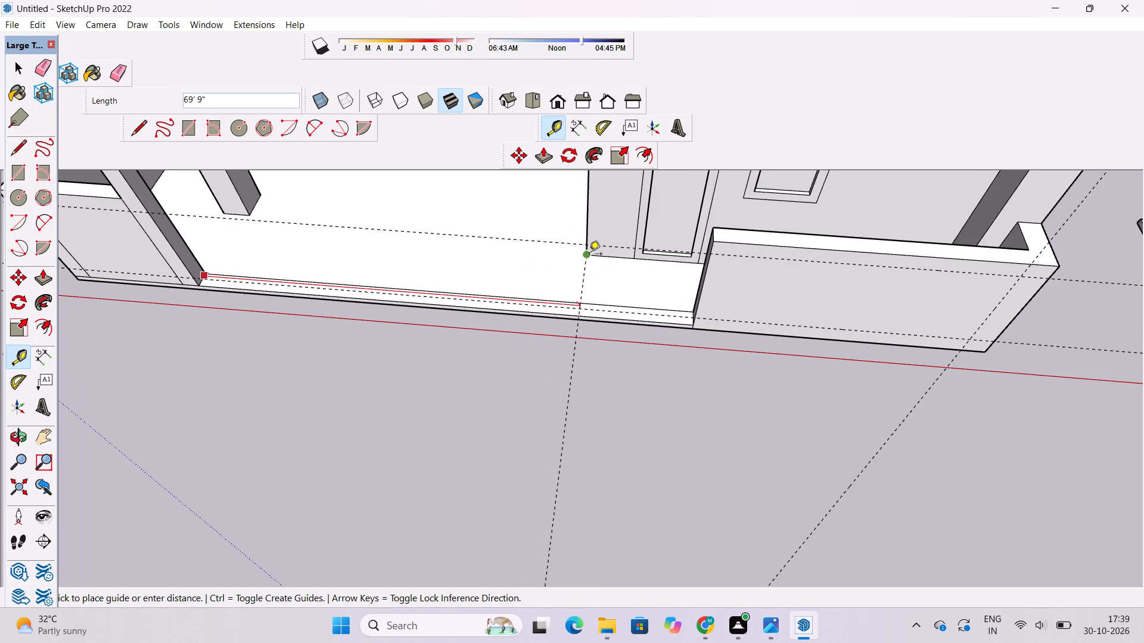
scroll(574, 260, up, 1)
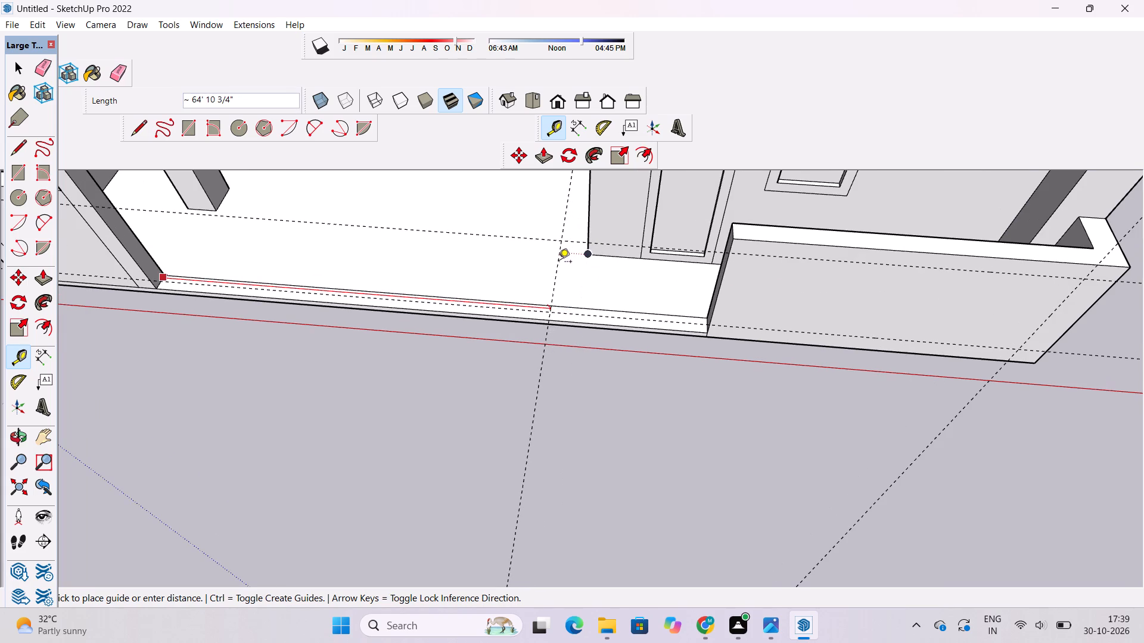
text(65')
key(Return)
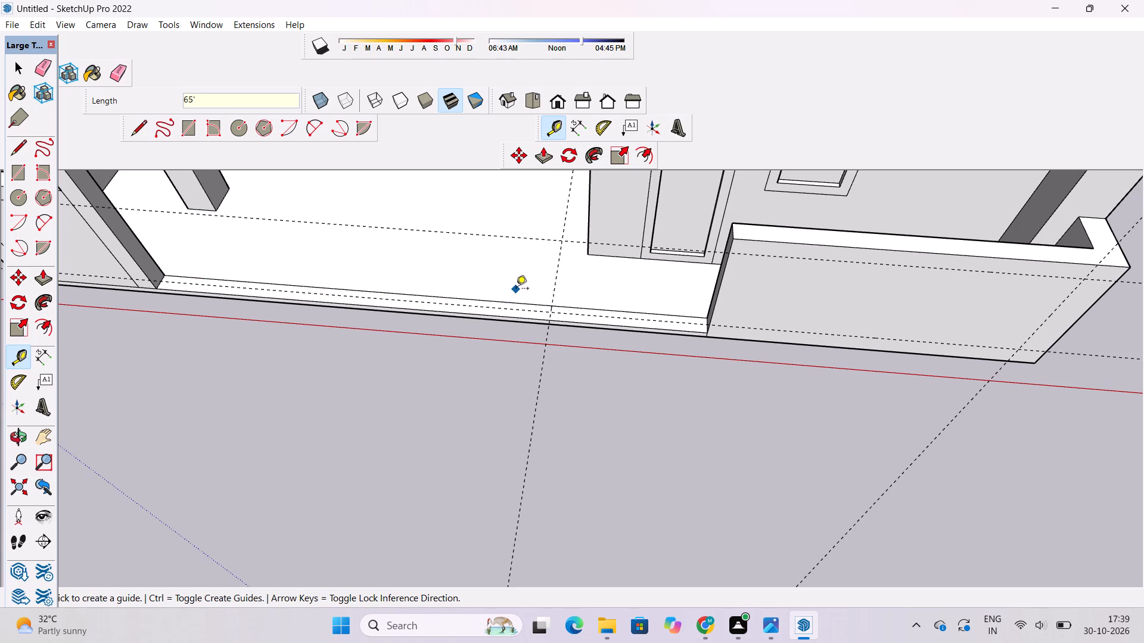
Draw a 3' line across the floor's front edge strip along the 65' guide, from its inner edge to its outer edge.
scroll(511, 291, down, 4)
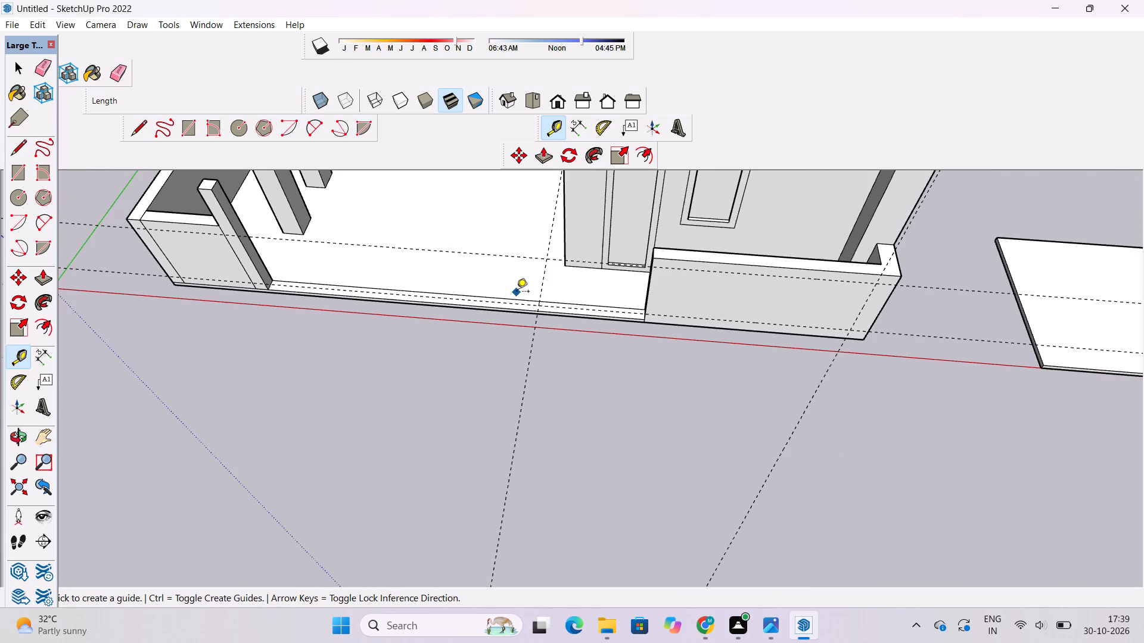
scroll(502, 286, down, 2)
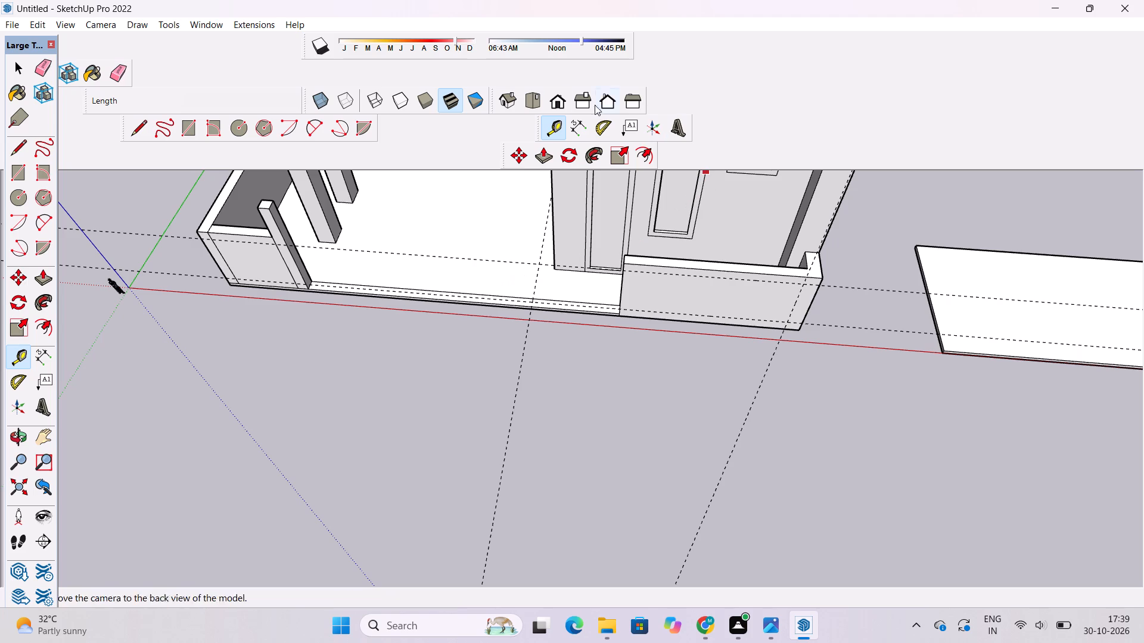
click(134, 133)
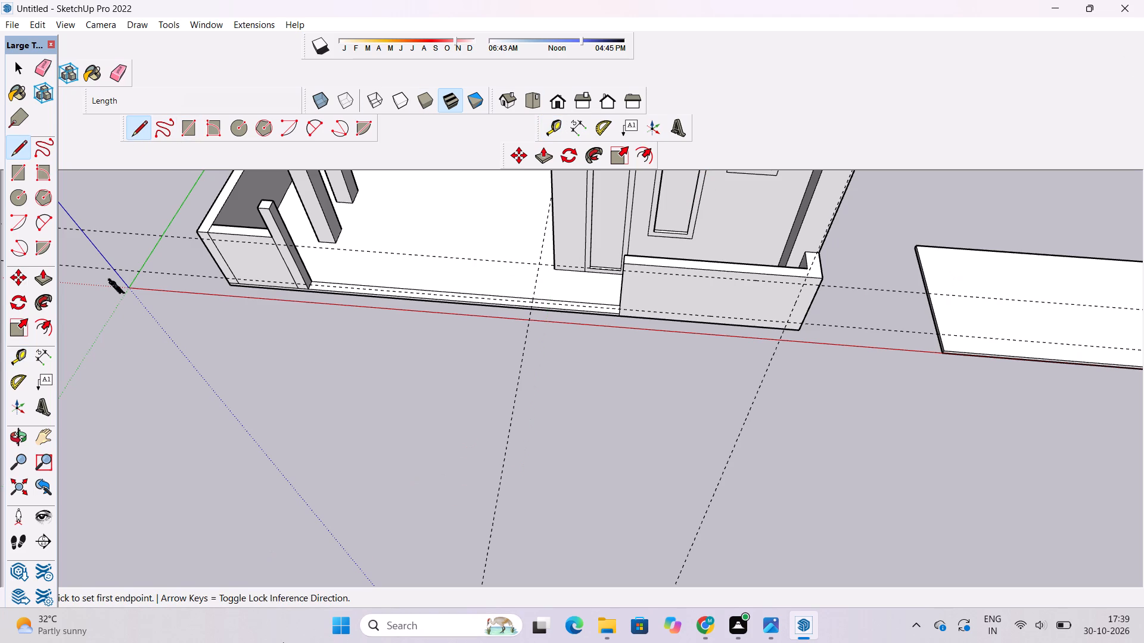
scroll(517, 319, up, 1)
scroll(564, 282, up, 8)
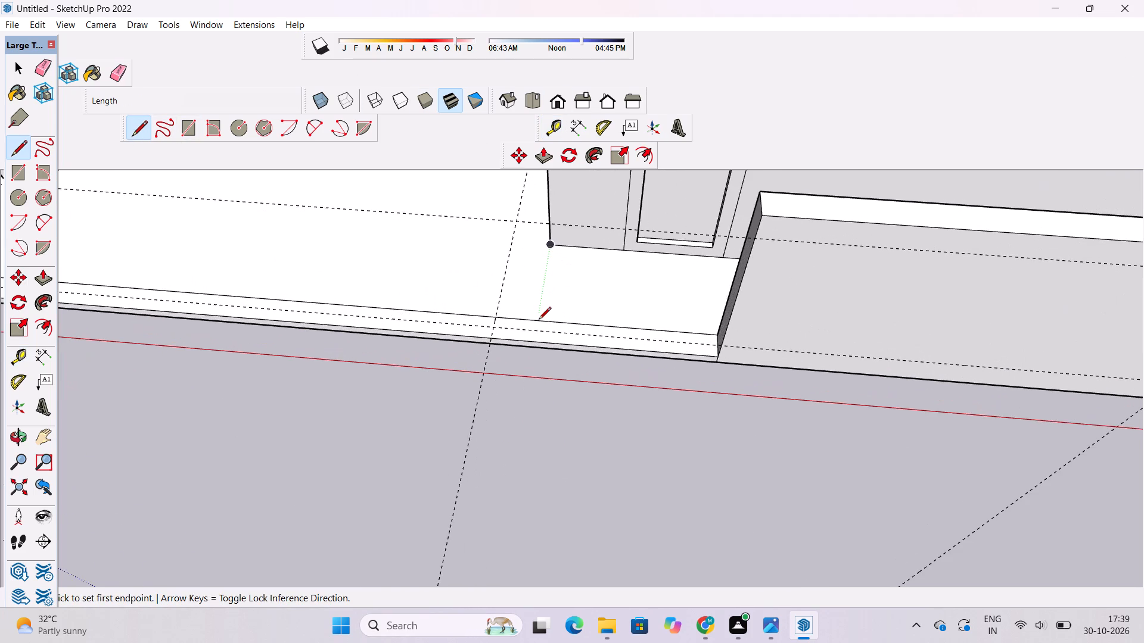
scroll(539, 320, up, 3)
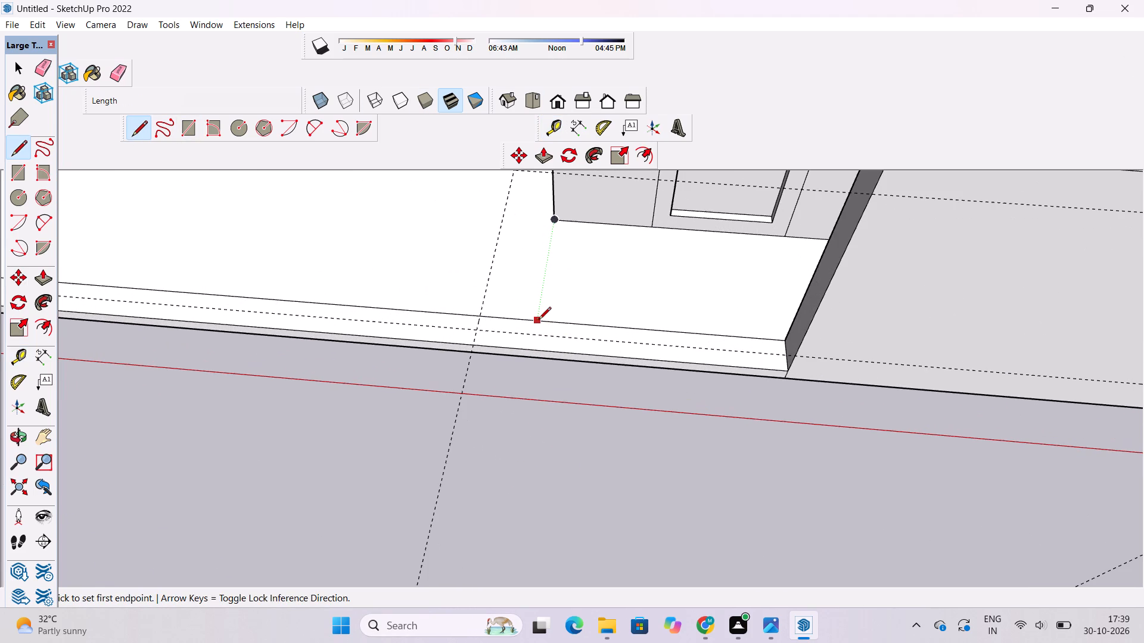
scroll(493, 327, up, 7)
click(468, 310)
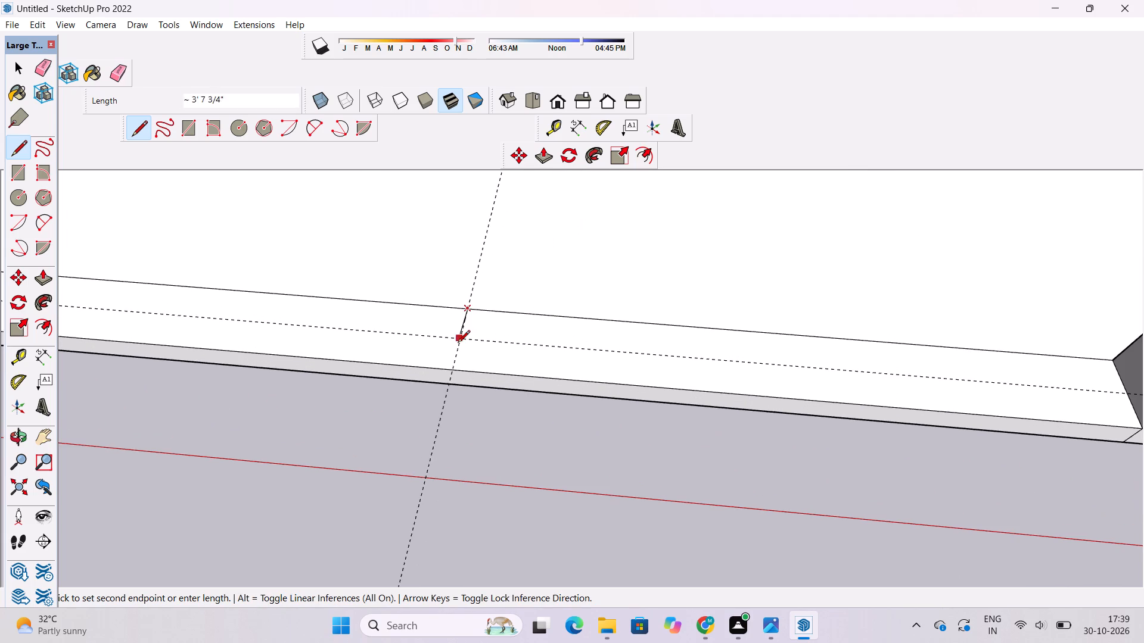
click(455, 369)
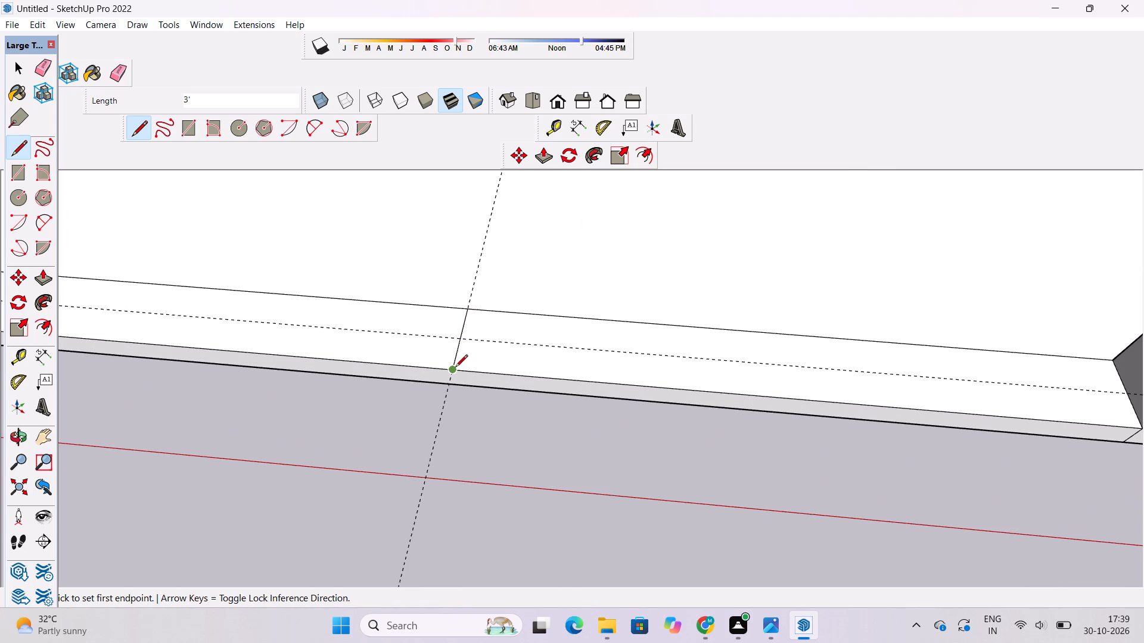
Push/Pull the edge strip section between the new line and the low front wall up to the height of the front corner post's top.
key(space)
key(o)
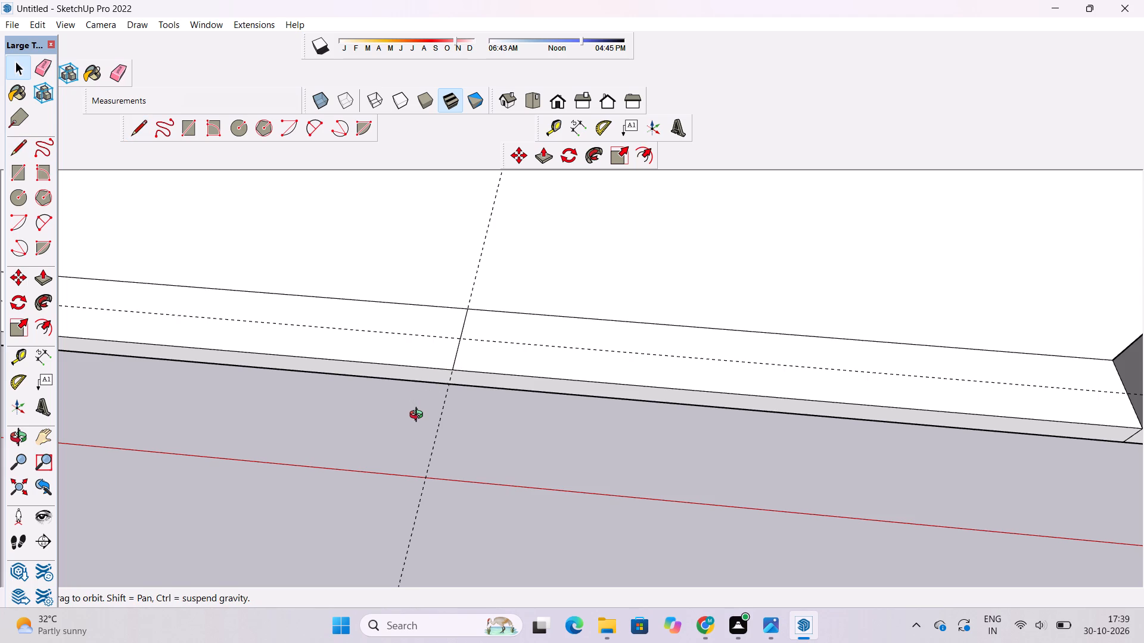
click(415, 448)
drag(413, 447, 442, 453)
shift+drag(441, 454, 431, 472)
drag(431, 472, 436, 466)
scroll(437, 460, down, 2)
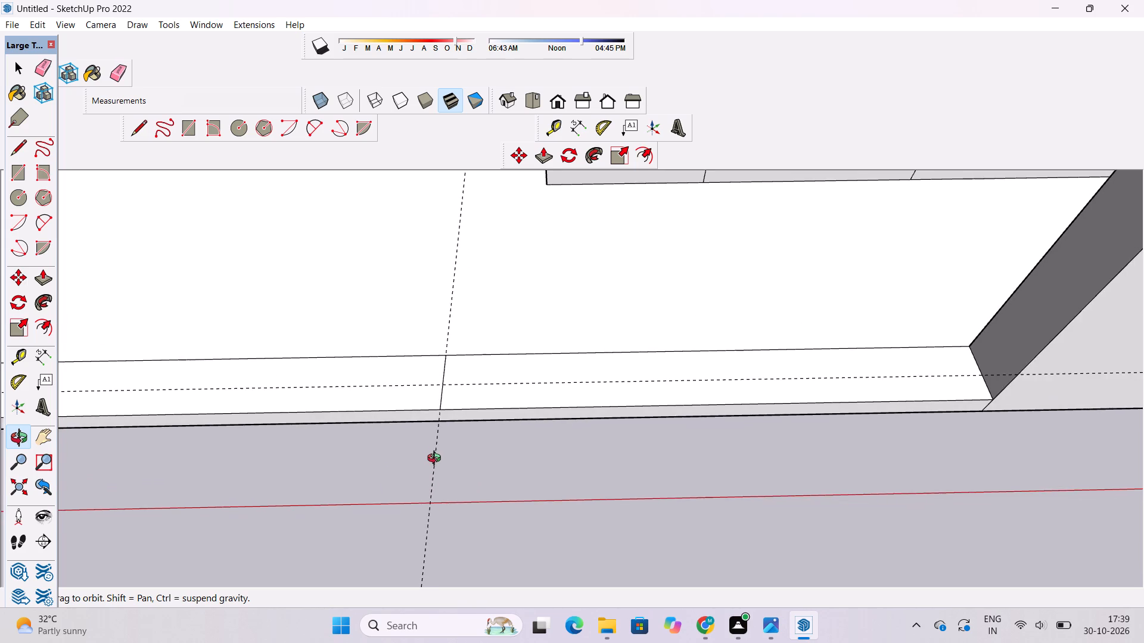
shift+drag(434, 461, 427, 472)
drag(427, 472, 440, 461)
scroll(443, 458, down, 1)
shift+drag(443, 463, 440, 472)
drag(440, 473, 446, 468)
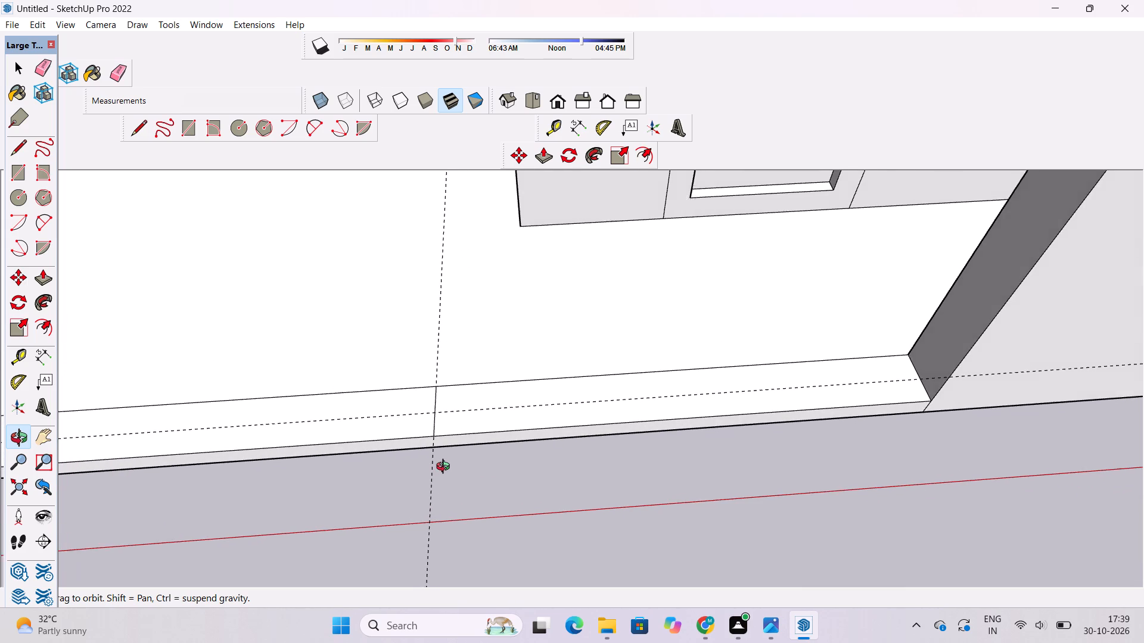
drag(446, 468, 449, 464)
scroll(449, 463, down, 1)
shift+drag(450, 462, 439, 473)
drag(442, 471, 449, 469)
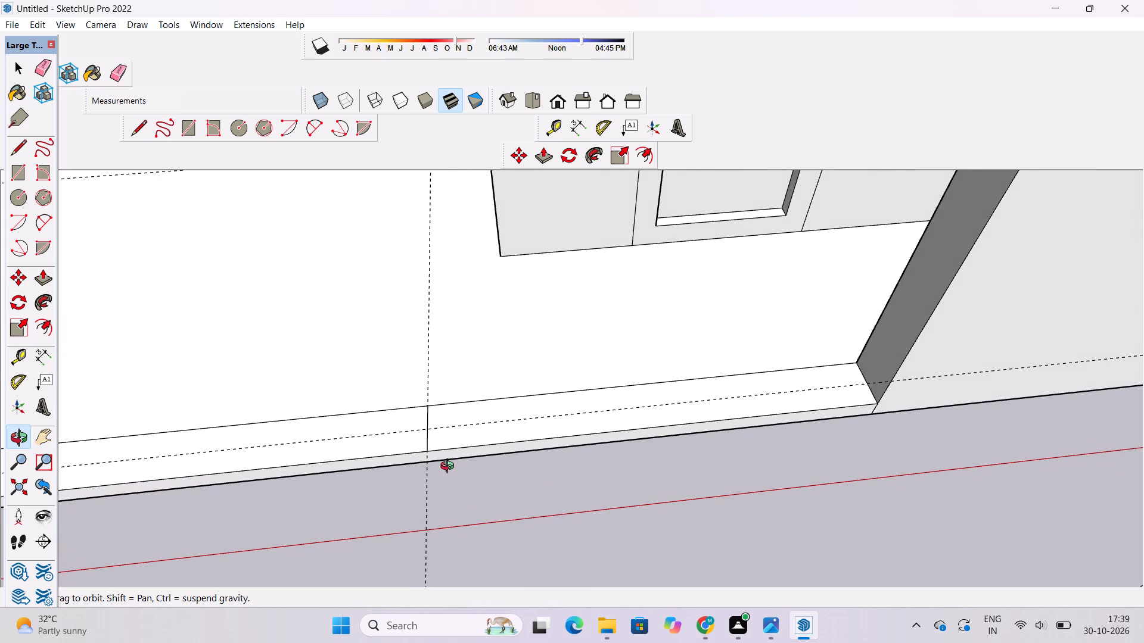
shift+drag(452, 467, 445, 470)
scroll(445, 470, down, 2)
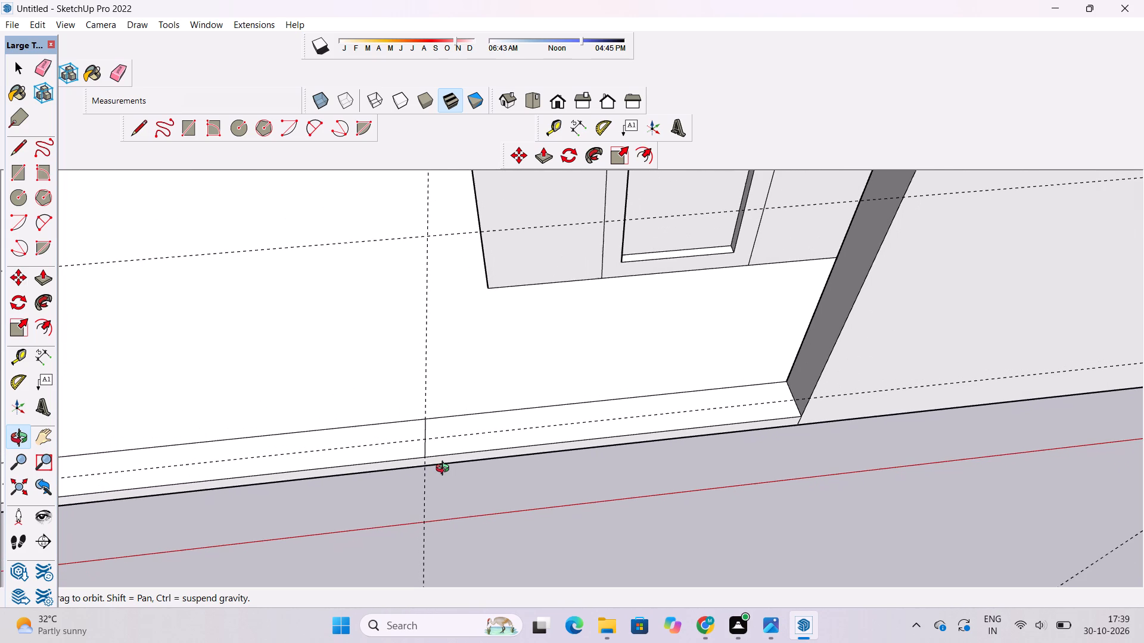
drag(445, 470, 452, 473)
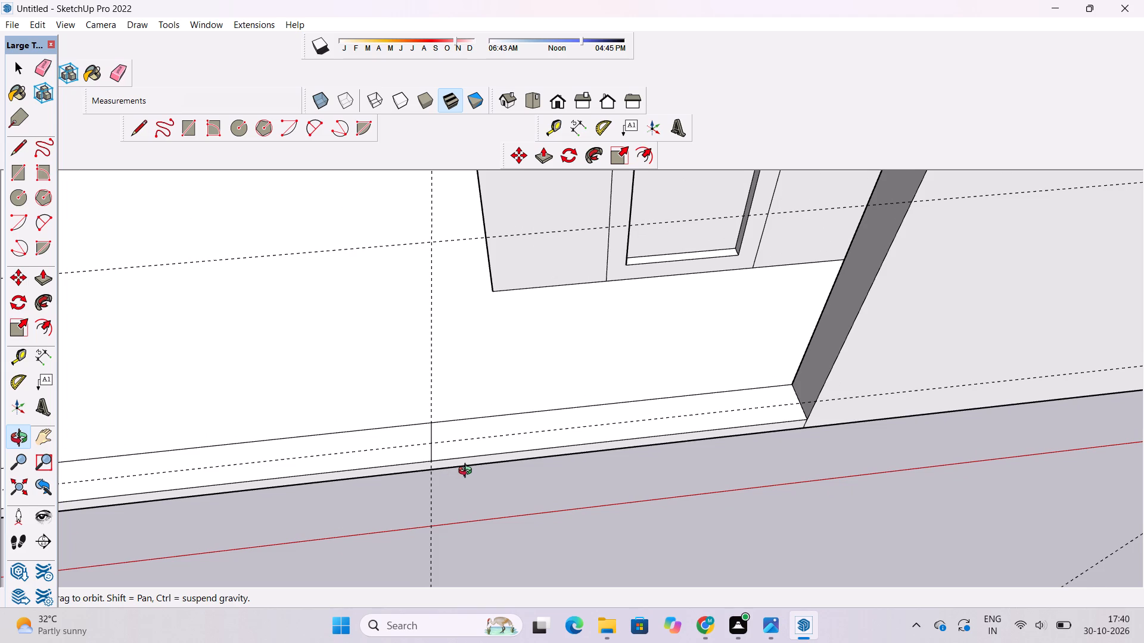
shift+drag(468, 472, 455, 476)
shift+click(455, 476)
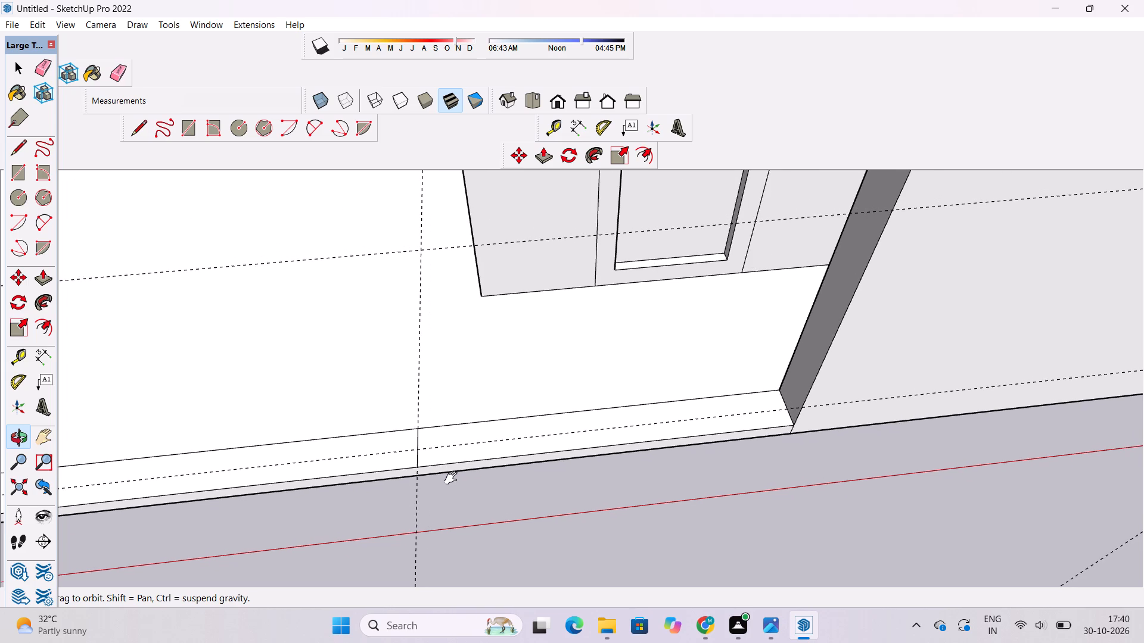
drag(453, 479, 486, 478)
drag(495, 472, 492, 474)
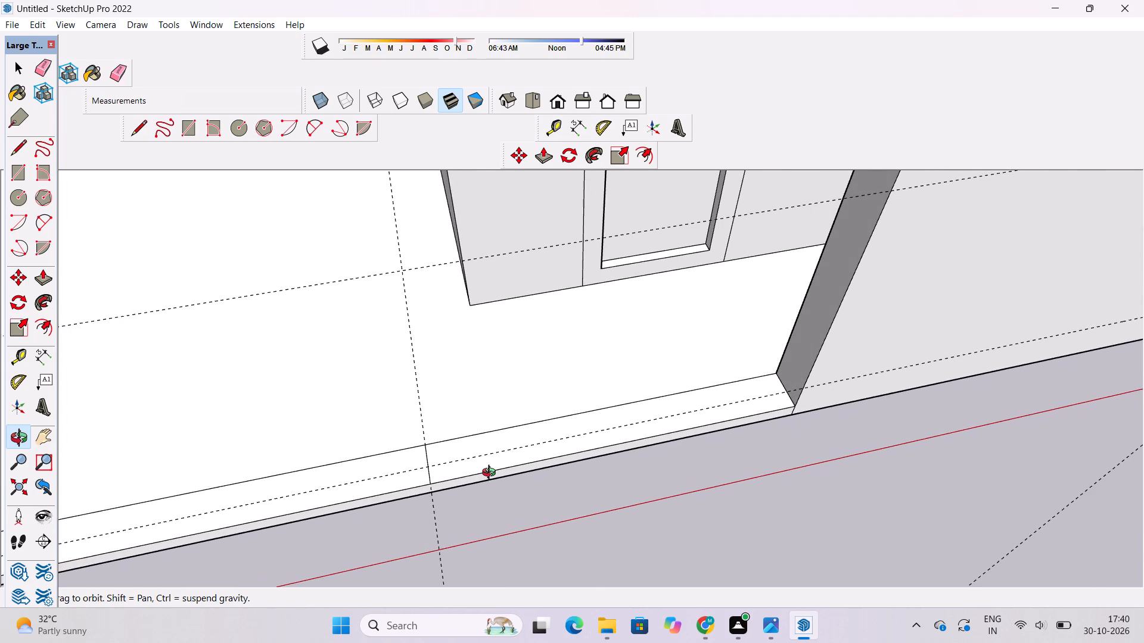
drag(492, 474, 467, 479)
scroll(466, 479, down, 2)
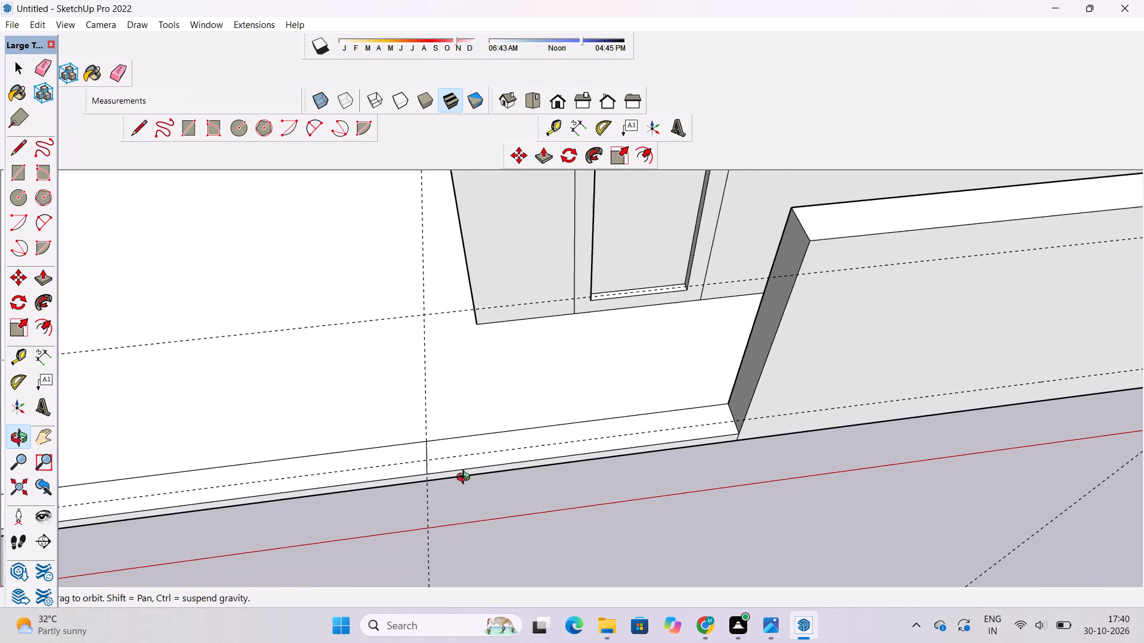
shift+drag(466, 479, 458, 487)
drag(456, 488, 466, 483)
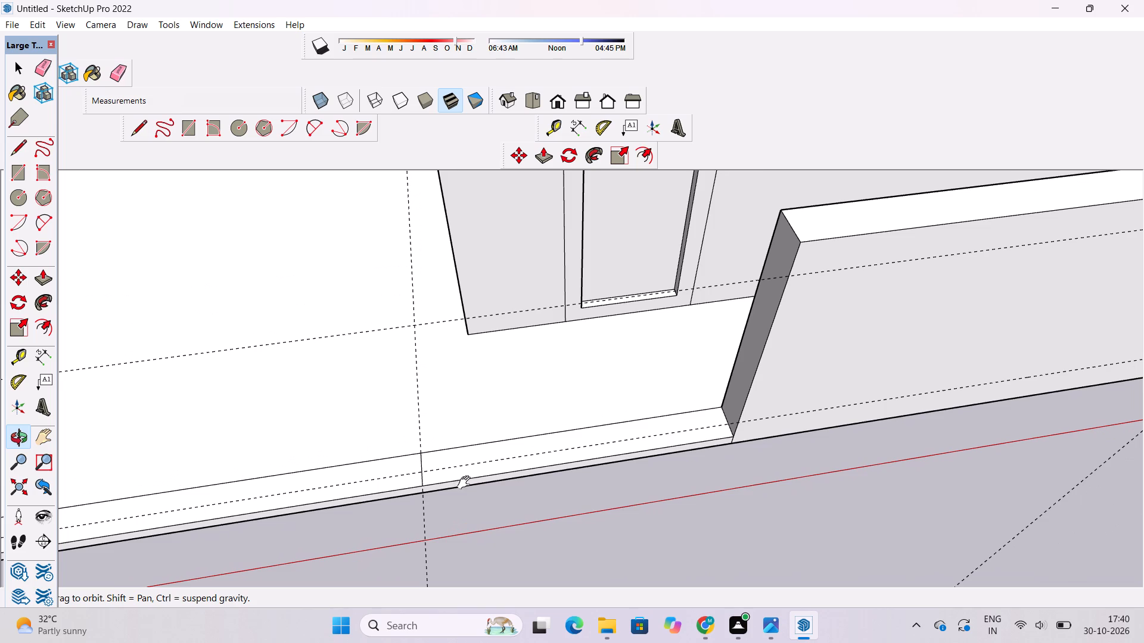
shift+drag(467, 483, 446, 494)
drag(444, 494, 450, 485)
scroll(452, 482, down, 4)
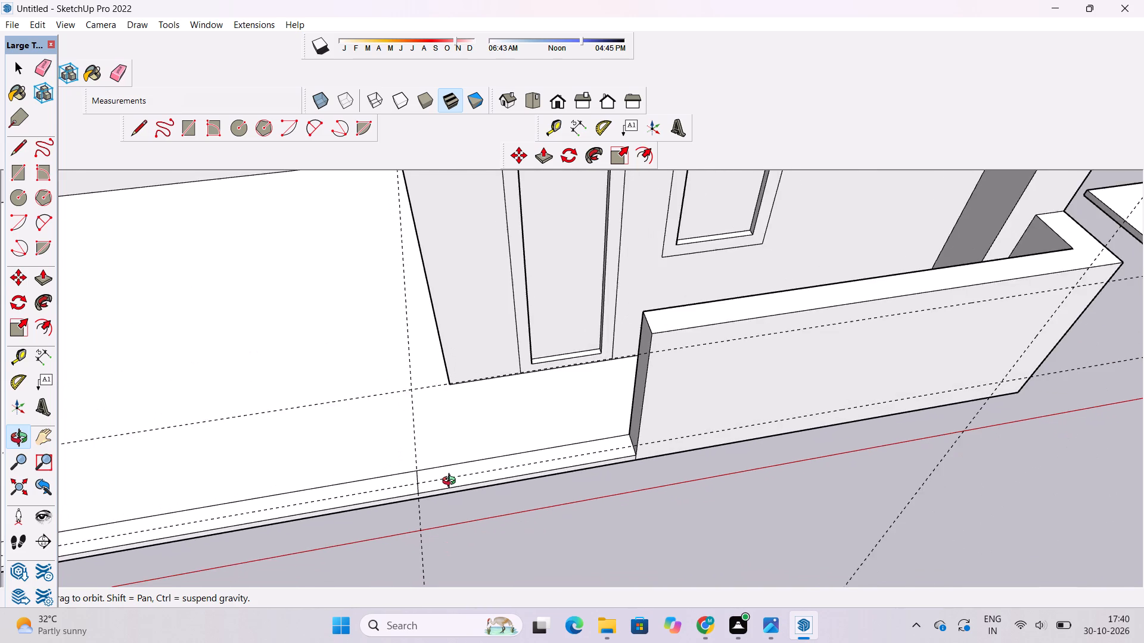
scroll(452, 482, down, 2)
shift+drag(455, 488, 459, 516)
drag(459, 517, 426, 494)
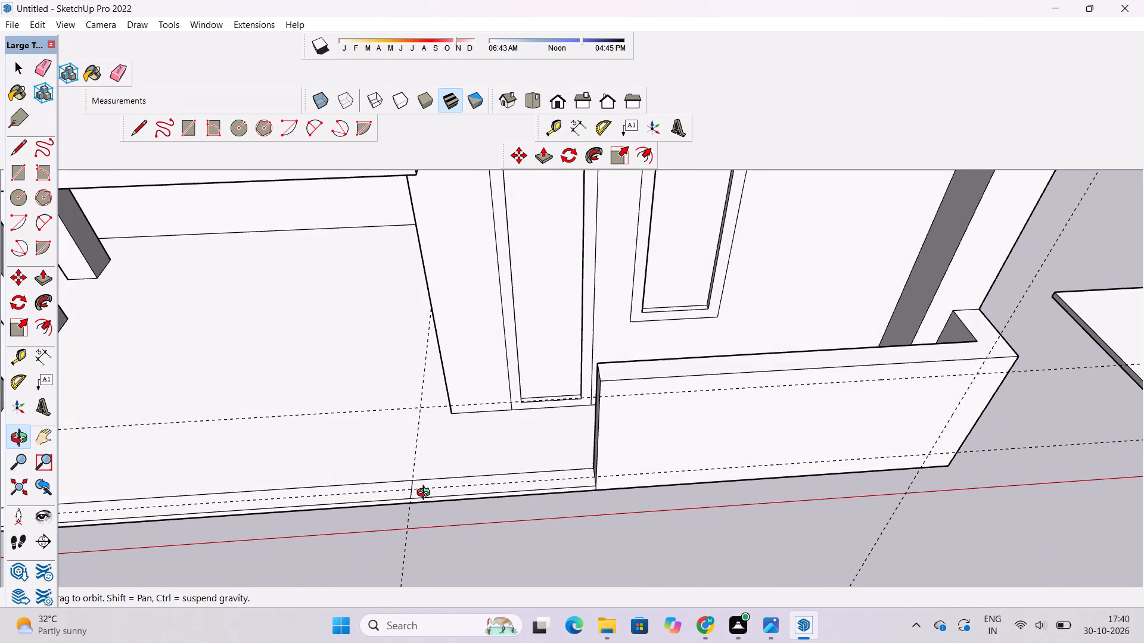
scroll(416, 547, up, 1)
shift+drag(438, 464, 421, 480)
shift+drag(418, 493, 456, 472)
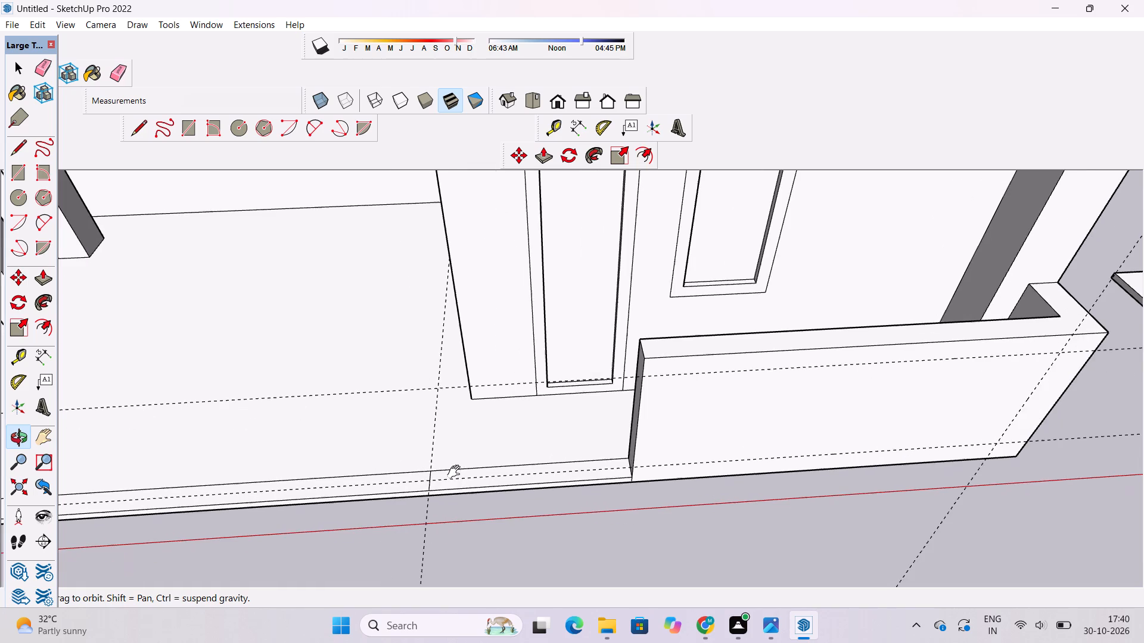
shift+drag(456, 472, 456, 473)
scroll(461, 469, down, 2)
drag(462, 470, 476, 469)
key(p)
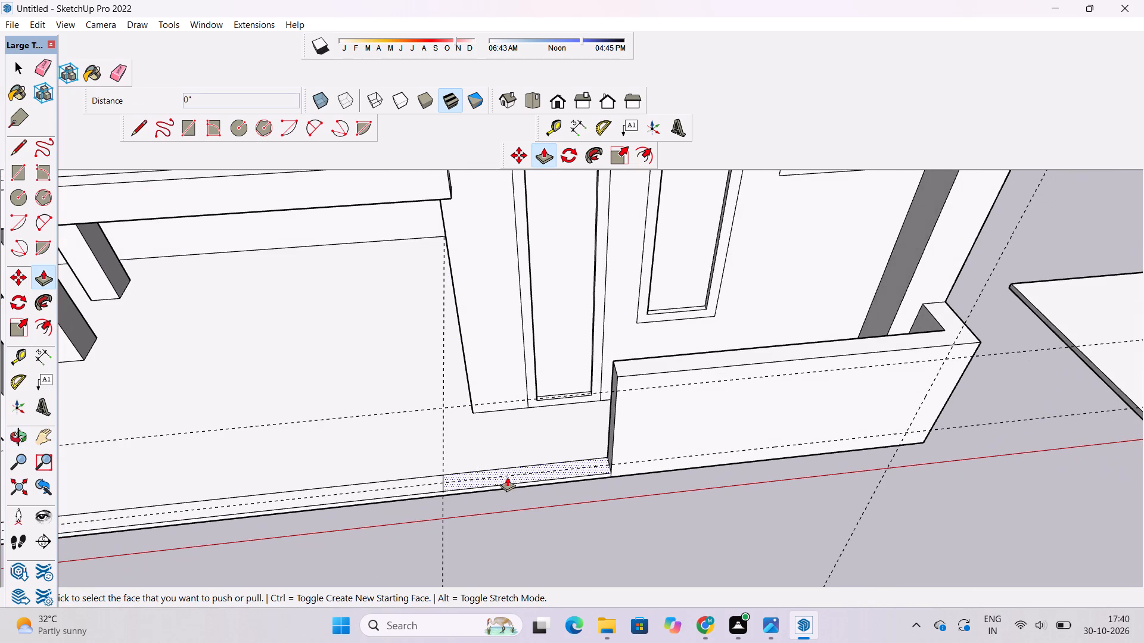
click(507, 477)
scroll(508, 470, down, 8)
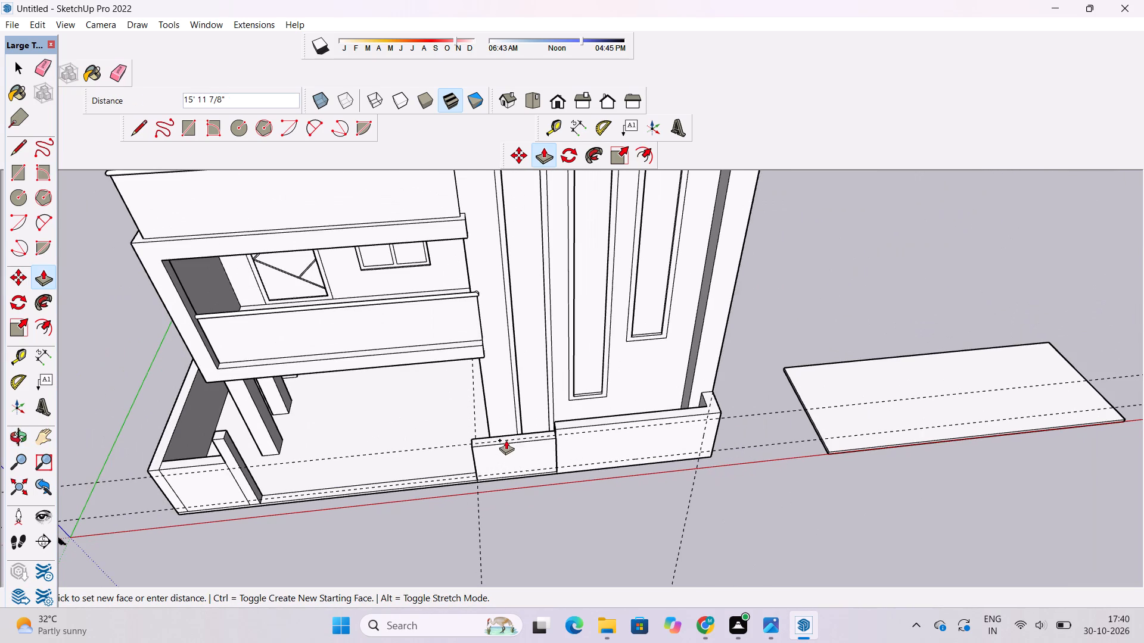
key(o)
drag(483, 501, 482, 422)
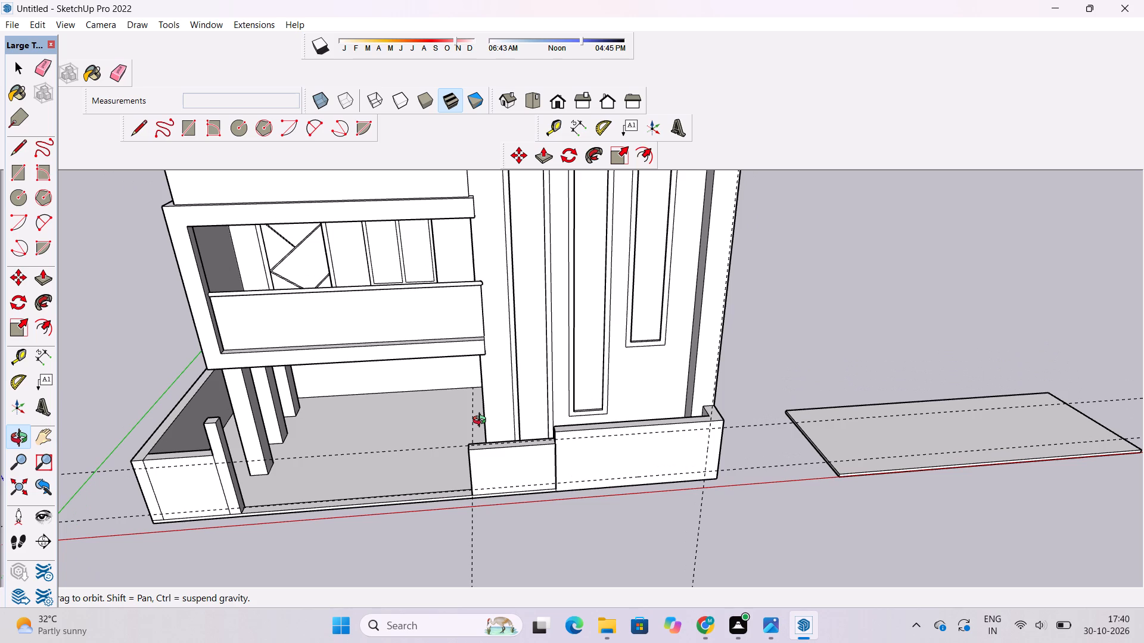
scroll(515, 385, down, 1)
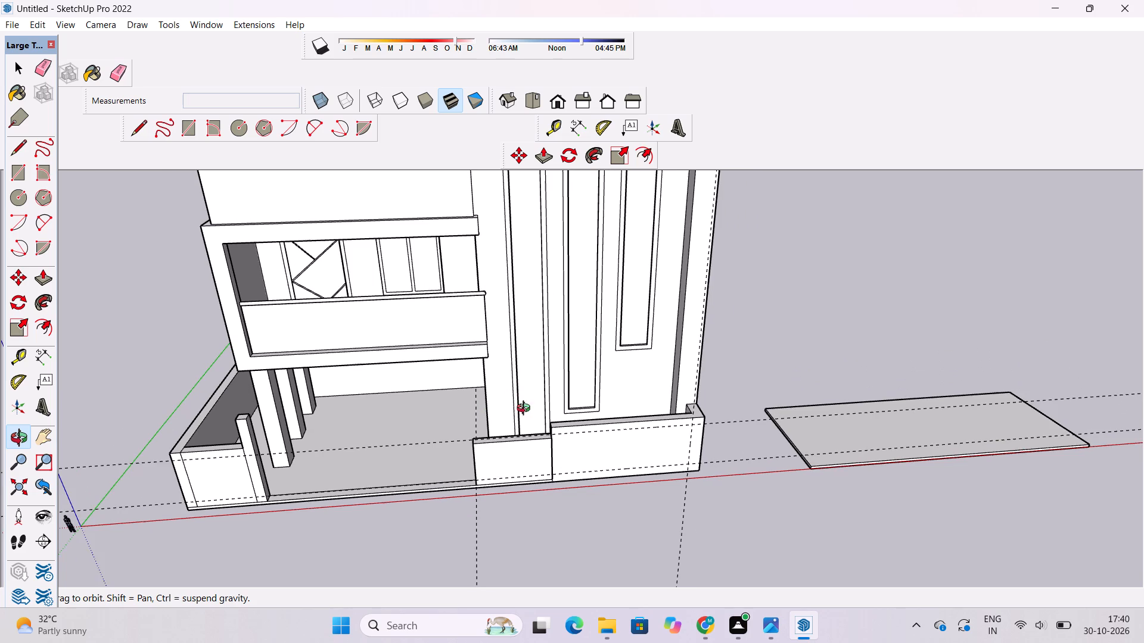
shift+drag(531, 417, 543, 430)
scroll(541, 462, up, 3)
shift+drag(547, 457, 557, 470)
drag(559, 481, 562, 457)
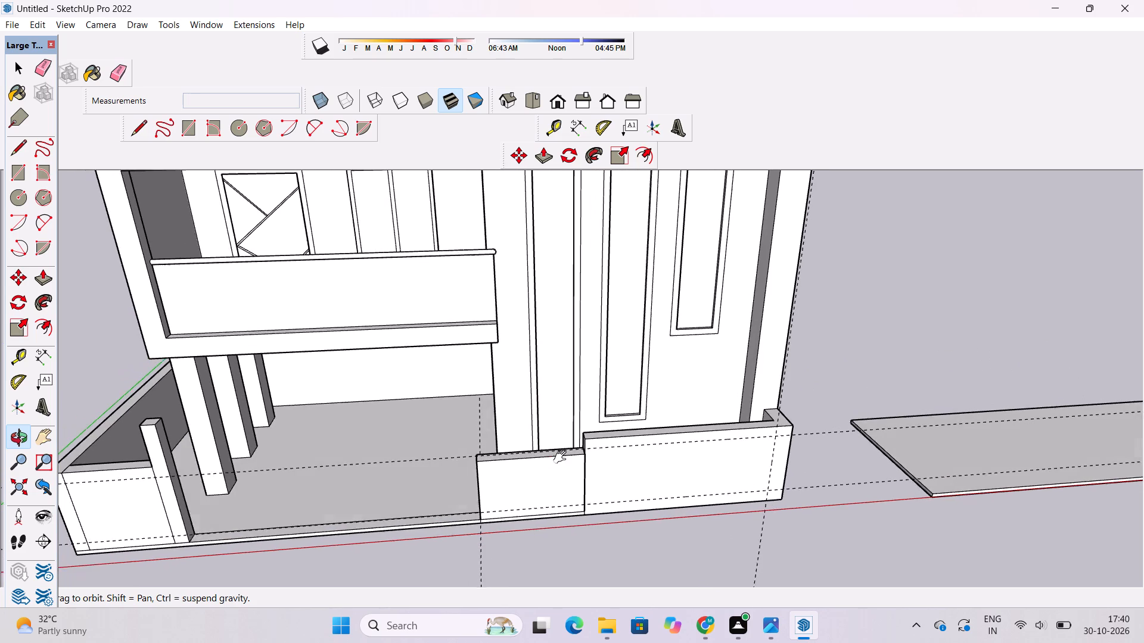
shift+scroll(571, 449, up, 4)
shift+drag(579, 447, 645, 452)
key(p)
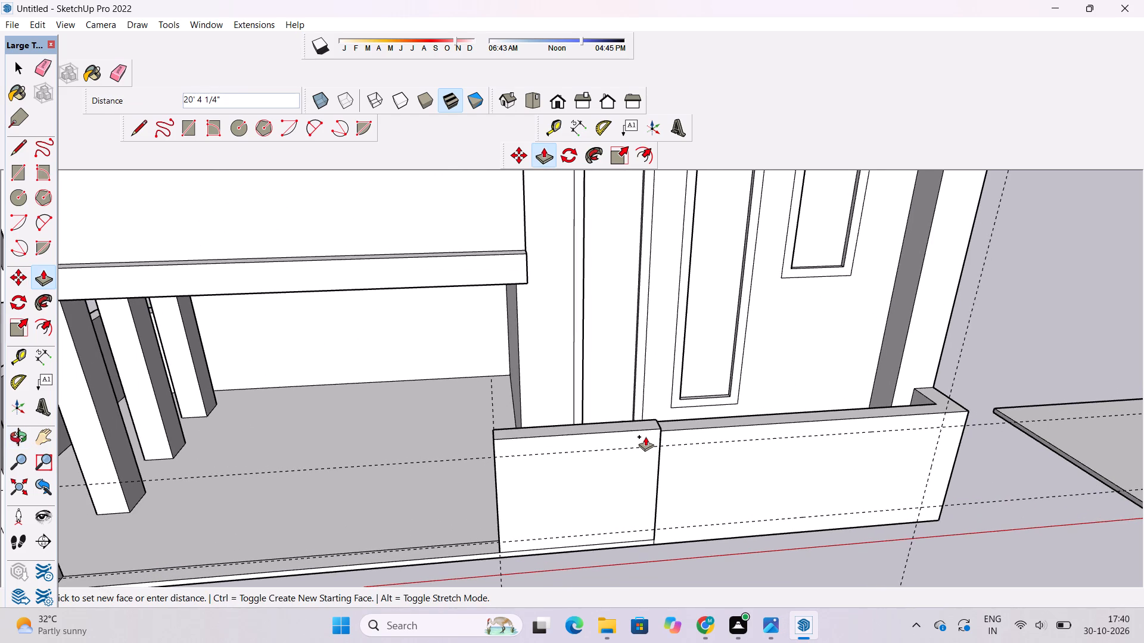
scroll(646, 436, down, 5)
scroll(691, 413, down, 2)
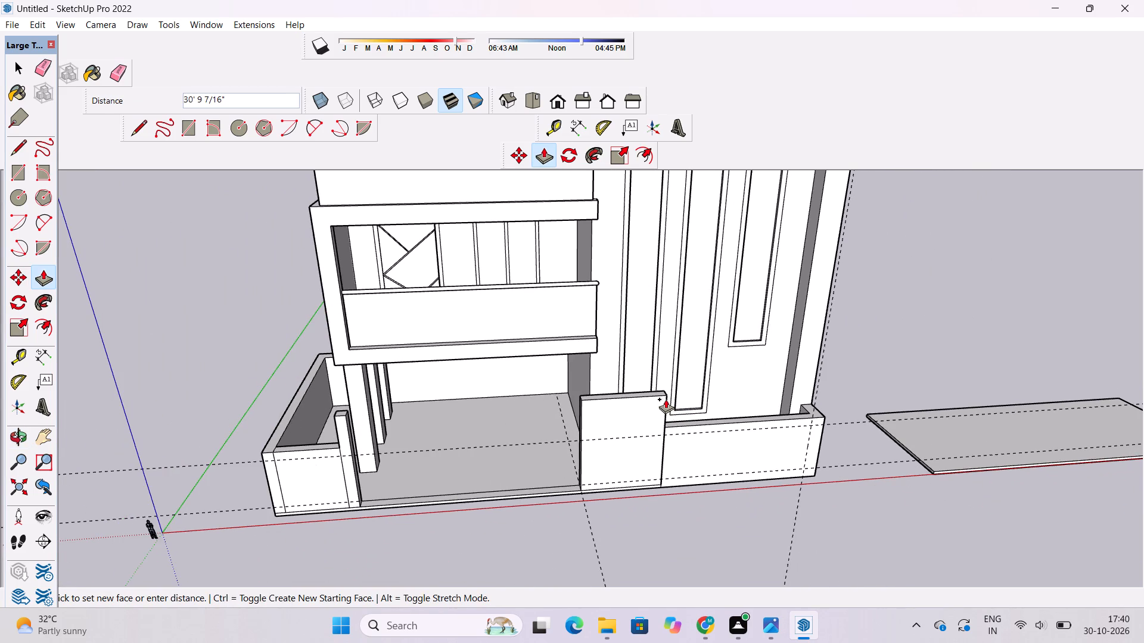
scroll(666, 399, up, 1)
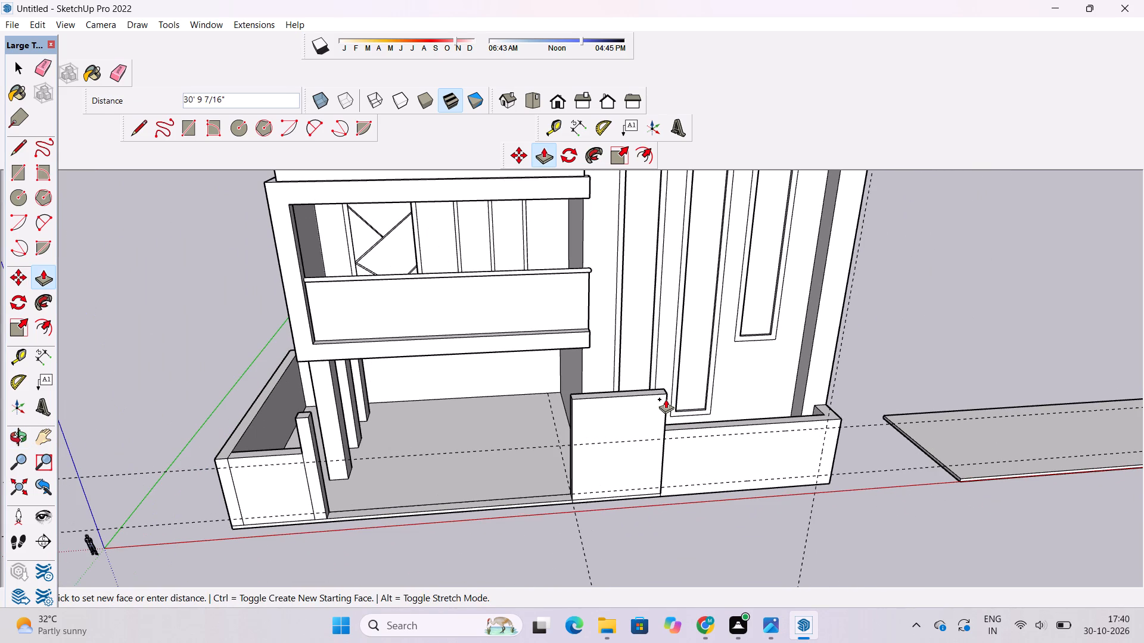
click(309, 417)
Examine the raised wall section and the front opening between it and the corner post from several angles.
key(o)
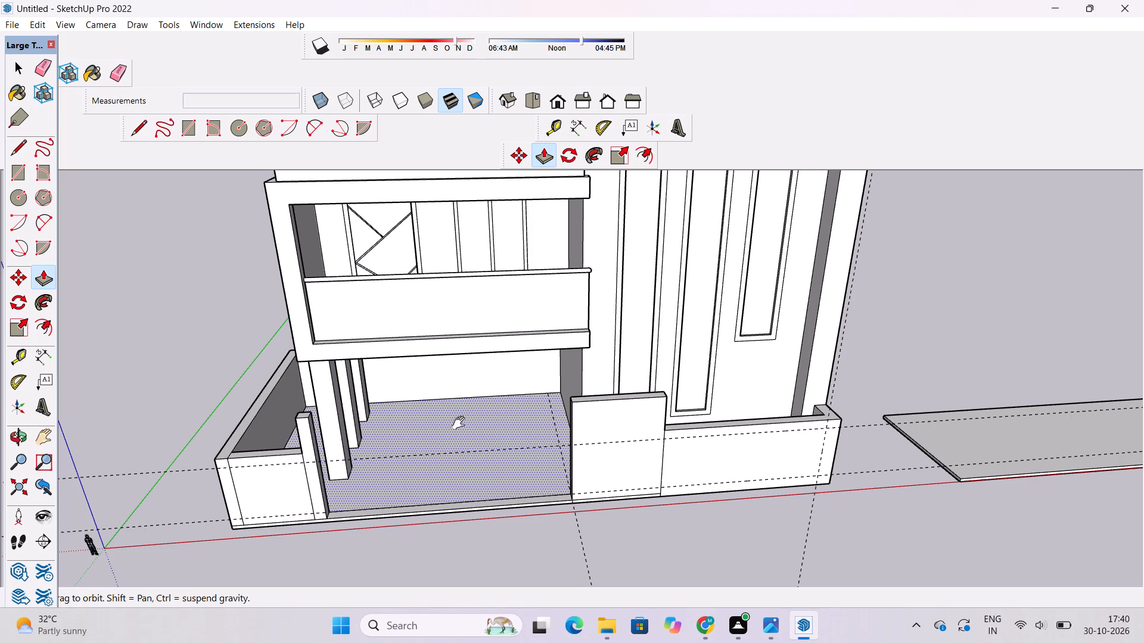
shift+drag(463, 417, 480, 389)
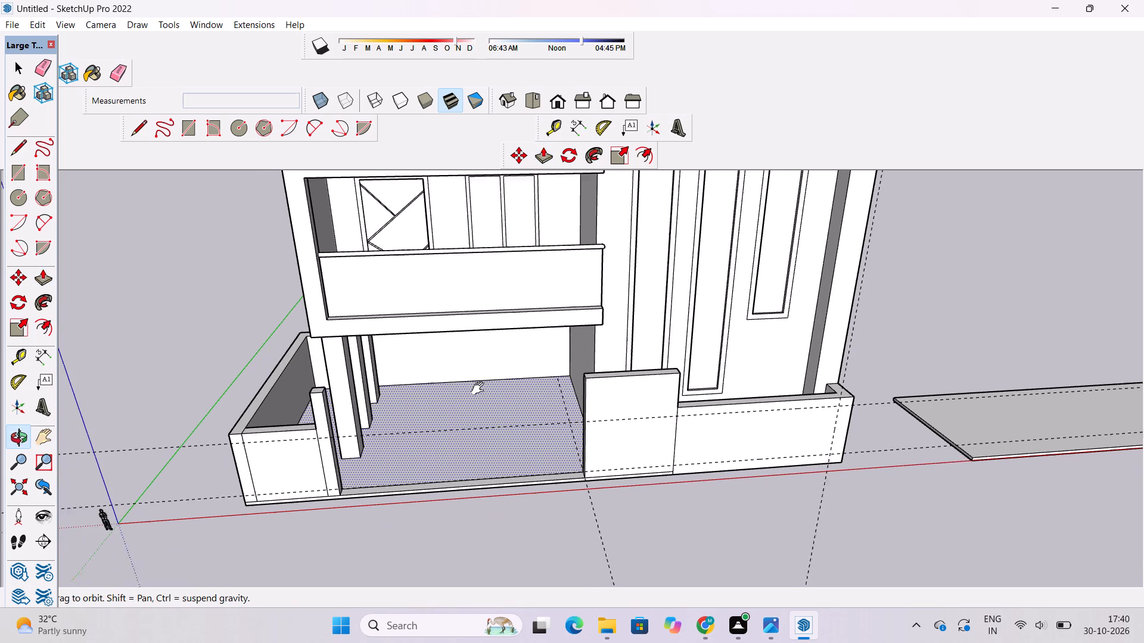
shift+drag(480, 389, 481, 388)
shift+click(477, 399)
drag(479, 395, 462, 406)
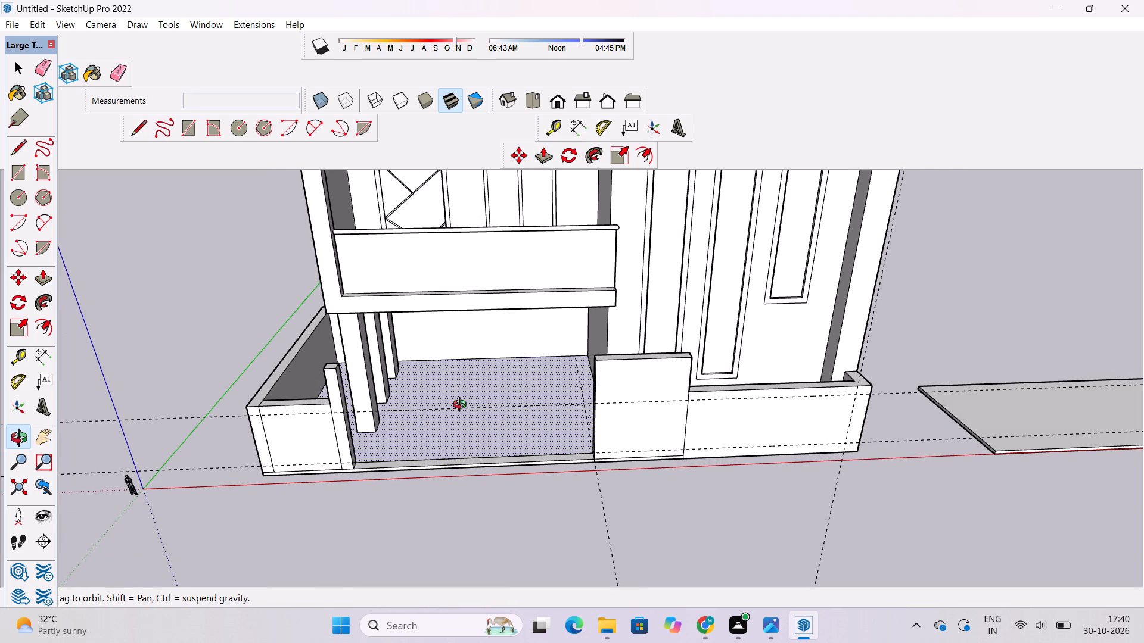
scroll(462, 406, up, 1)
shift+scroll(462, 406, up, 1)
click(461, 407)
scroll(461, 408, up, 1)
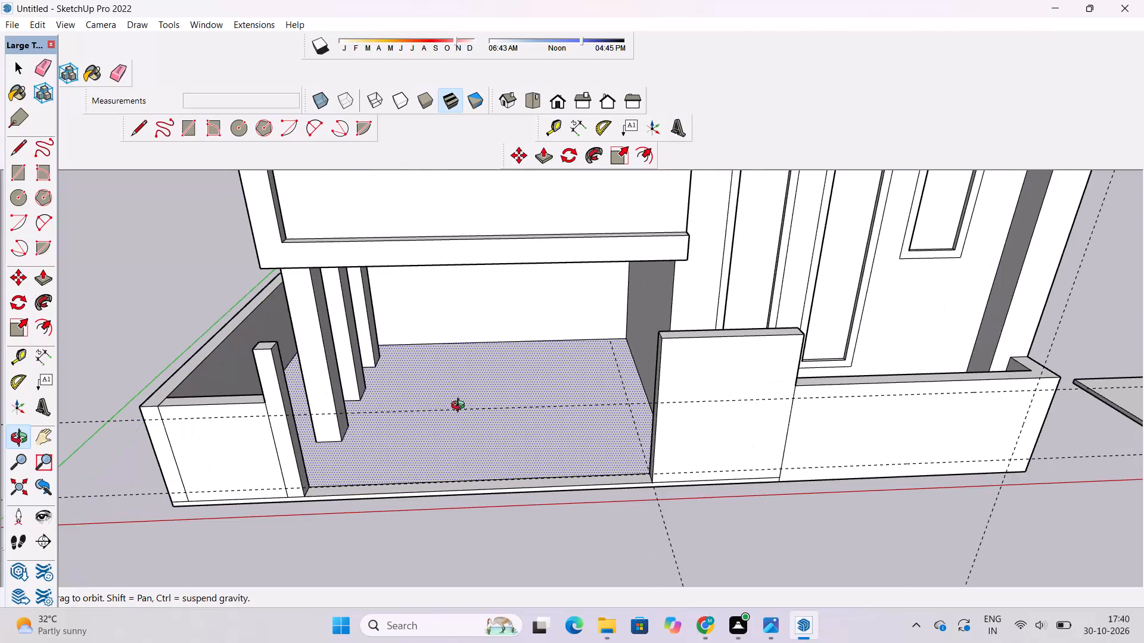
shift+drag(461, 422, 461, 410)
drag(461, 410, 484, 427)
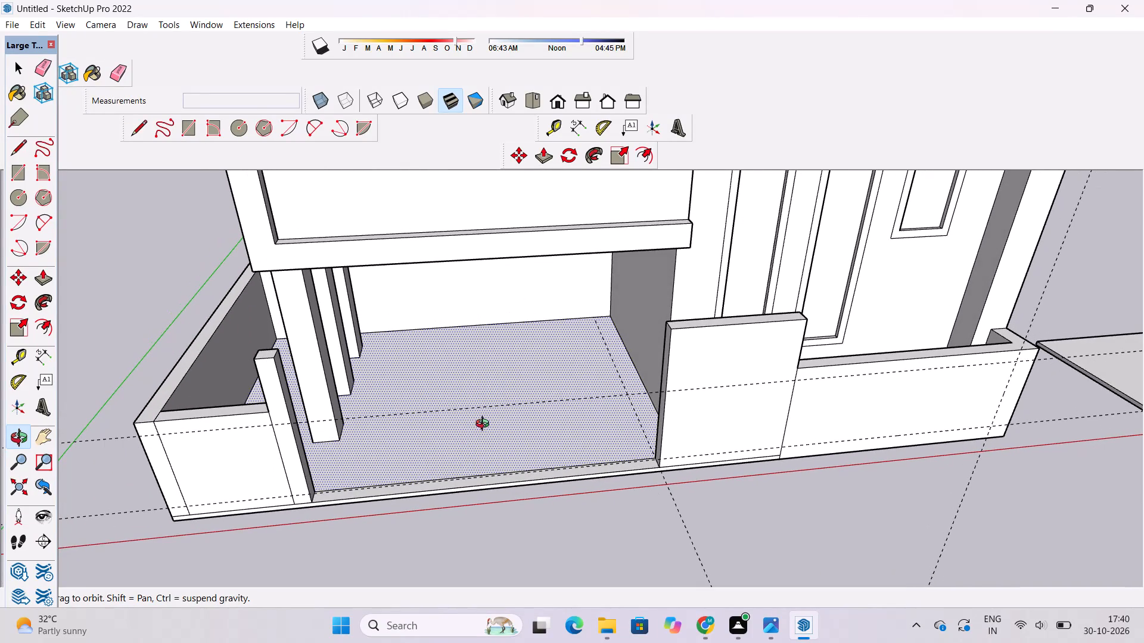
shift+scroll(487, 422, down, 3)
shift+drag(492, 430, 499, 421)
click(499, 420)
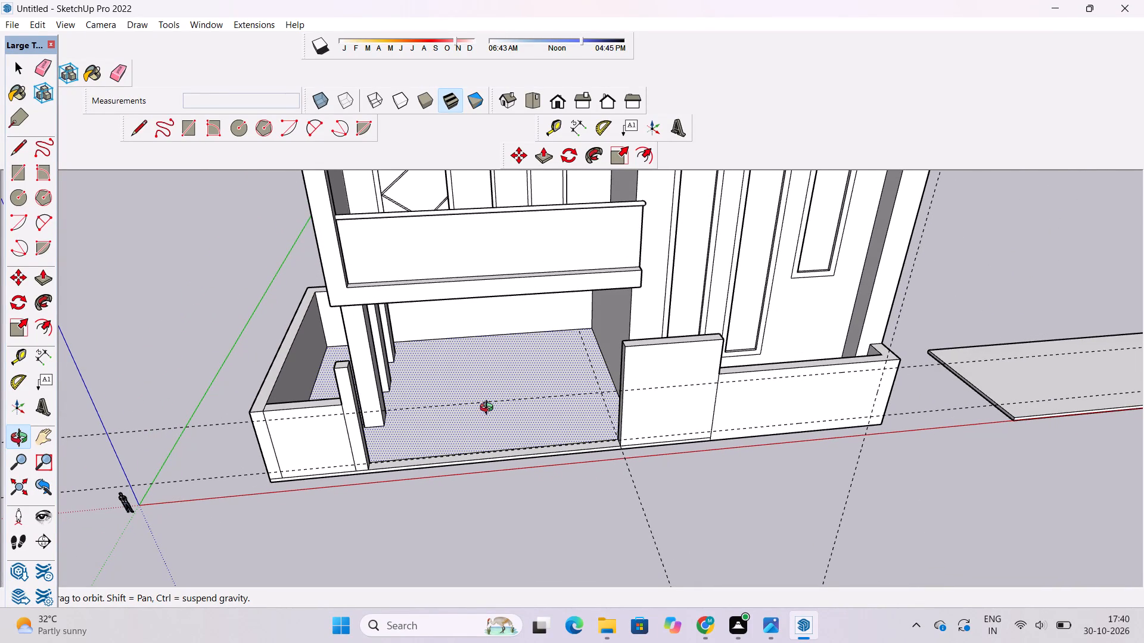
Examine the front opening between the corner post and the raised wall section from several angles.
drag(489, 457, 492, 433)
drag(493, 429, 483, 442)
key(space)
click(492, 495)
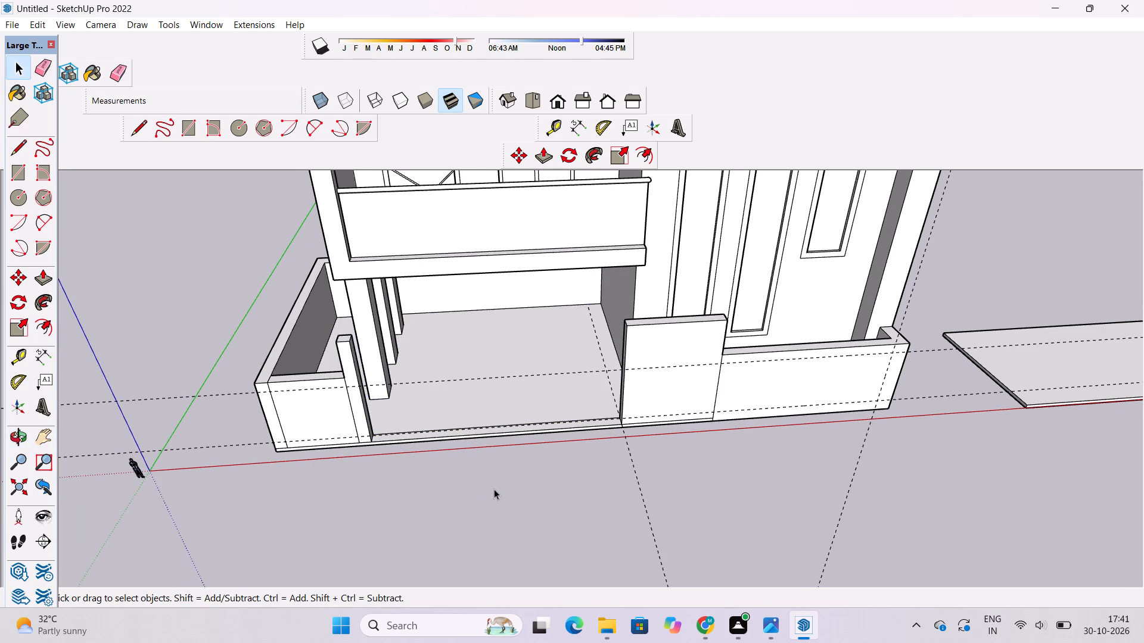
key(o)
scroll(496, 450, up, 1)
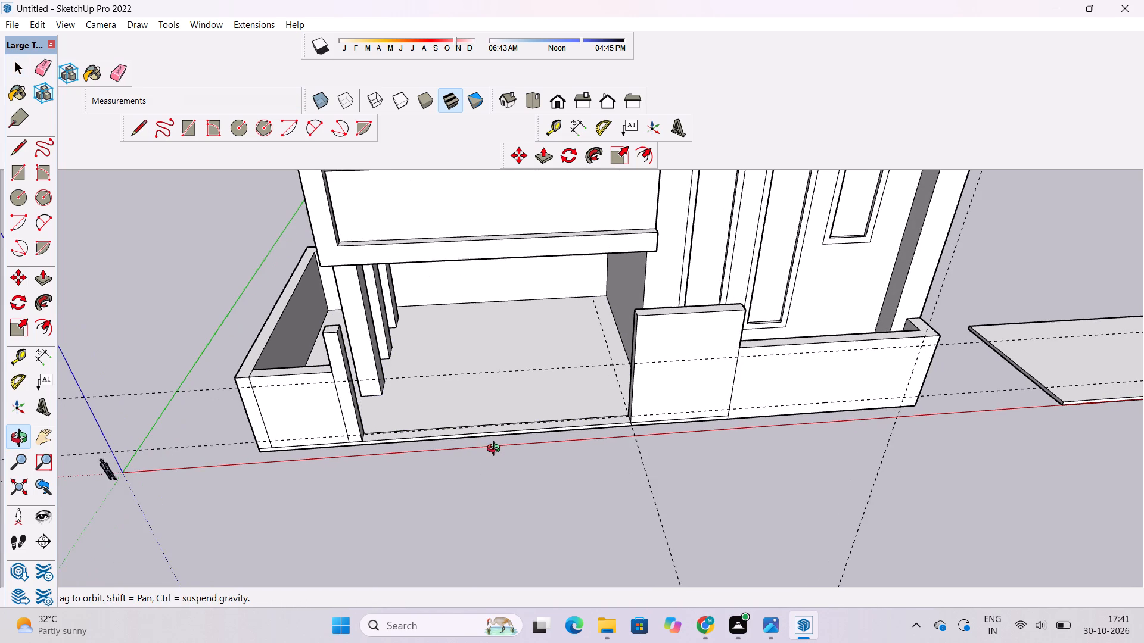
shift+drag(497, 450, 502, 428)
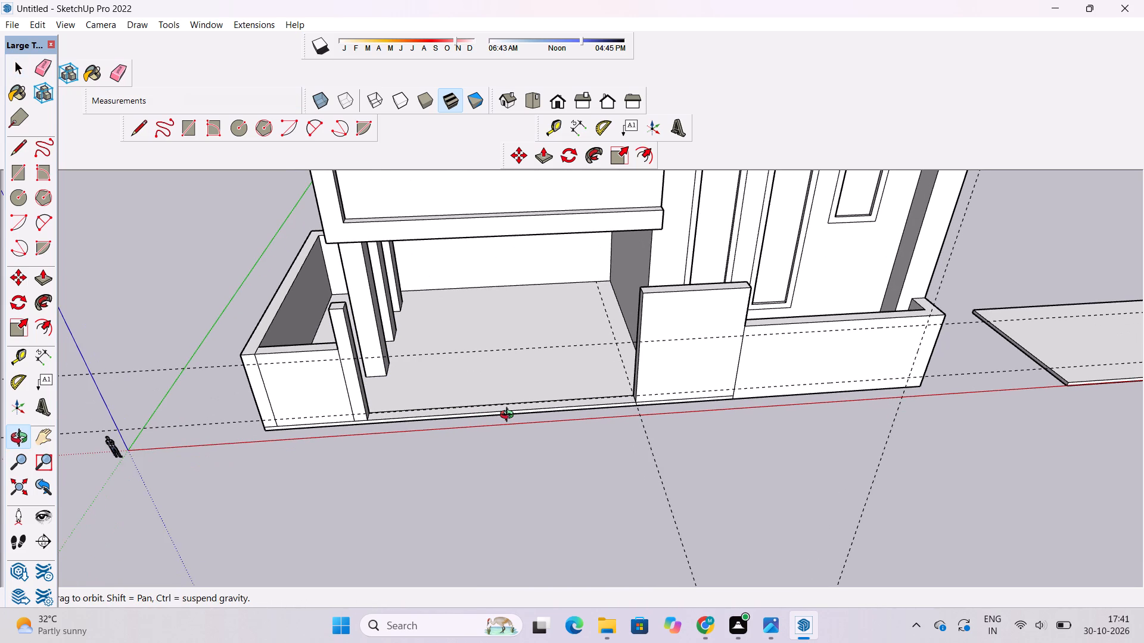
shift+drag(523, 419, 521, 401)
drag(521, 399, 520, 410)
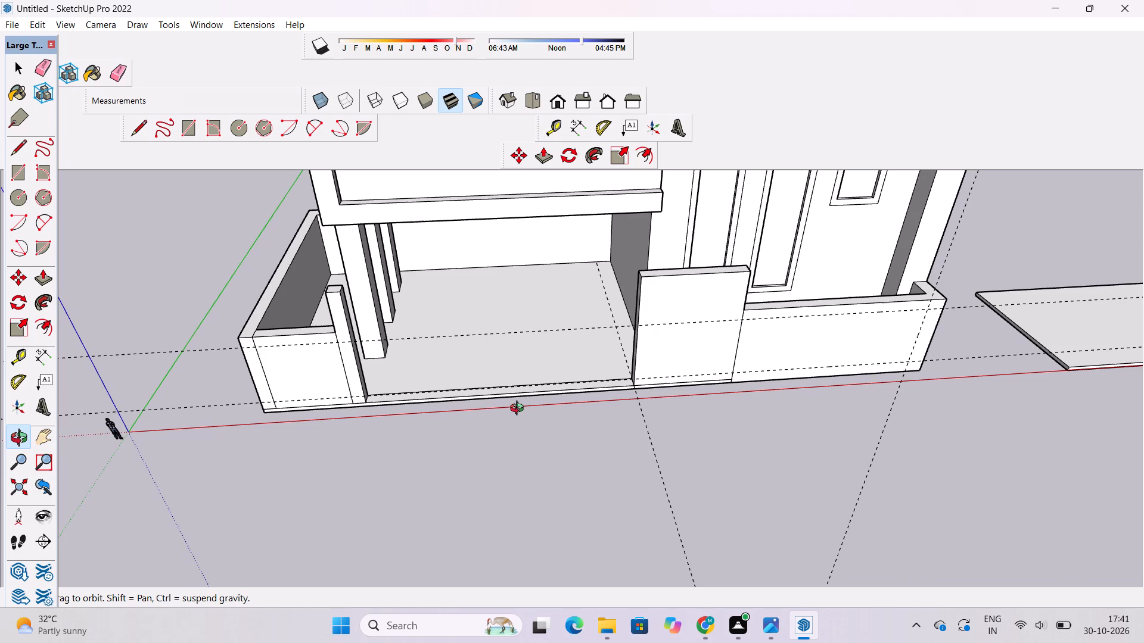
shift+drag(520, 407, 525, 388)
drag(525, 388, 524, 413)
scroll(539, 388, up, 2)
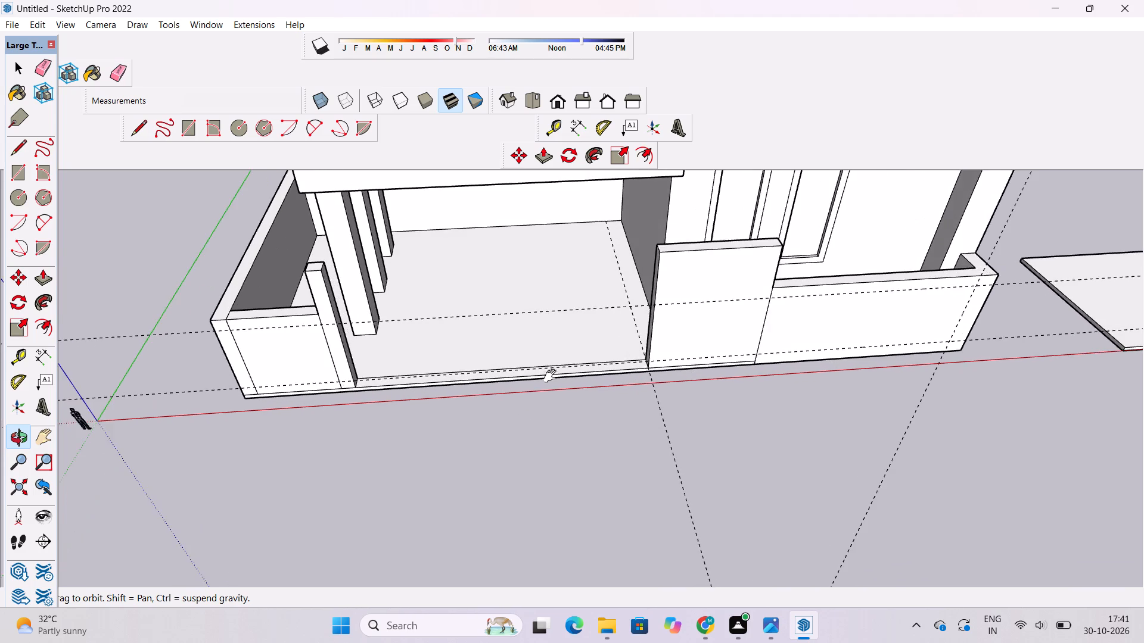
shift+drag(558, 376, 550, 418)
drag(549, 418, 548, 374)
shift+drag(548, 370, 554, 435)
drag(554, 436, 557, 416)
shift+drag(557, 415, 591, 420)
drag(591, 420, 561, 429)
scroll(536, 422, up, 2)
shift+drag(540, 416, 551, 427)
drag(552, 429, 526, 429)
shift+drag(521, 423, 532, 433)
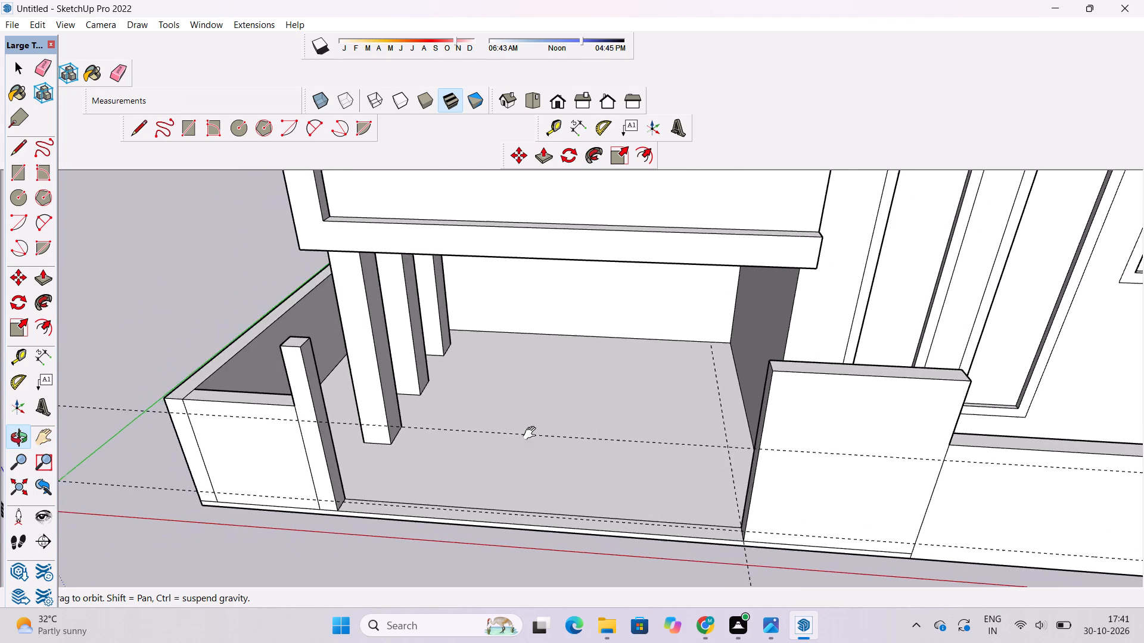
shift+drag(532, 433, 537, 443)
drag(537, 444, 508, 436)
Place a guide 2.5' below the top edge of the front corner post's inner face, facing the opening.
shift+scroll(470, 406, up, 3)
shift+drag(468, 404, 566, 475)
drag(508, 496, 452, 482)
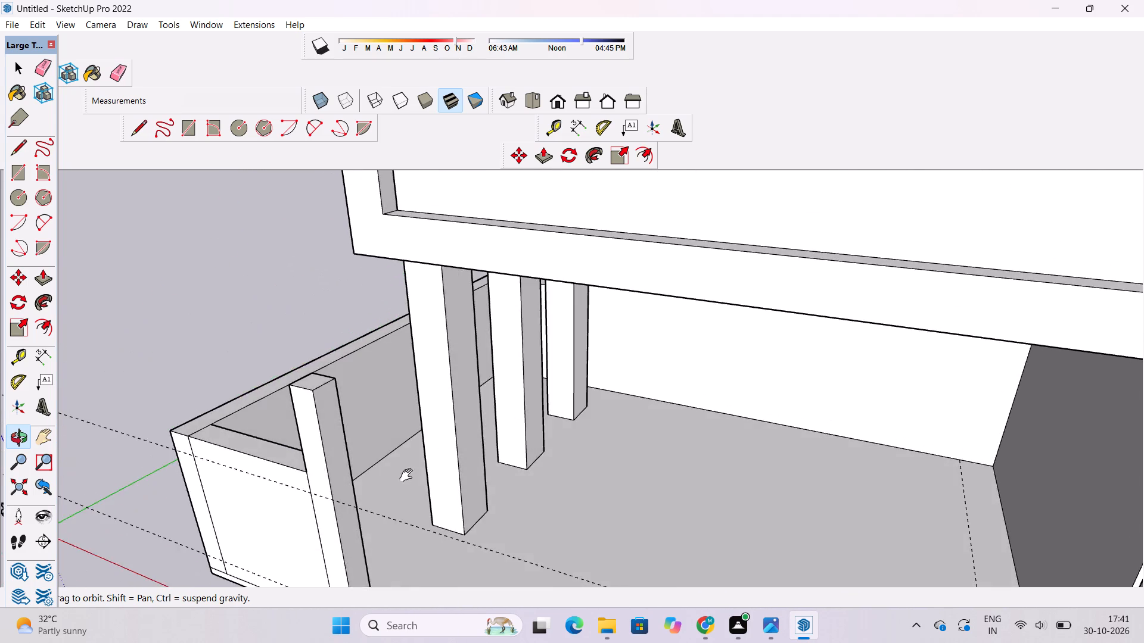
shift+drag(409, 476, 520, 410)
drag(520, 410, 497, 423)
shift+drag(497, 376, 502, 430)
drag(502, 431, 492, 418)
key(t)
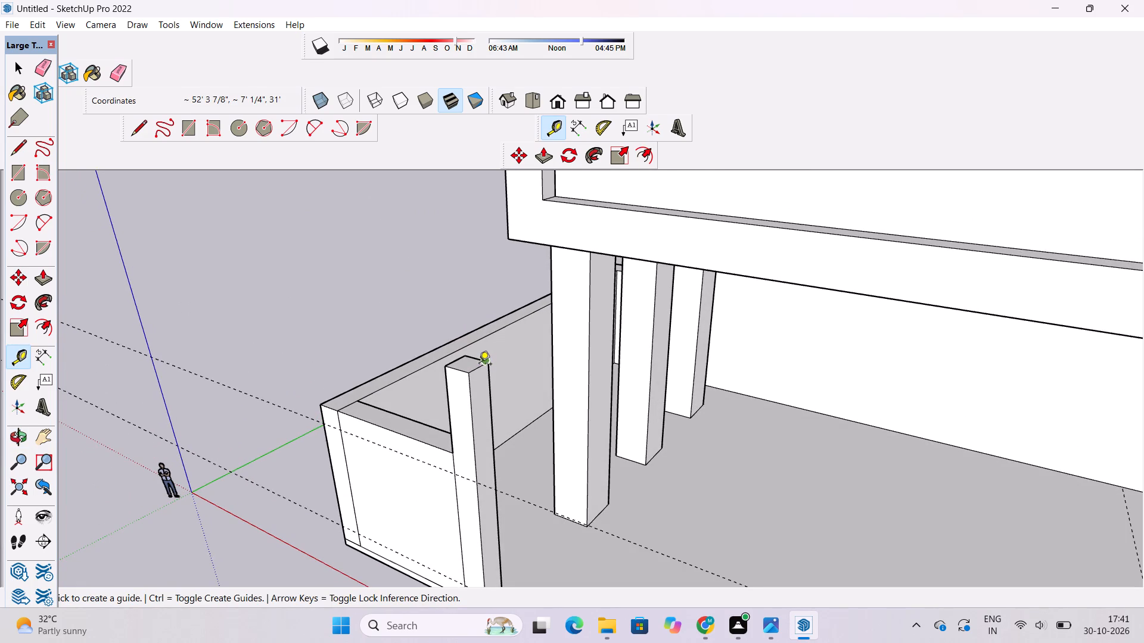
scroll(479, 366, up, 4)
click(478, 369)
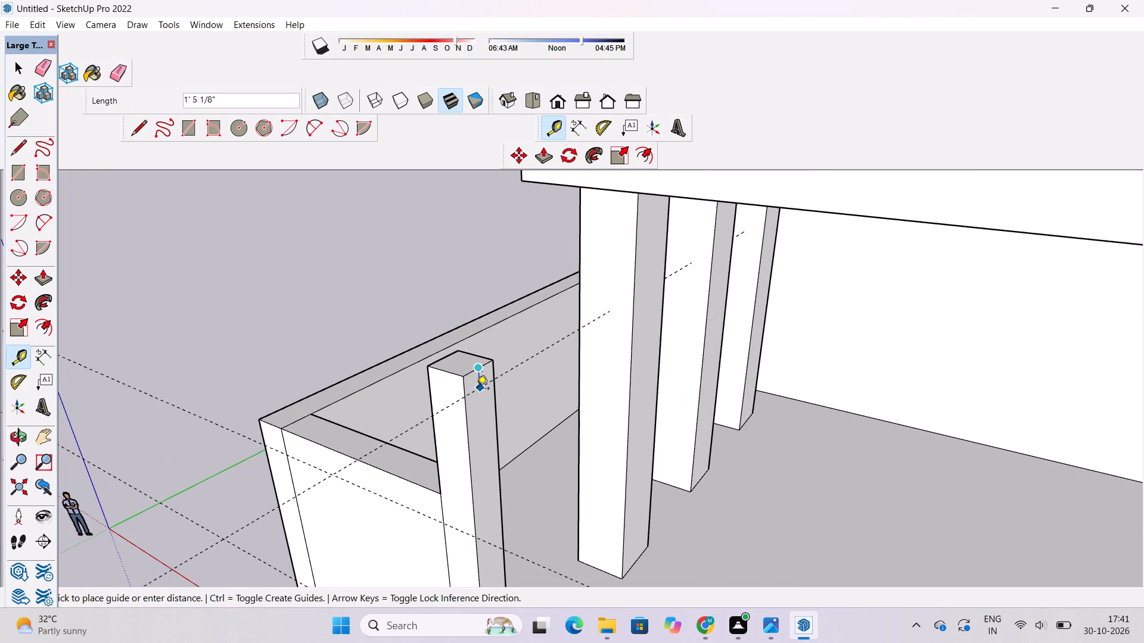
text(2.5')
key(Return)
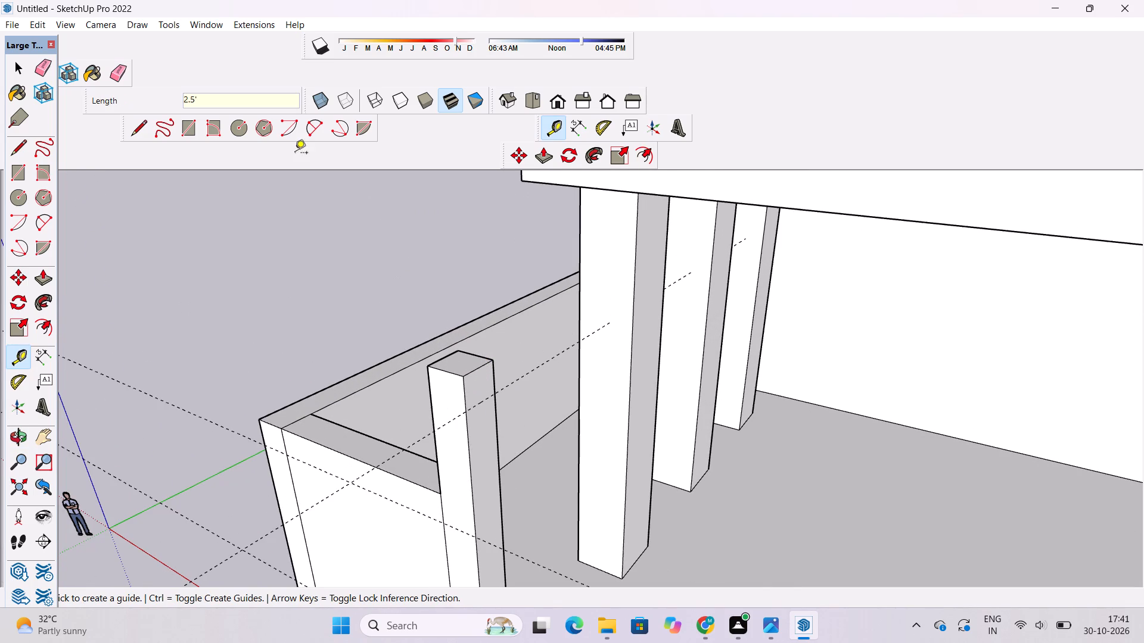
Draw a 3' line along the guide across the corner post's inner face, from edge to edge.
click(142, 124)
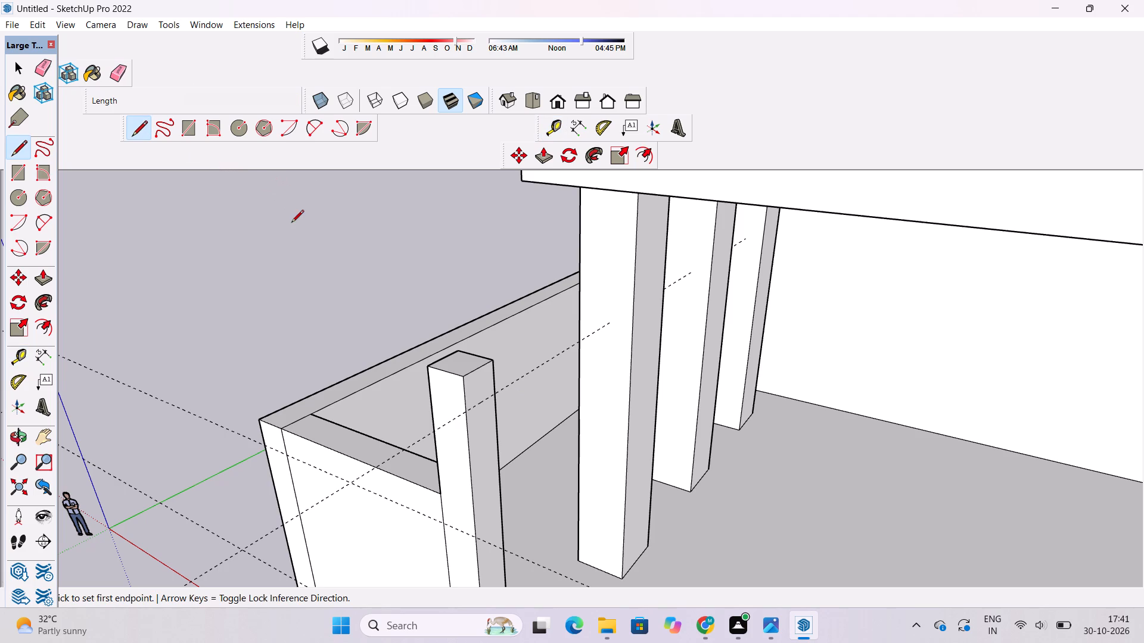
scroll(481, 406, up, 9)
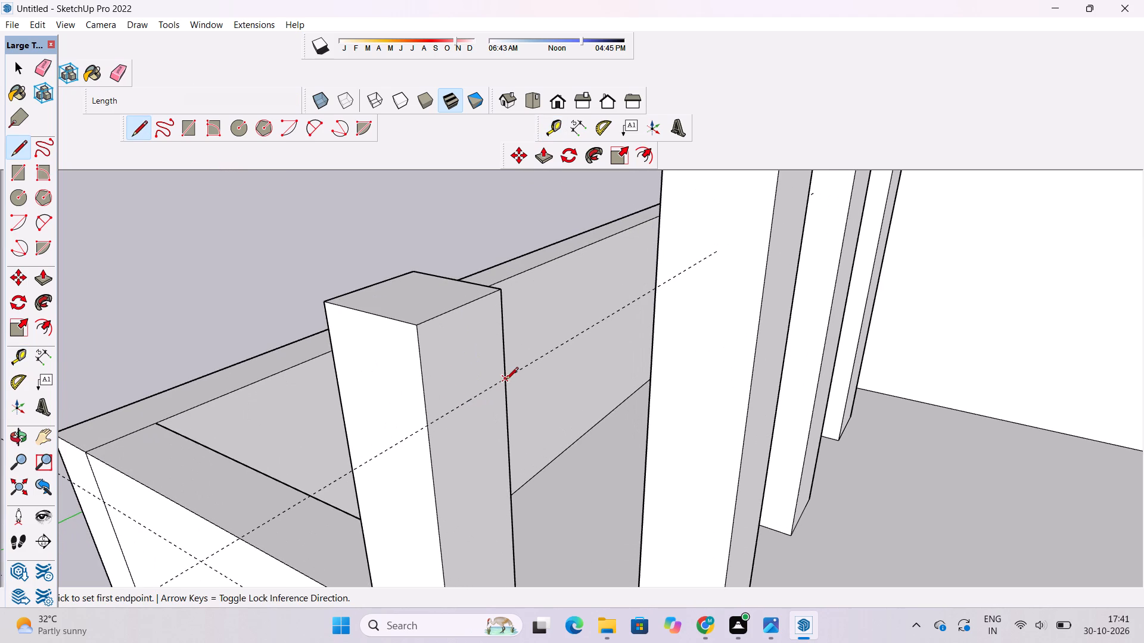
click(506, 380)
click(430, 426)
Erase the guide running across the corner post, keeping the new line.
click(116, 71)
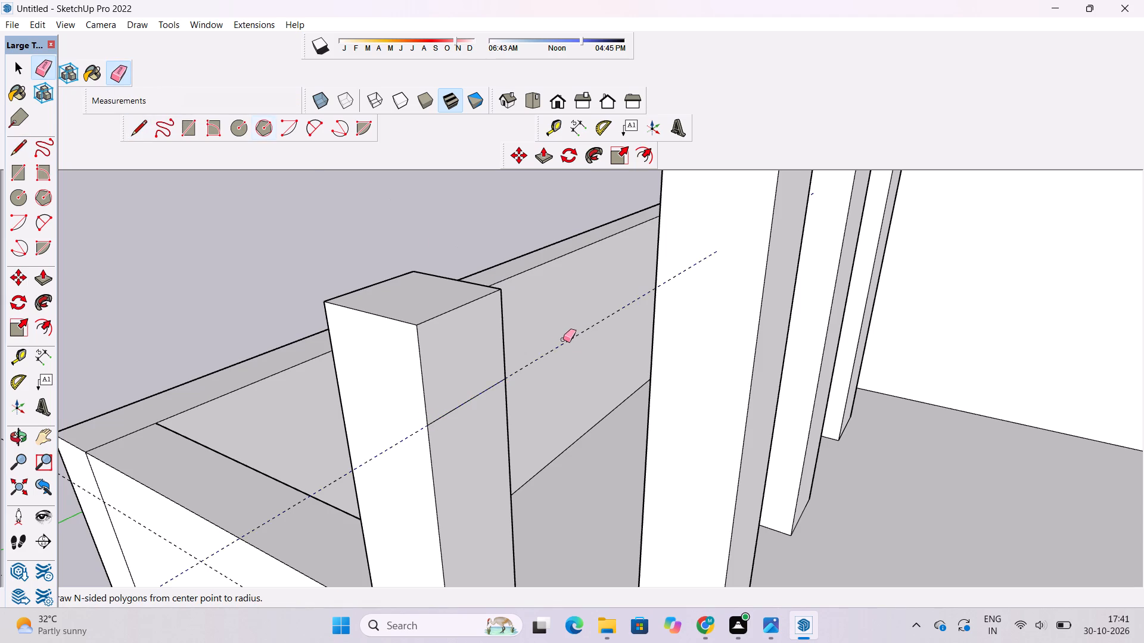
drag(564, 339, 569, 346)
Push/Pull the upper section of the corner post's inner face across the opening to meet the raised wall section.
scroll(534, 301, down, 10)
key(o)
drag(498, 350, 589, 361)
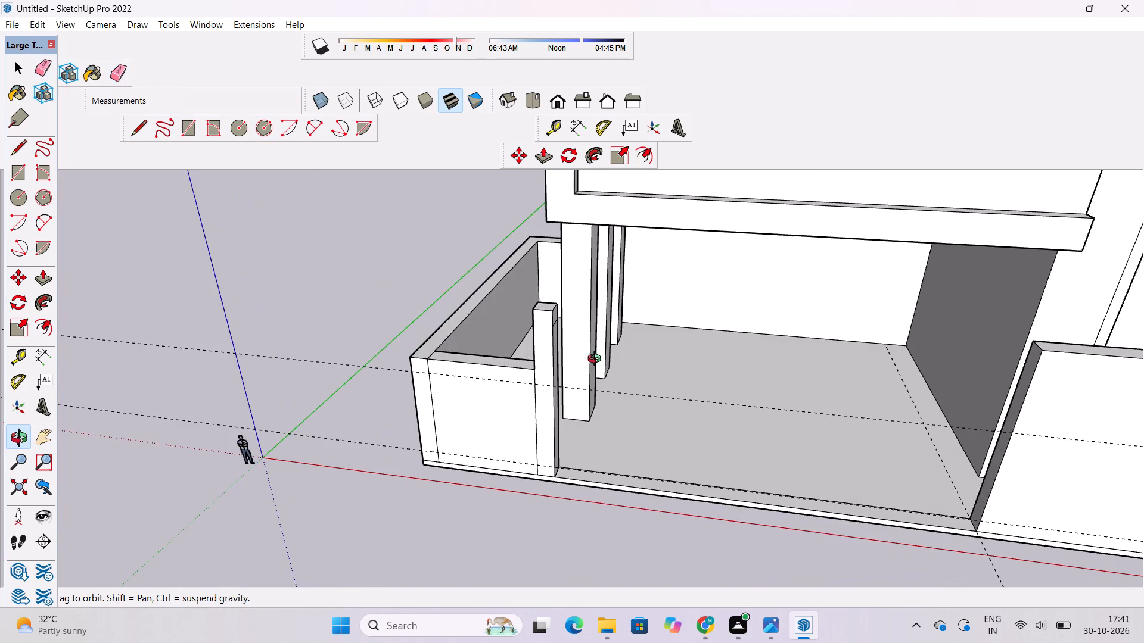
drag(597, 360, 487, 332)
shift+drag(546, 341, 480, 340)
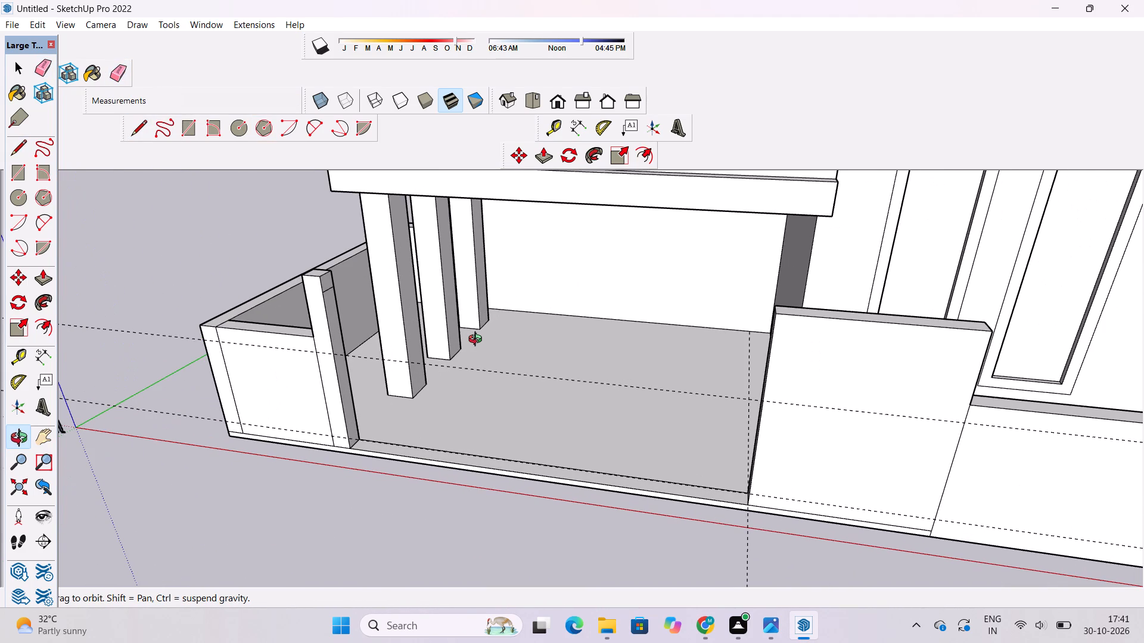
scroll(481, 337, up, 3)
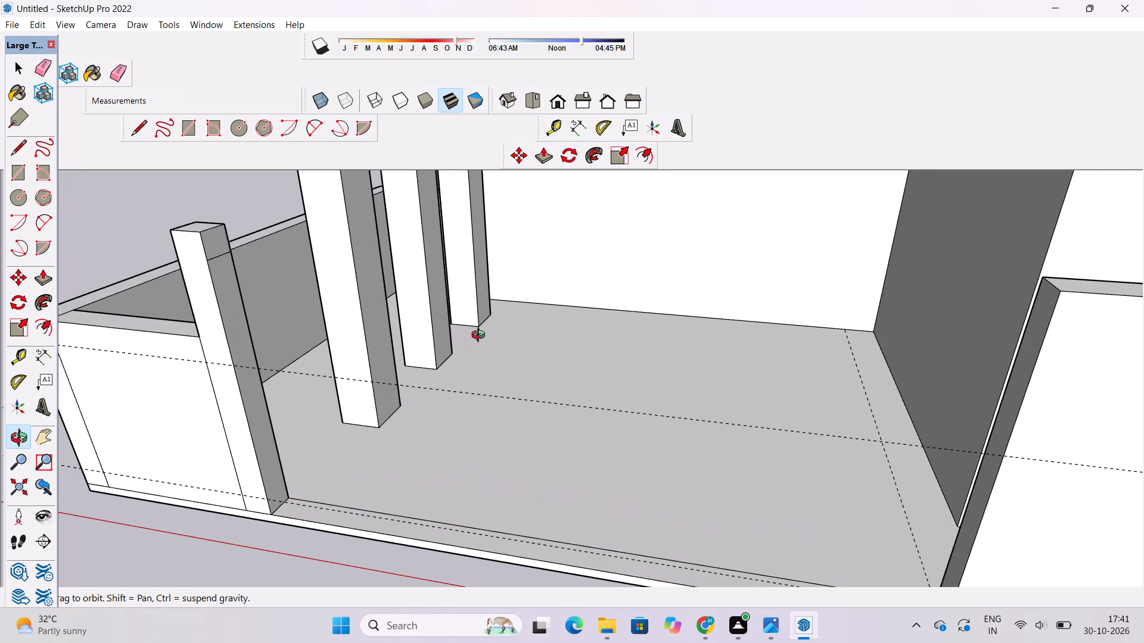
scroll(481, 336, down, 2)
shift+drag(483, 338, 423, 338)
drag(428, 344, 501, 361)
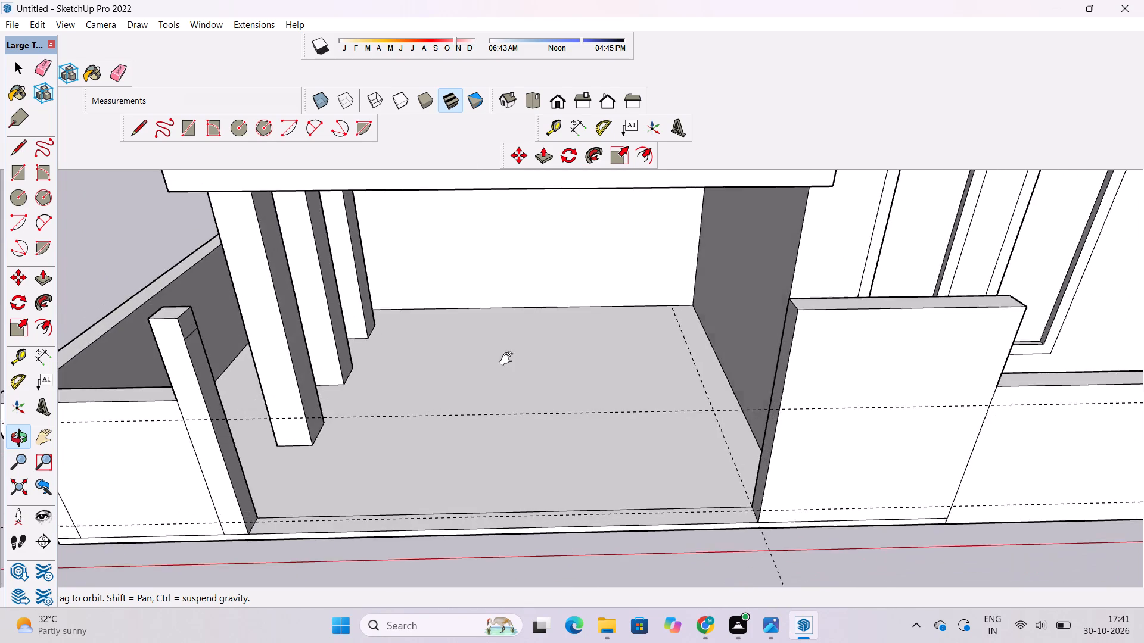
shift+drag(509, 359, 526, 373)
drag(525, 373, 505, 348)
key(p)
scroll(230, 317, up, 3)
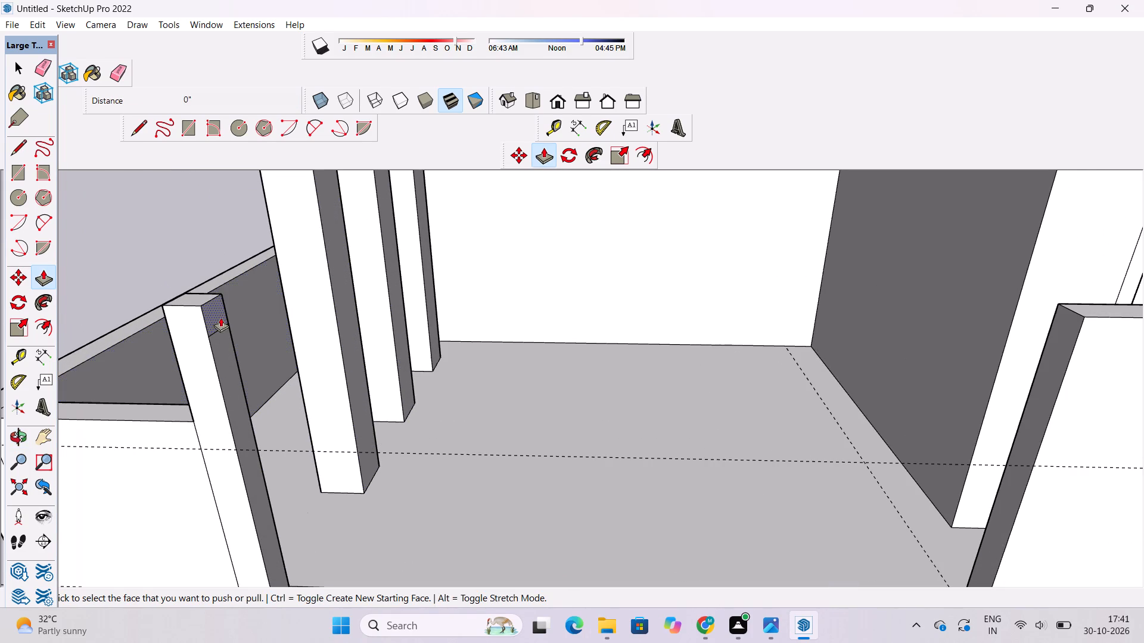
click(220, 317)
scroll(251, 317, down, 6)
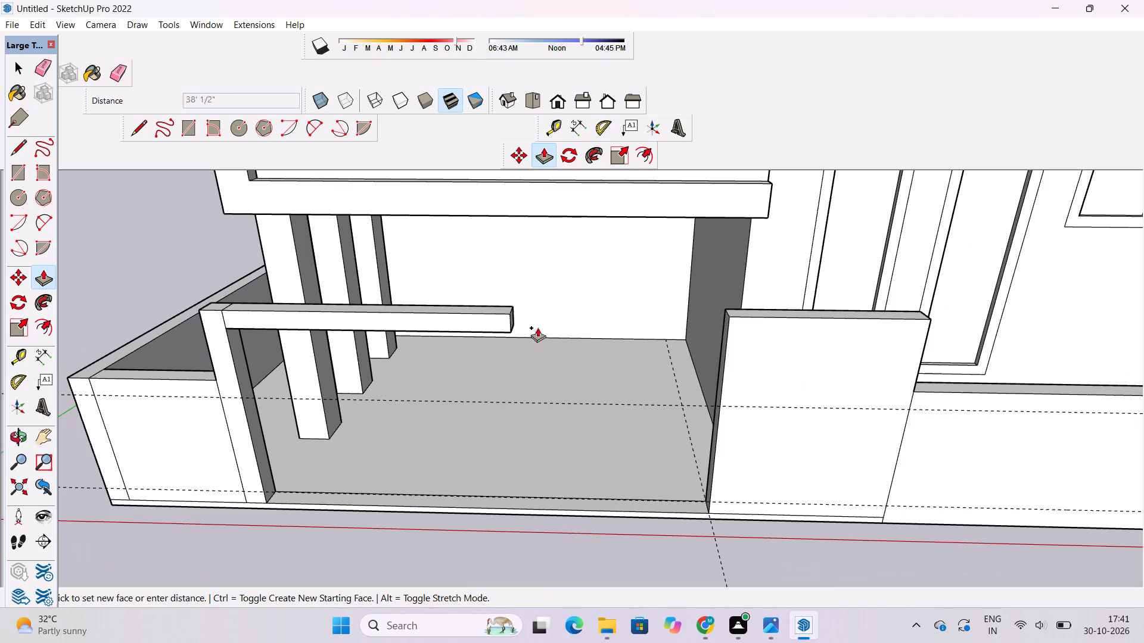
scroll(714, 330, up, 4)
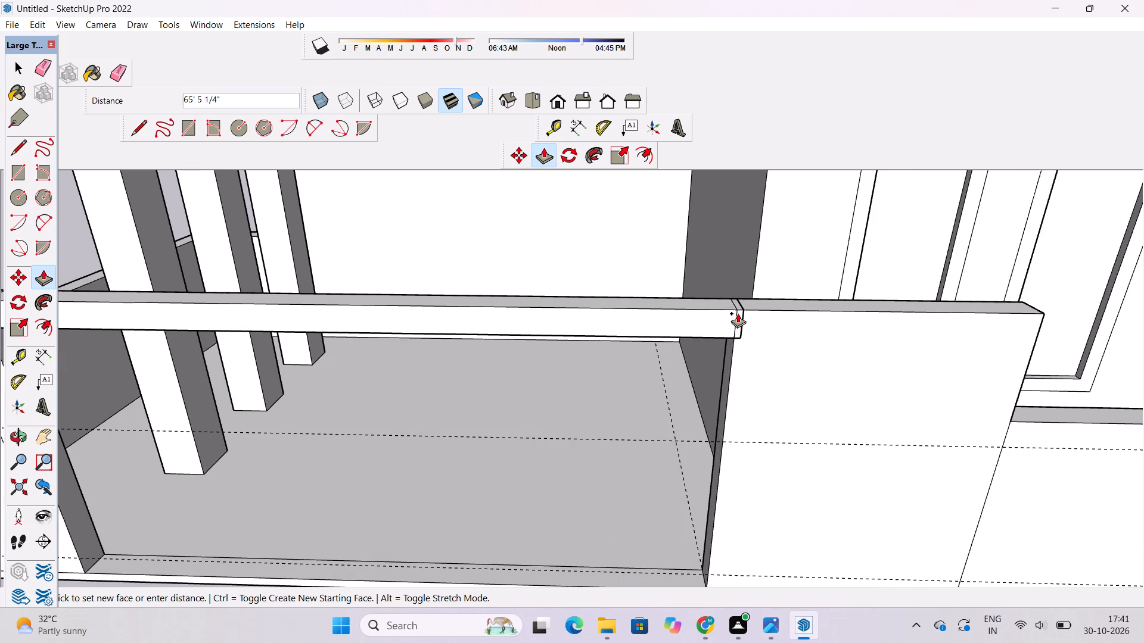
click(739, 311)
Erase the seam lines between the new beam and the raised wall section on the front and top faces.
scroll(707, 308, down, 9)
key(o)
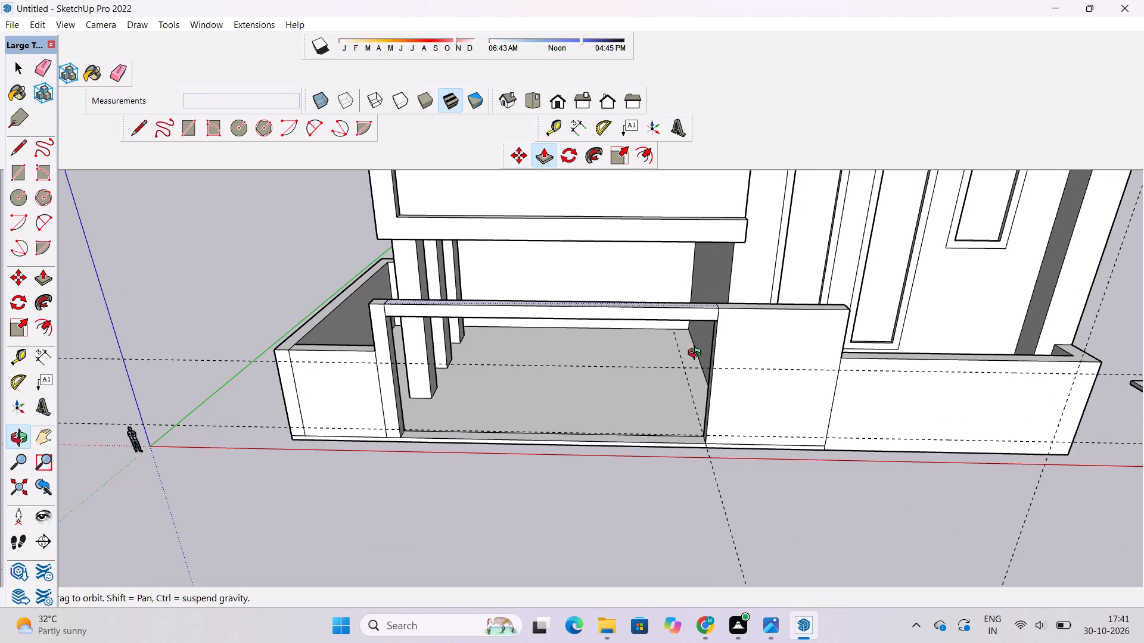
drag(686, 348, 669, 341)
drag(667, 339, 722, 401)
scroll(691, 326, up, 4)
shift+drag(695, 321, 685, 339)
drag(689, 355, 695, 372)
scroll(722, 351, up, 4)
shift+drag(719, 360, 727, 391)
drag(725, 395, 706, 352)
key(e)
scroll(704, 347, up, 2)
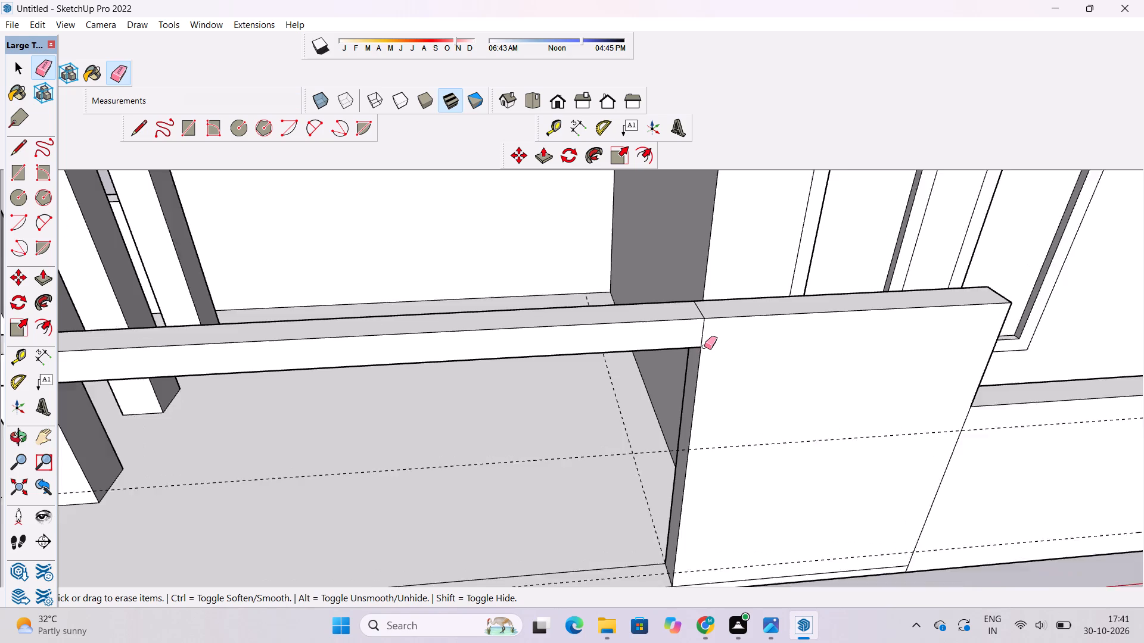
scroll(704, 347, up, 1)
drag(705, 333, 700, 324)
click(701, 307)
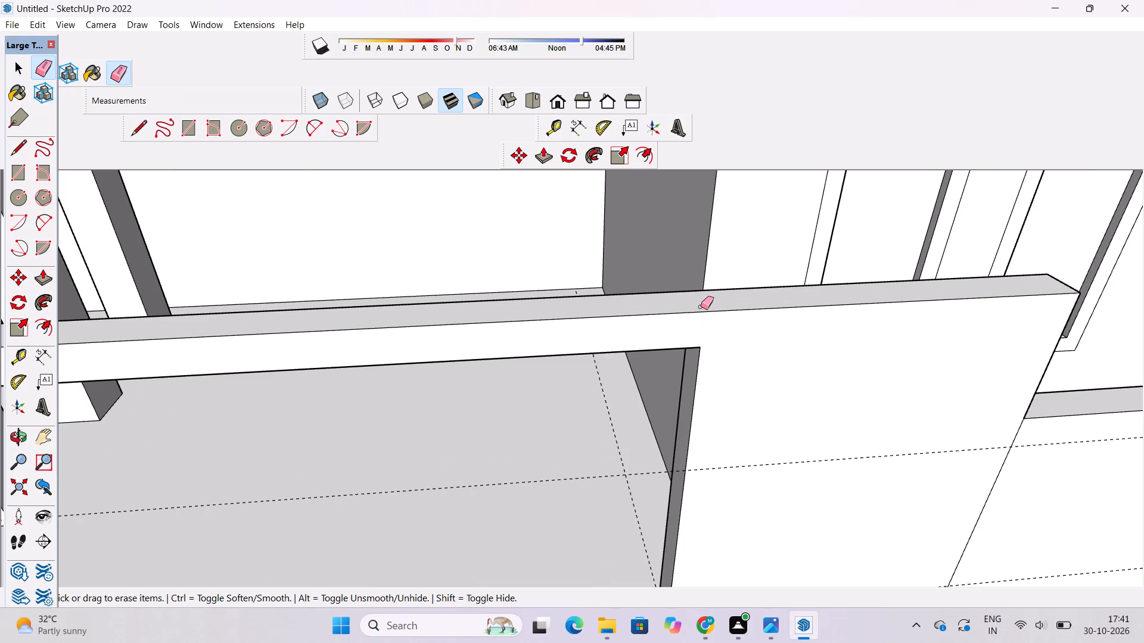
Erase the seam line between the beam and the raised wall section on the back face.
key(o)
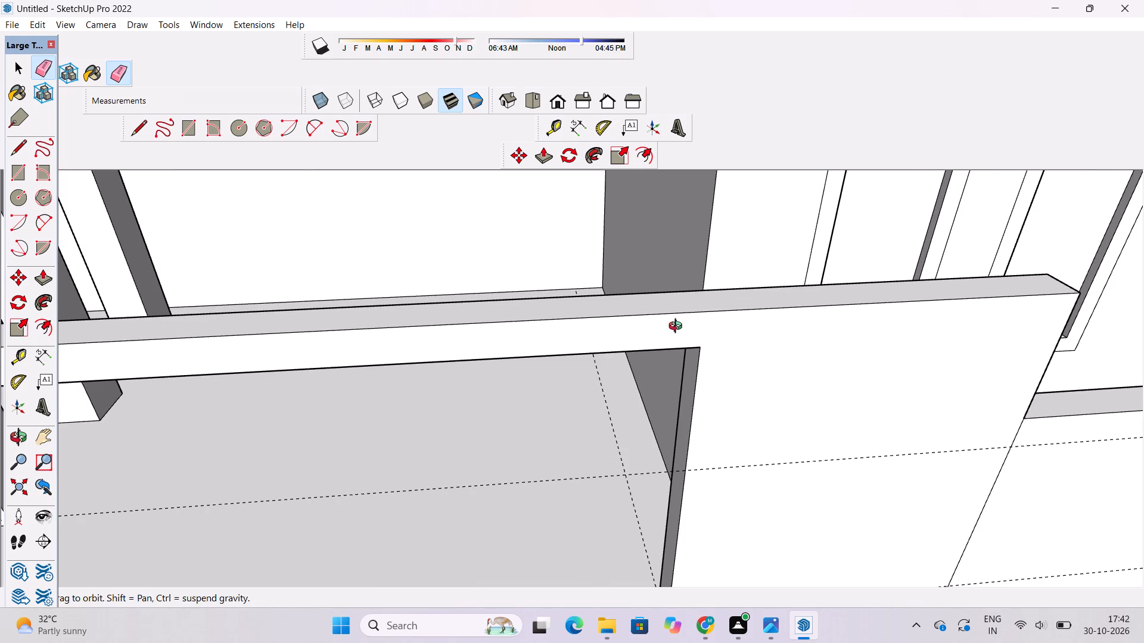
drag(653, 300, 607, 305)
drag(603, 311, 713, 361)
scroll(716, 345, up, 8)
shift+drag(653, 335, 557, 349)
drag(556, 350, 714, 352)
drag(514, 382, 729, 361)
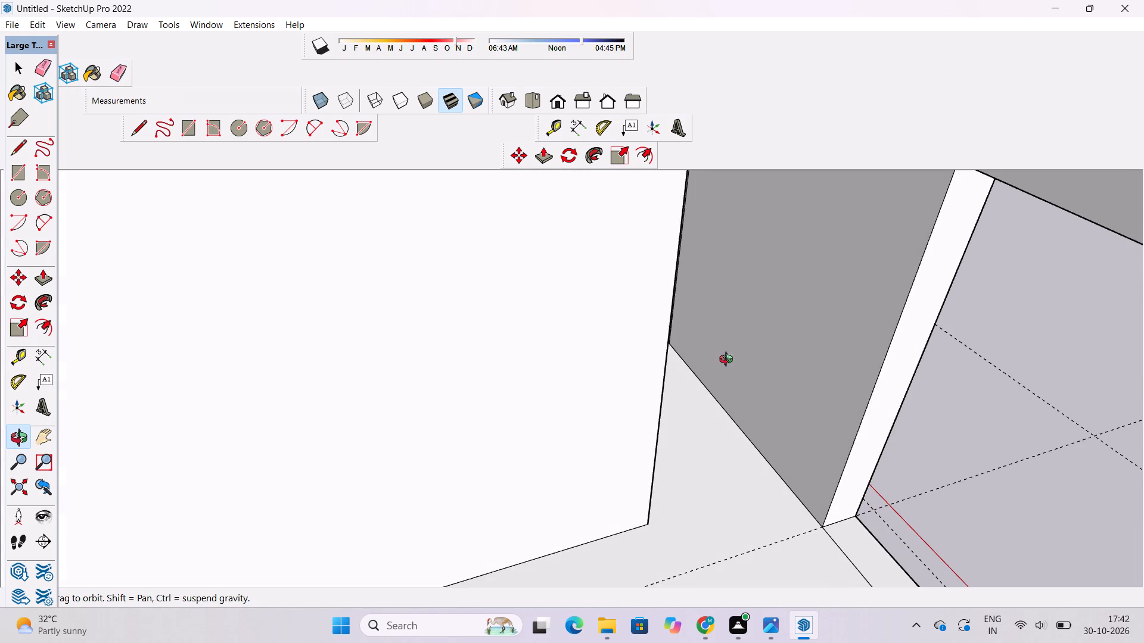
shift+drag(803, 267, 688, 417)
click(551, 97)
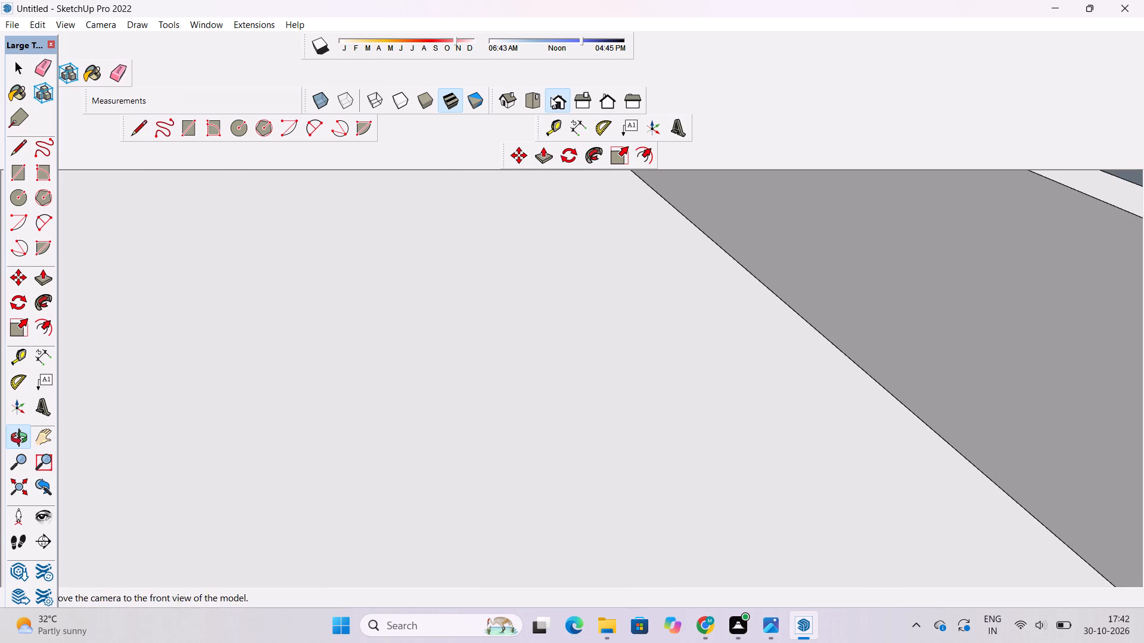
scroll(562, 259, down, 5)
shift+drag(564, 302, 585, 365)
drag(218, 386, 534, 518)
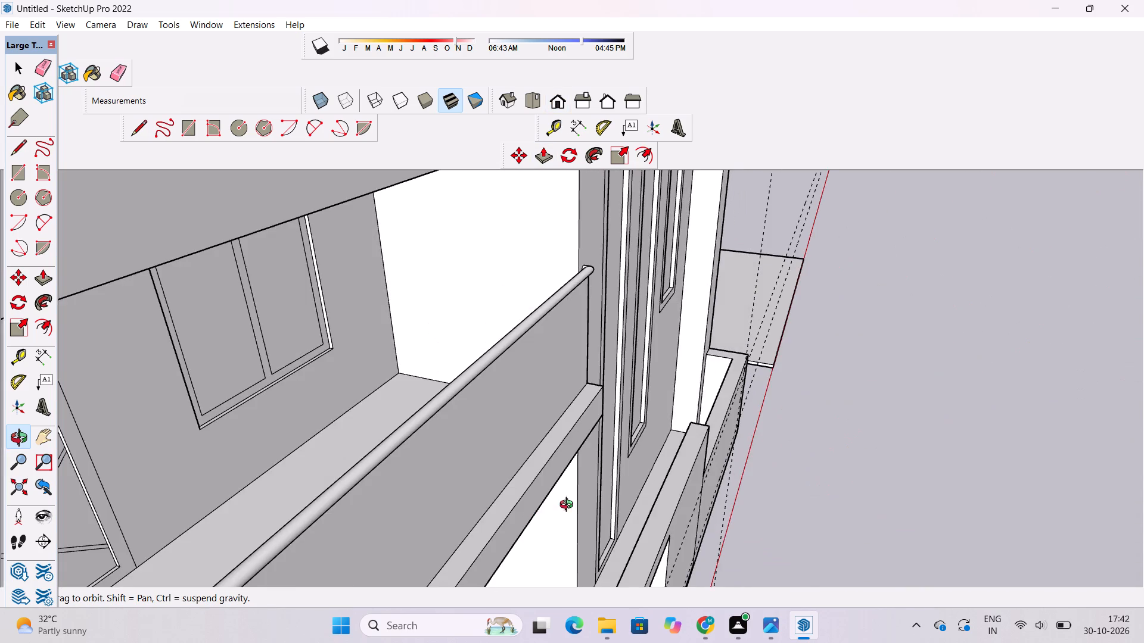
scroll(615, 506, up, 7)
shift+drag(621, 504, 477, 479)
drag(480, 478, 623, 422)
key(e)
drag(623, 439, 611, 417)
drag(626, 446, 614, 422)
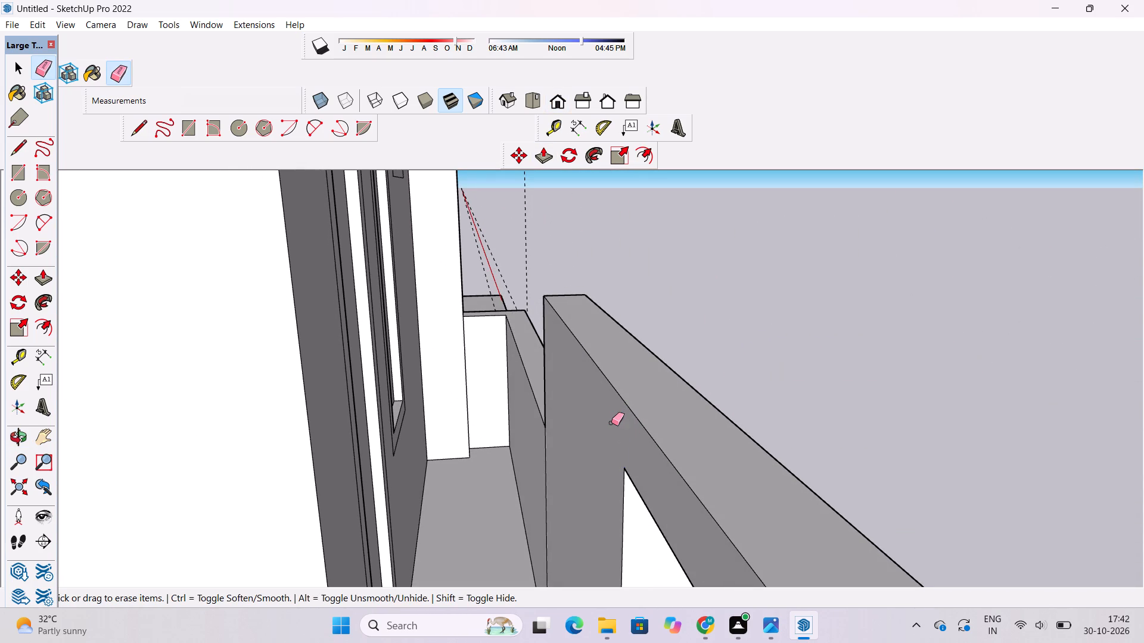
Examine the front gateway beam, corner post and boundary wall against the whole building from several angles.
key(o)
drag(590, 435, 387, 458)
scroll(408, 408, down, 14)
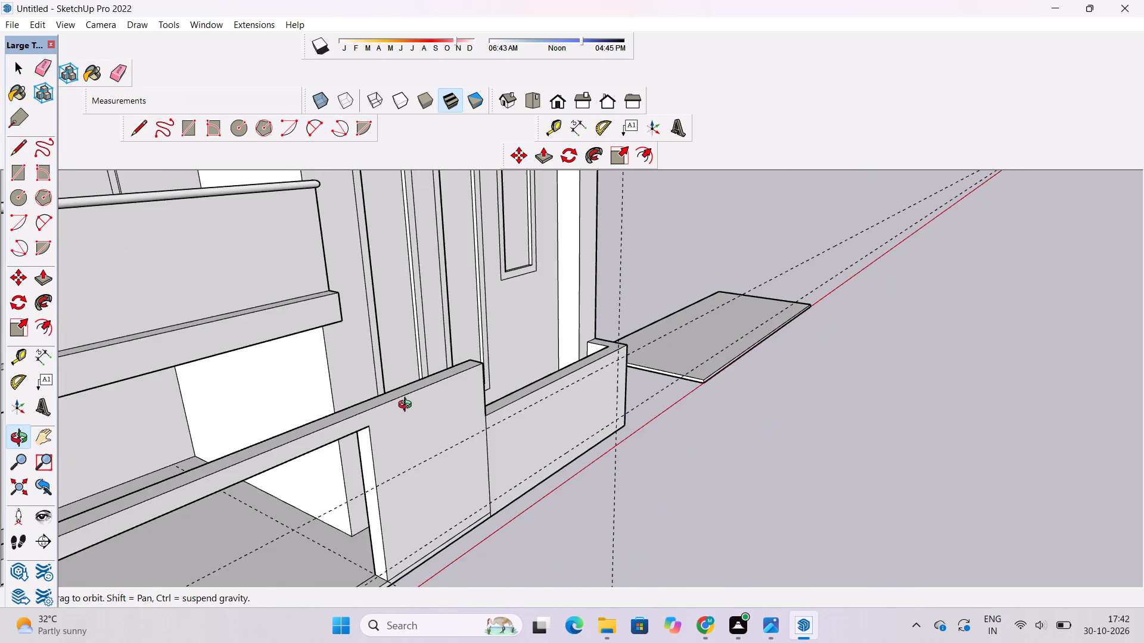
shift+drag(394, 400, 499, 394)
scroll(547, 379, down, 6)
drag(584, 419, 338, 440)
shift+drag(284, 448, 294, 488)
drag(295, 490, 296, 491)
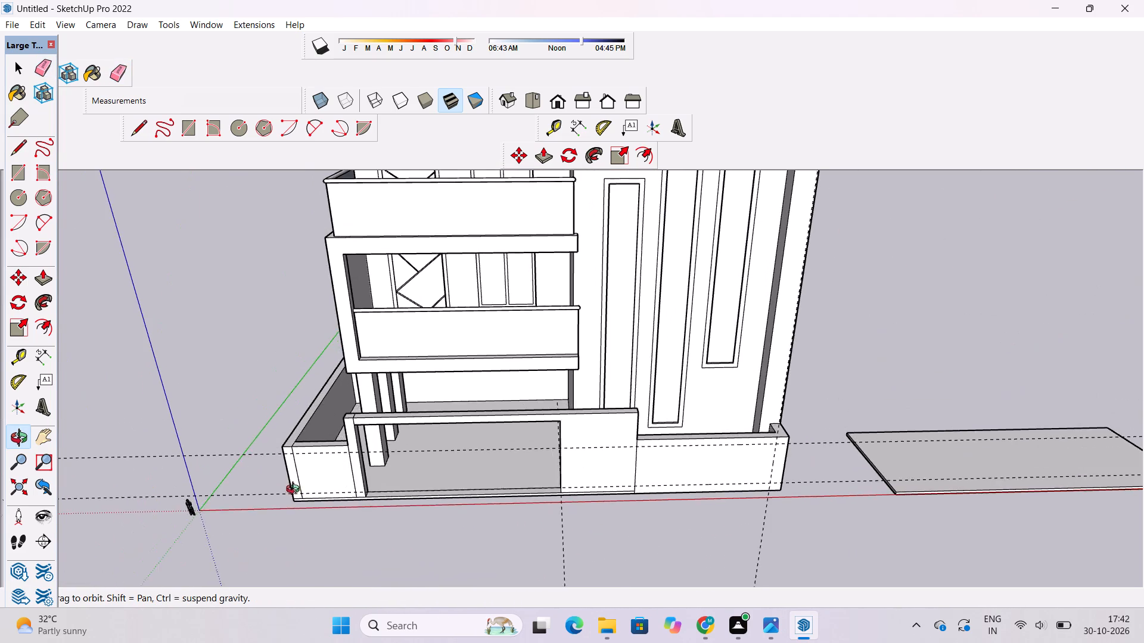
drag(296, 491, 585, 414)
drag(605, 486, 490, 491)
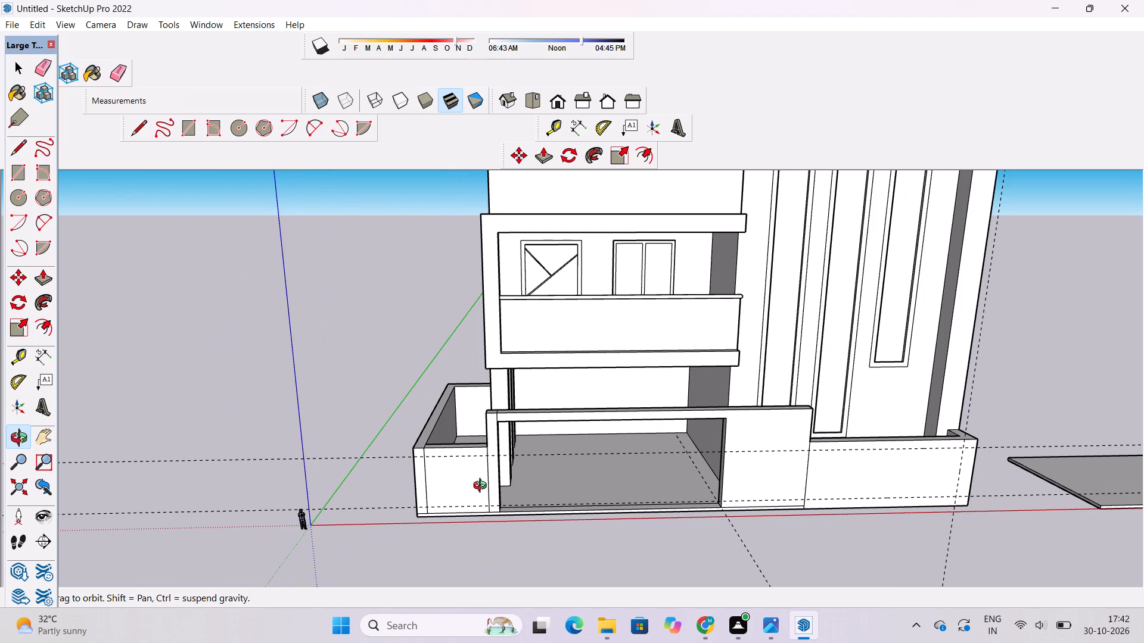
shift+scroll(477, 478, down, 2)
shift+drag(621, 479, 489, 463)
shift+drag(485, 463, 464, 530)
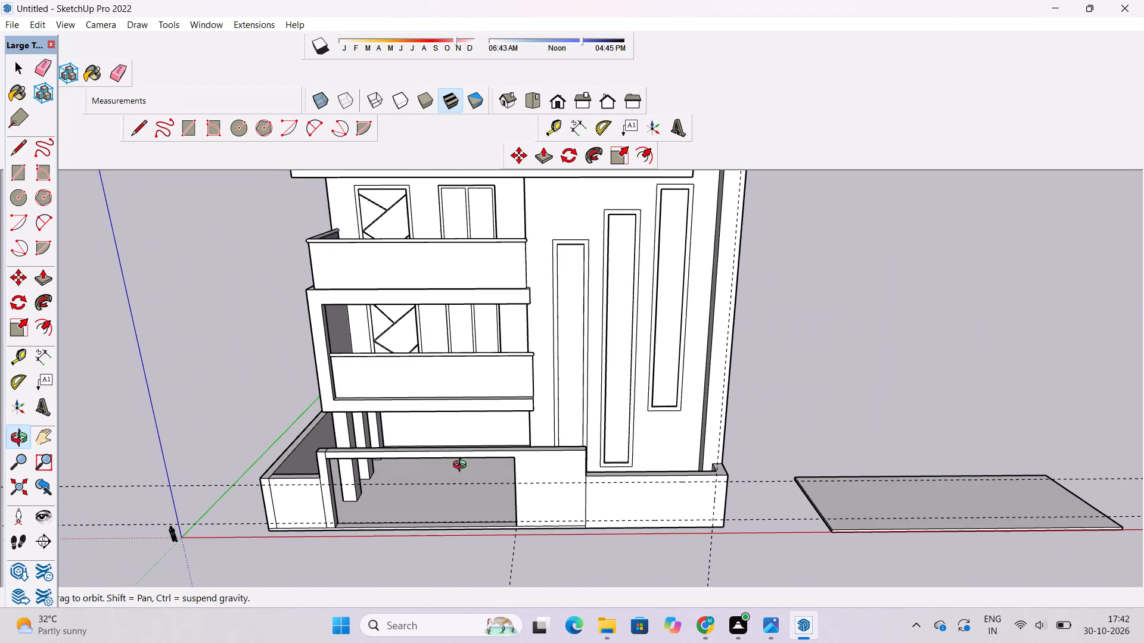
shift+drag(406, 527, 409, 494)
scroll(372, 509, up, 3)
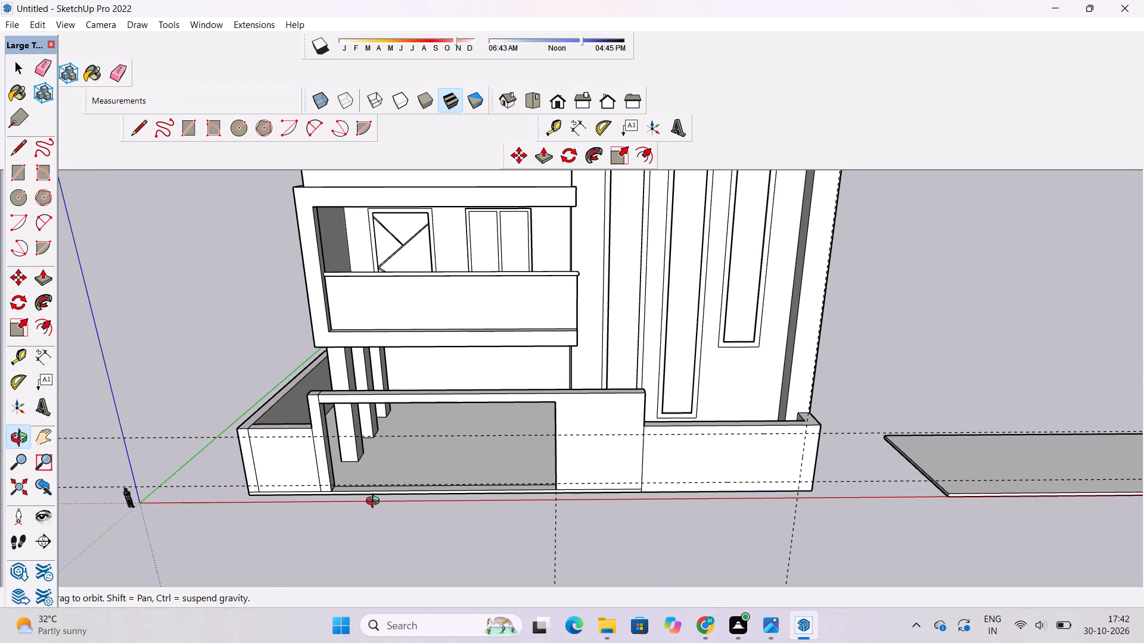
shift+drag(387, 500, 467, 492)
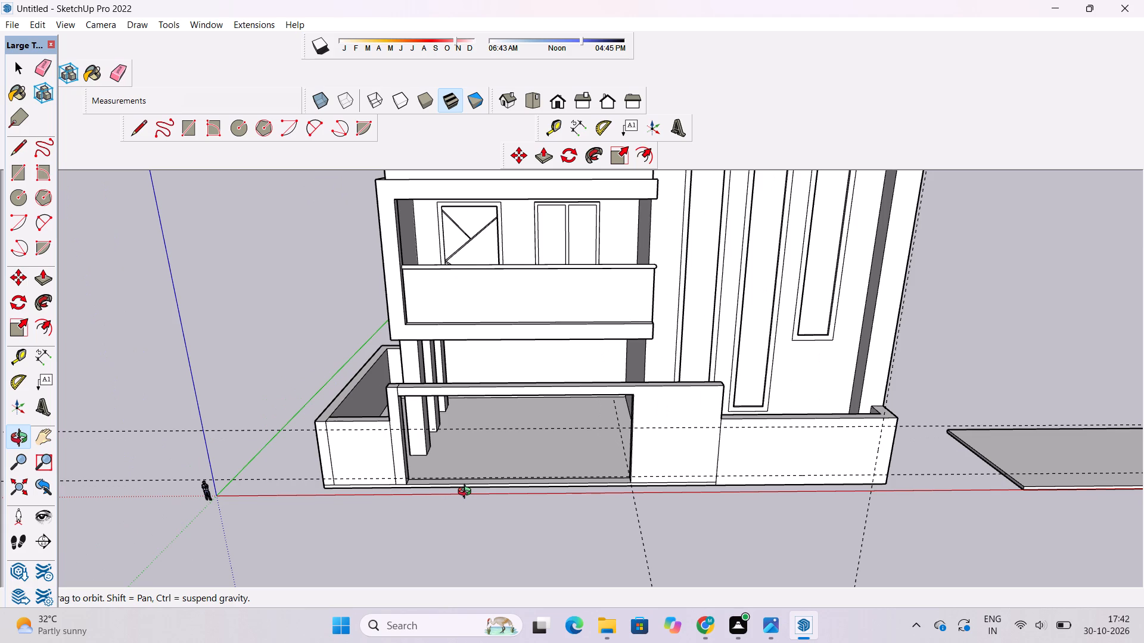
Examine the front gateway opening, its base strip and the boundary wall up close and from several angles.
shift+drag(481, 503, 487, 473)
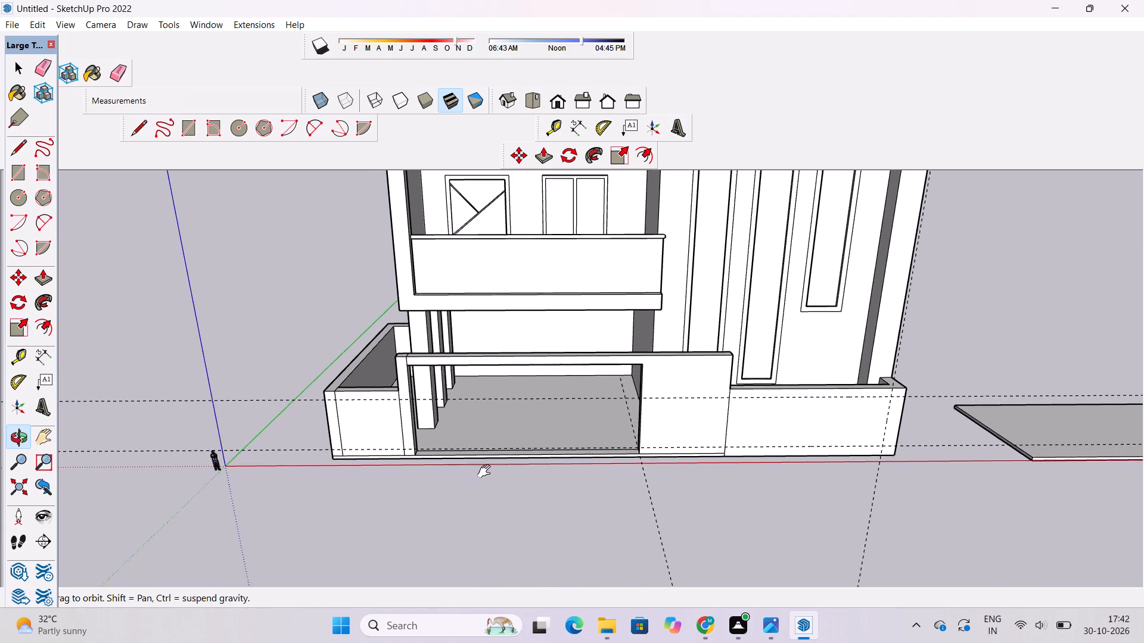
drag(492, 473, 539, 591)
scroll(608, 460, up, 8)
shift+drag(613, 464, 621, 490)
drag(621, 497, 610, 445)
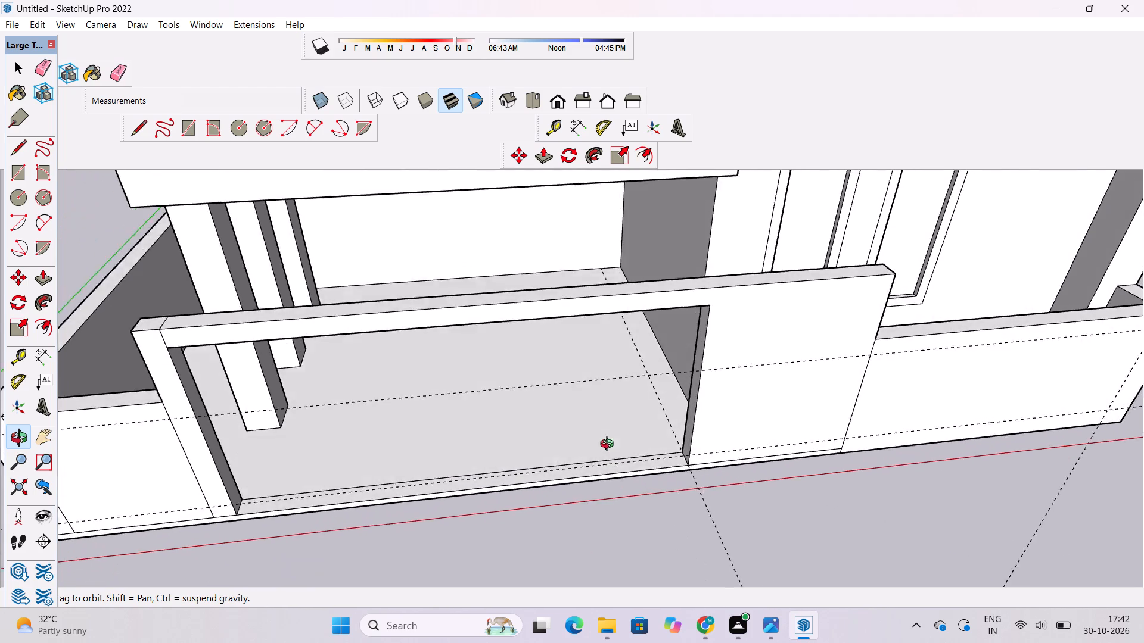
drag(610, 445, 603, 398)
shift+drag(566, 464, 577, 457)
drag(575, 461, 550, 516)
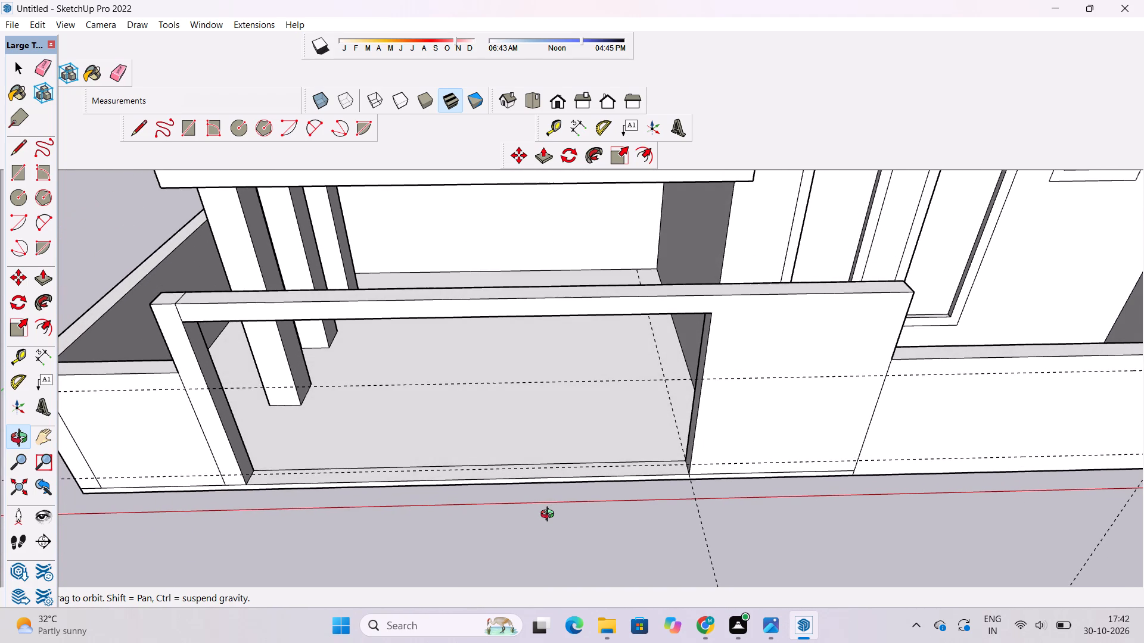
drag(550, 516, 558, 538)
scroll(255, 502, up, 6)
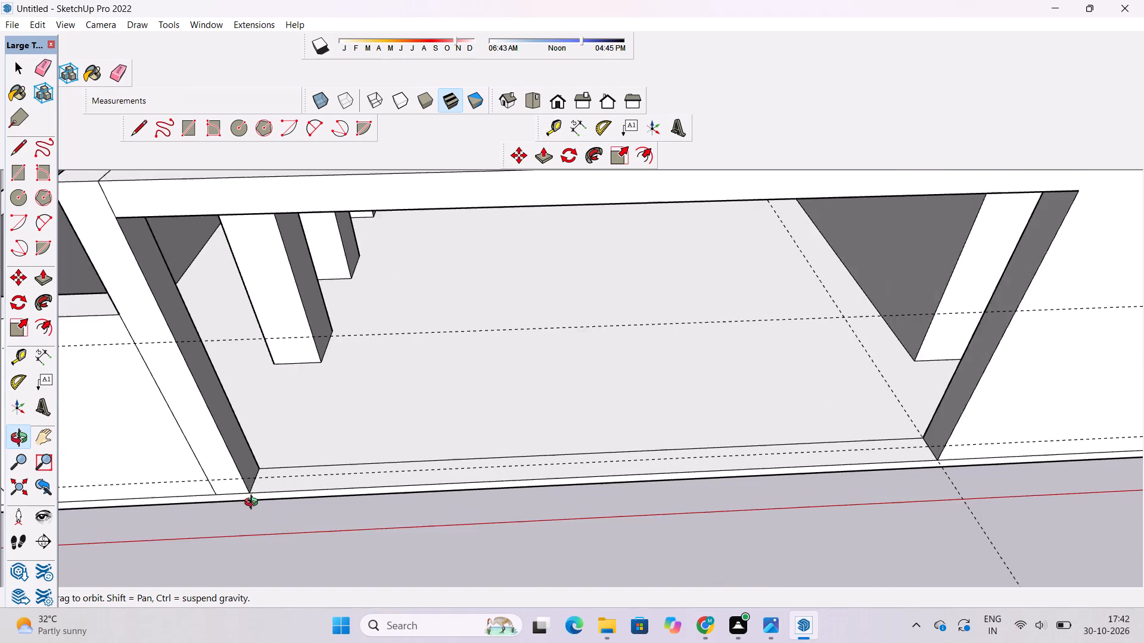
scroll(254, 504, up, 3)
drag(278, 480, 391, 355)
drag(424, 401, 343, 500)
key(e)
scroll(242, 428, down, 2)
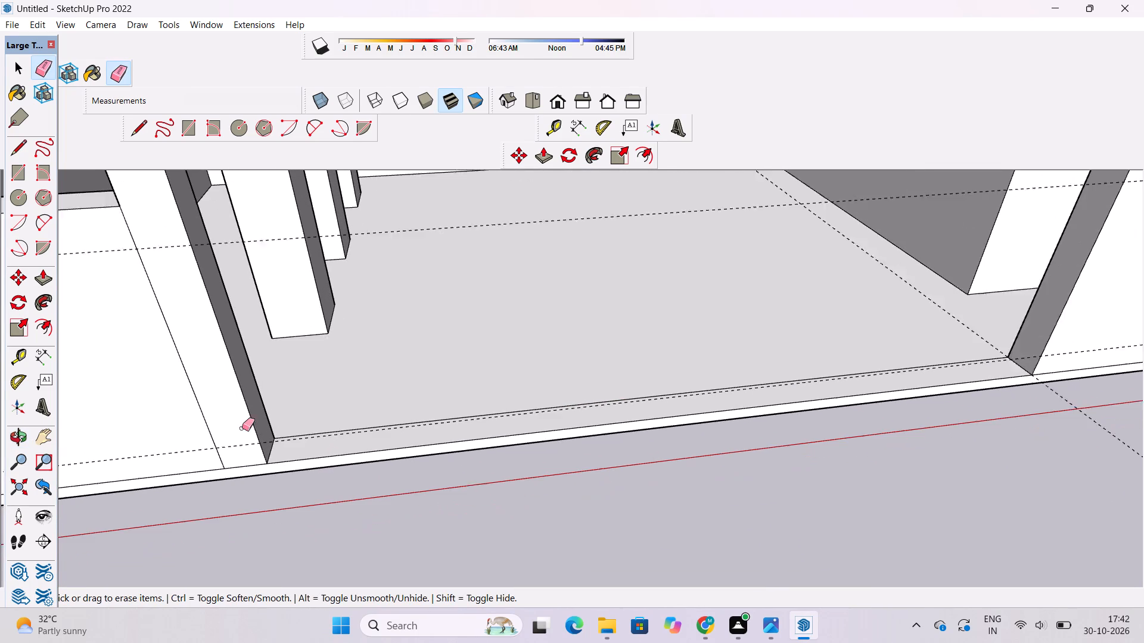
scroll(242, 428, down, 2)
scroll(179, 389, down, 13)
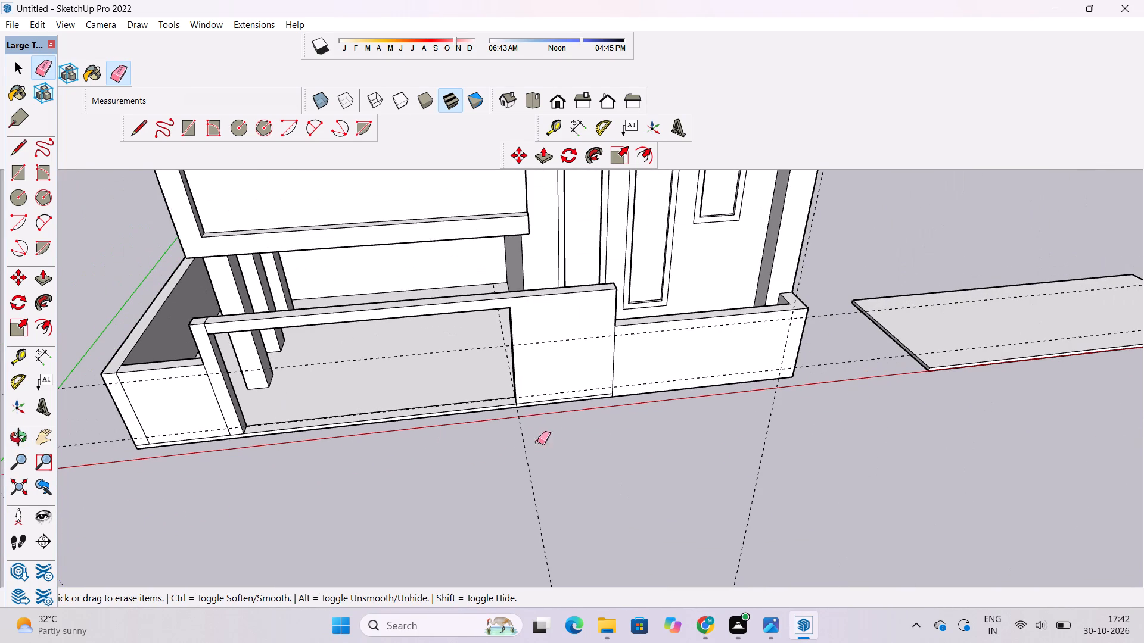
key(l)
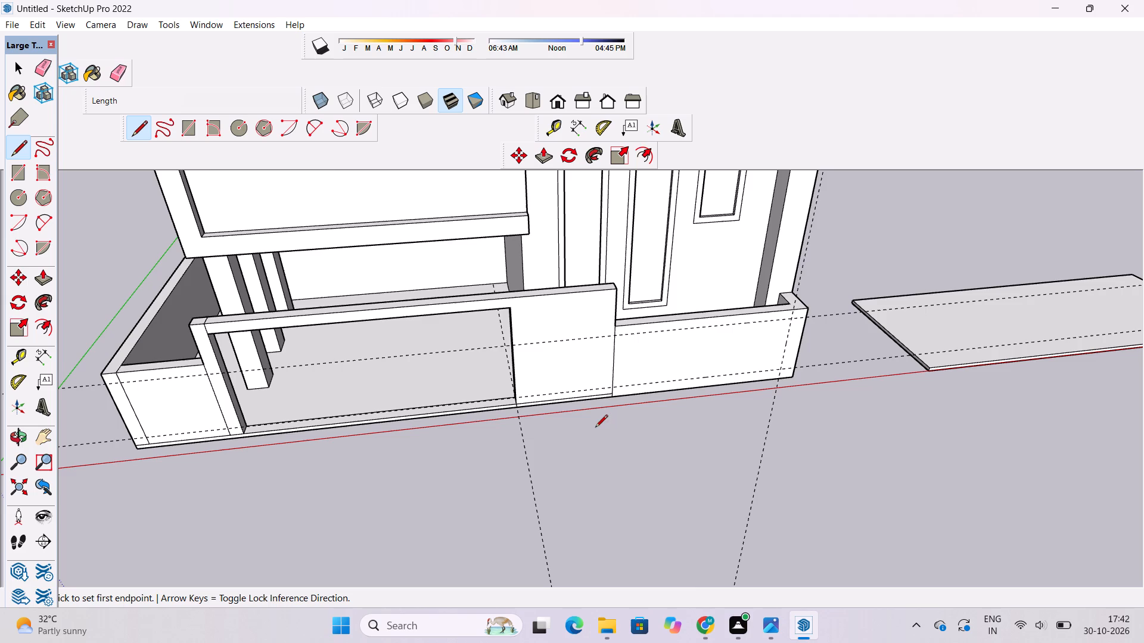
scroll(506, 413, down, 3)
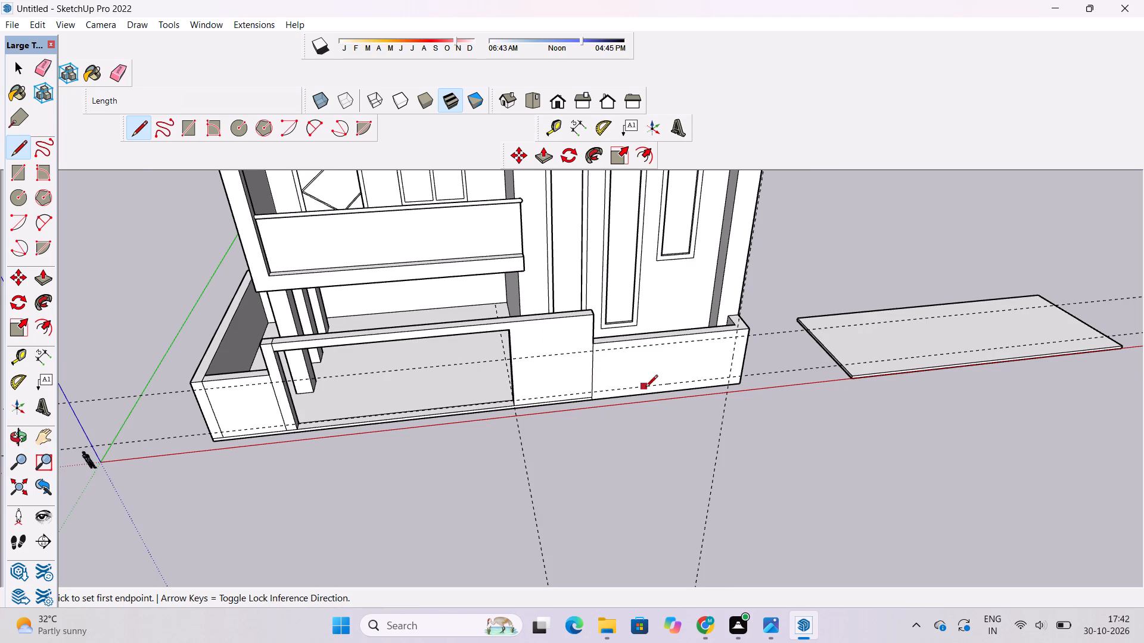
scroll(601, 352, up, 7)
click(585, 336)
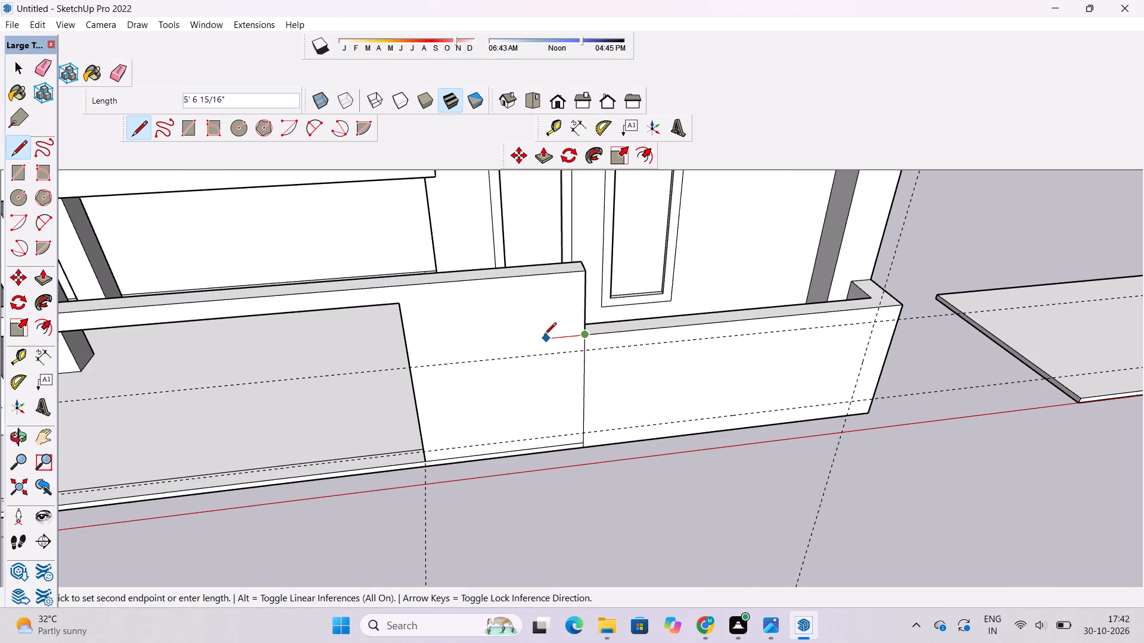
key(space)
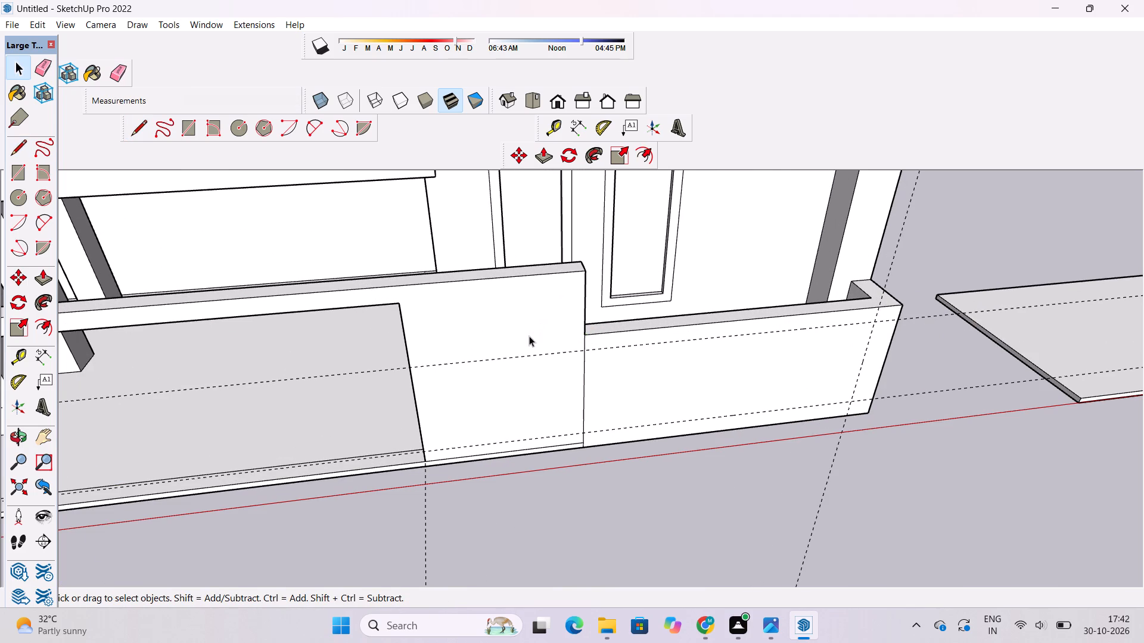
Place a horizontal guide level with the low front wall's top edge and a vertical guide 8' in from the raised section's end.
text(t)
click(555, 355)
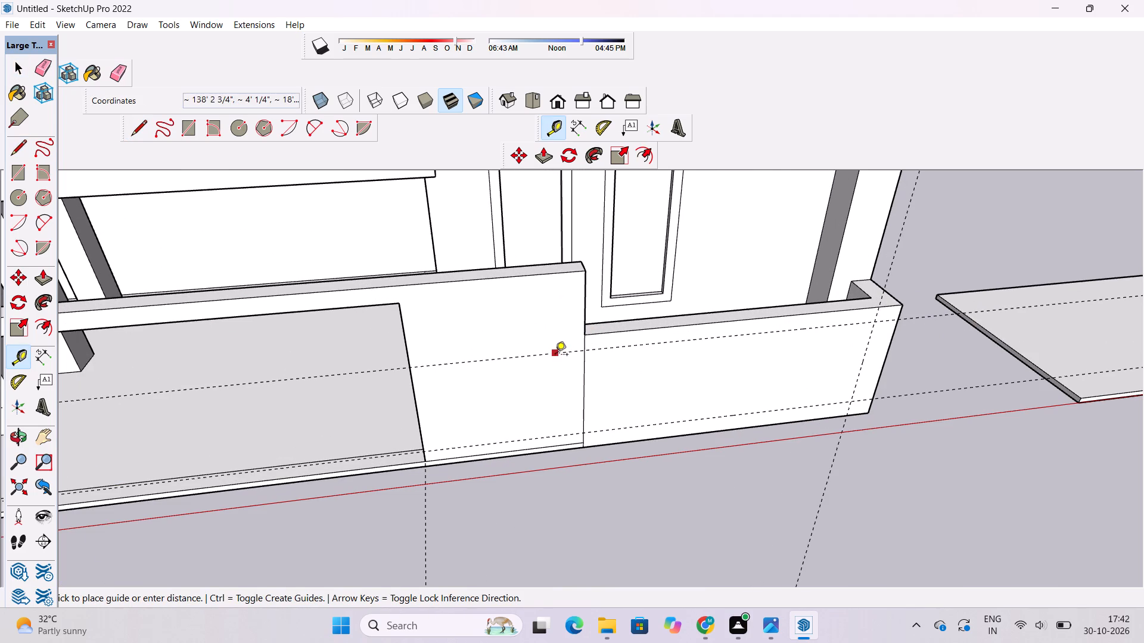
click(584, 338)
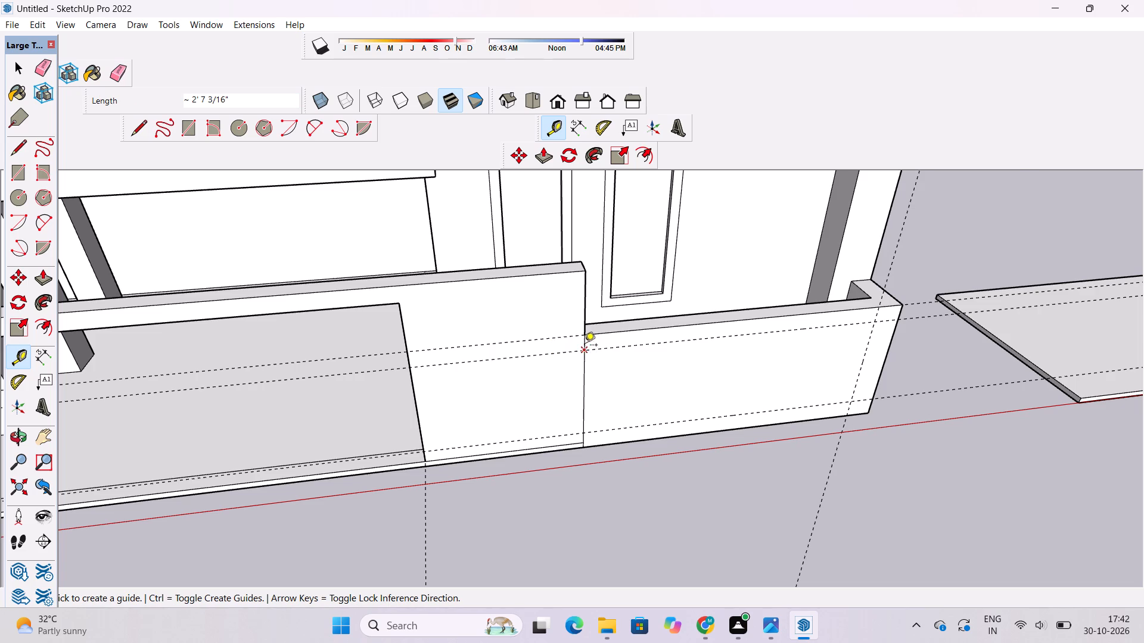
scroll(585, 345, up, 5)
click(585, 345)
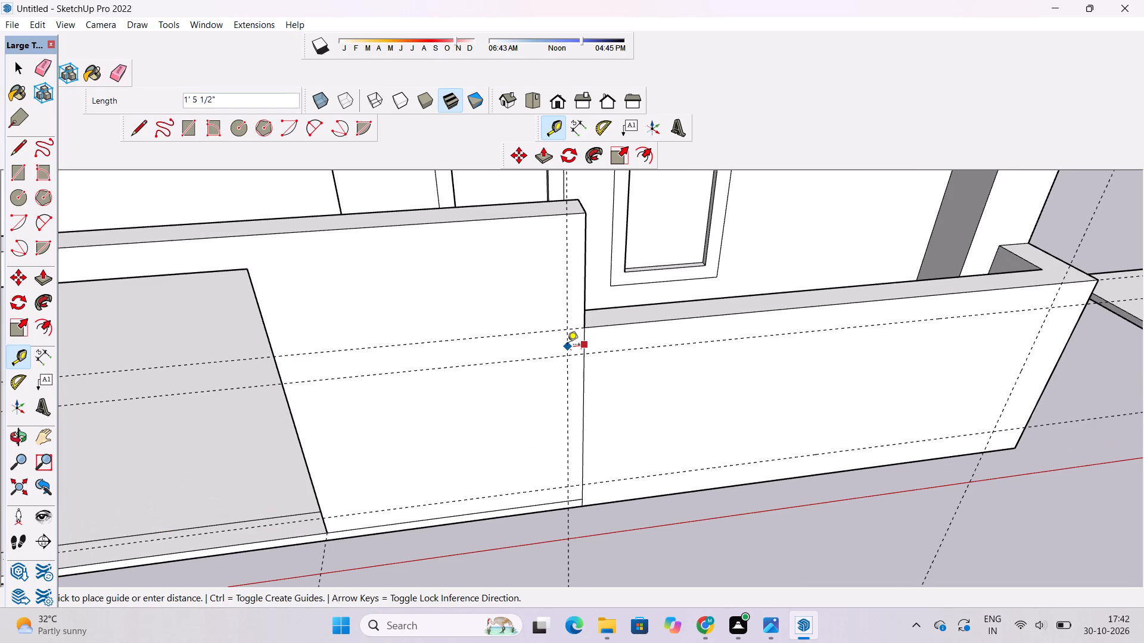
scroll(567, 344, down, 4)
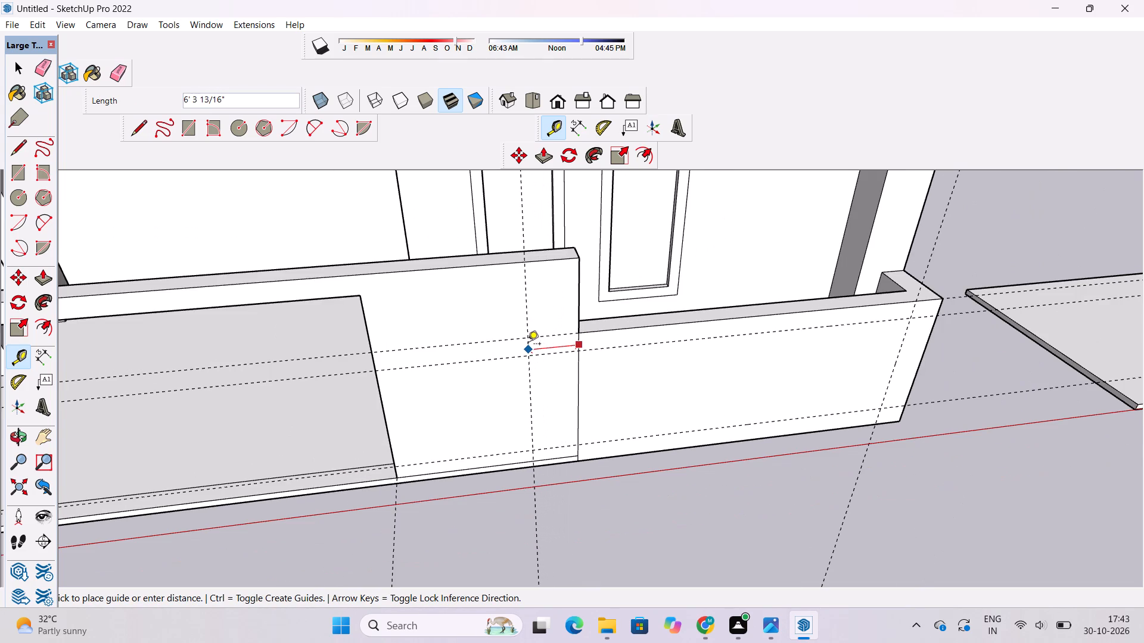
text(8')
key(Return)
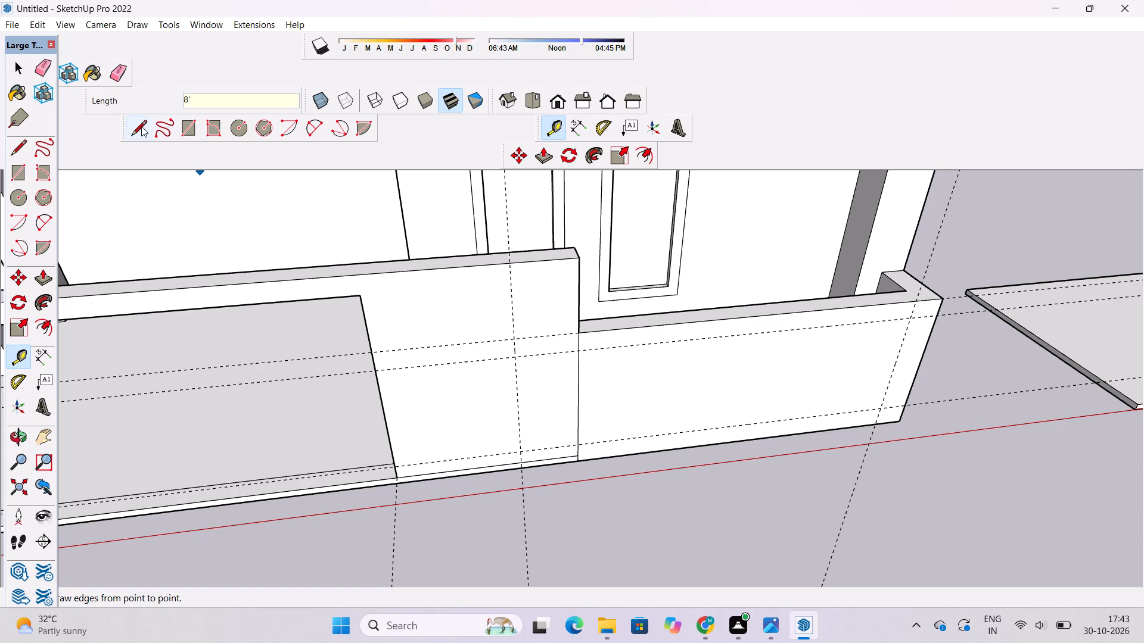
Draw an outline along the guides: 8' onto the raised section, down, 54' along the low wall, down, and 46' back to the seam.
click(141, 126)
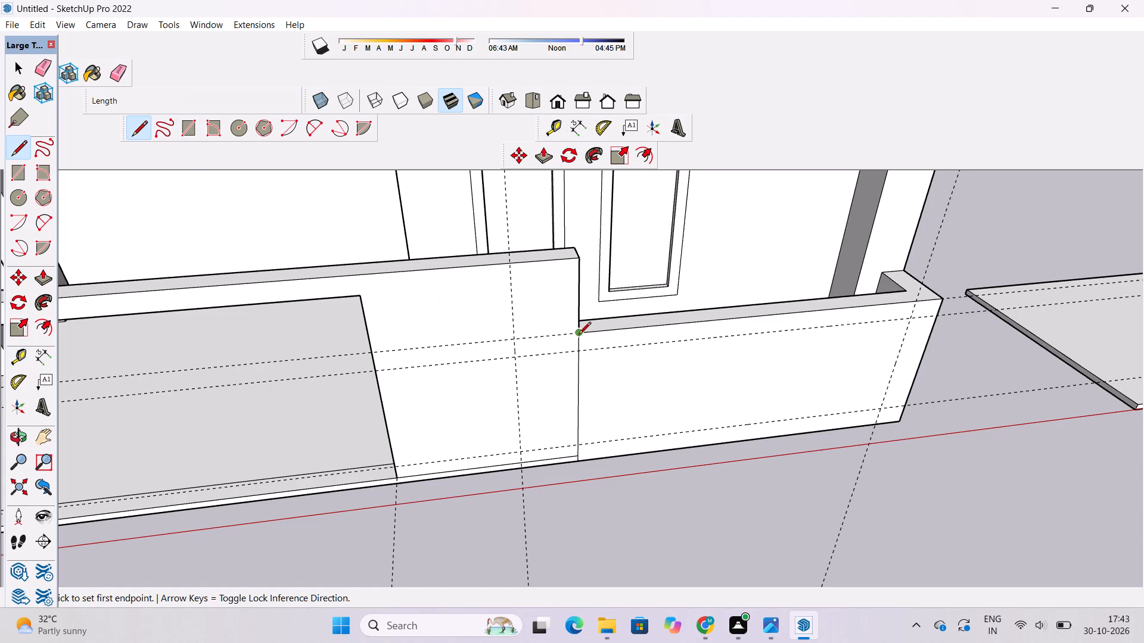
click(579, 334)
click(516, 338)
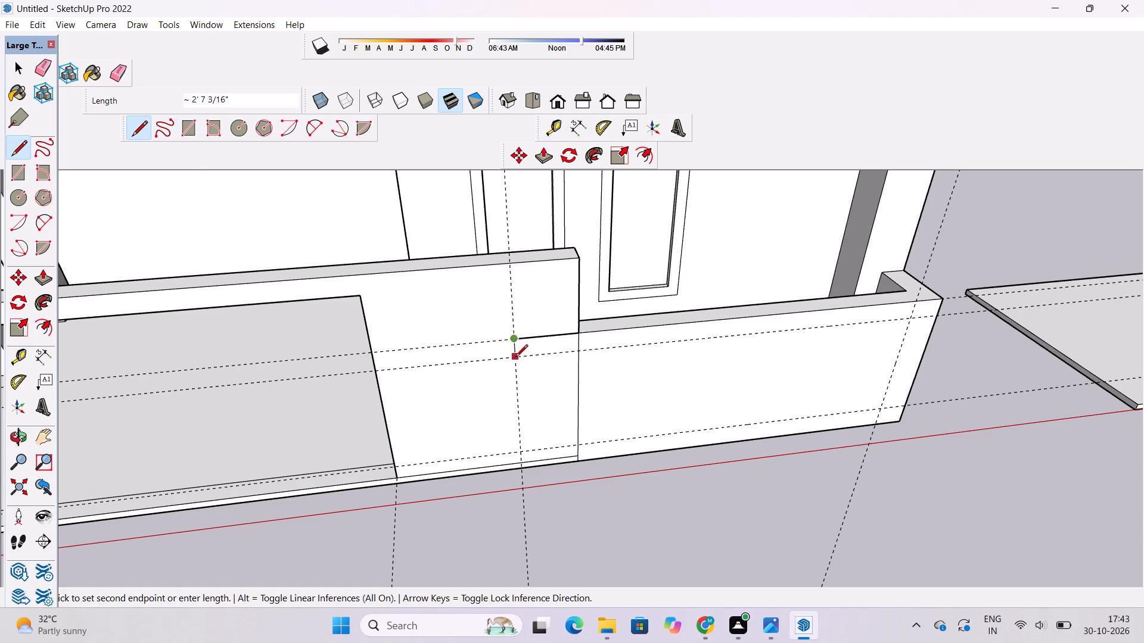
click(515, 358)
scroll(428, 346, down, 10)
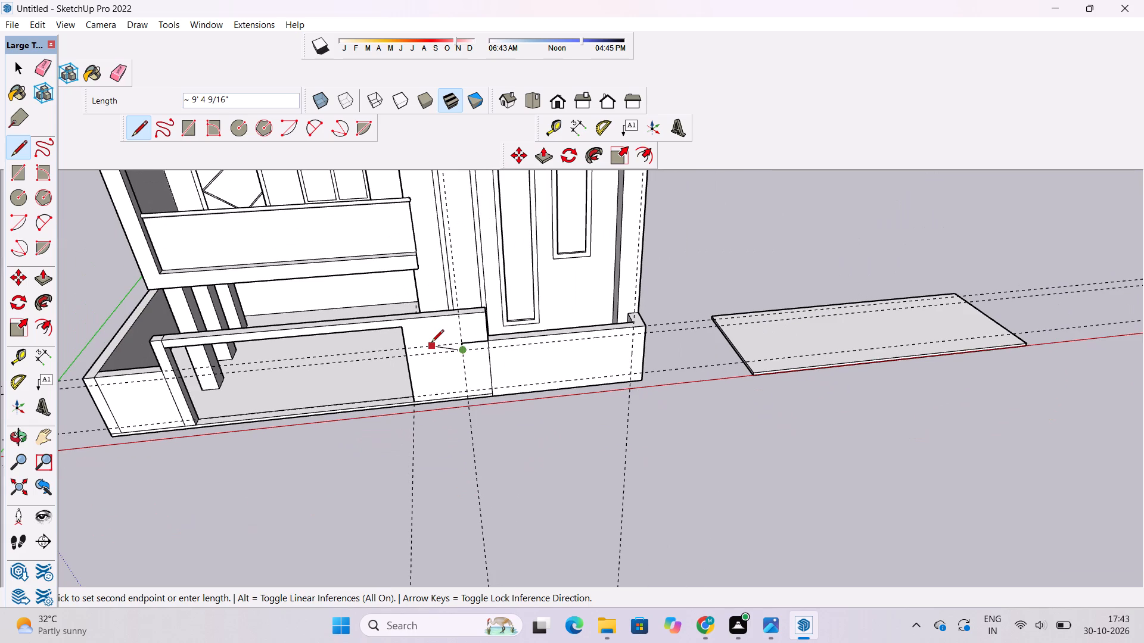
scroll(635, 339, up, 9)
click(631, 328)
scroll(631, 327, down, 5)
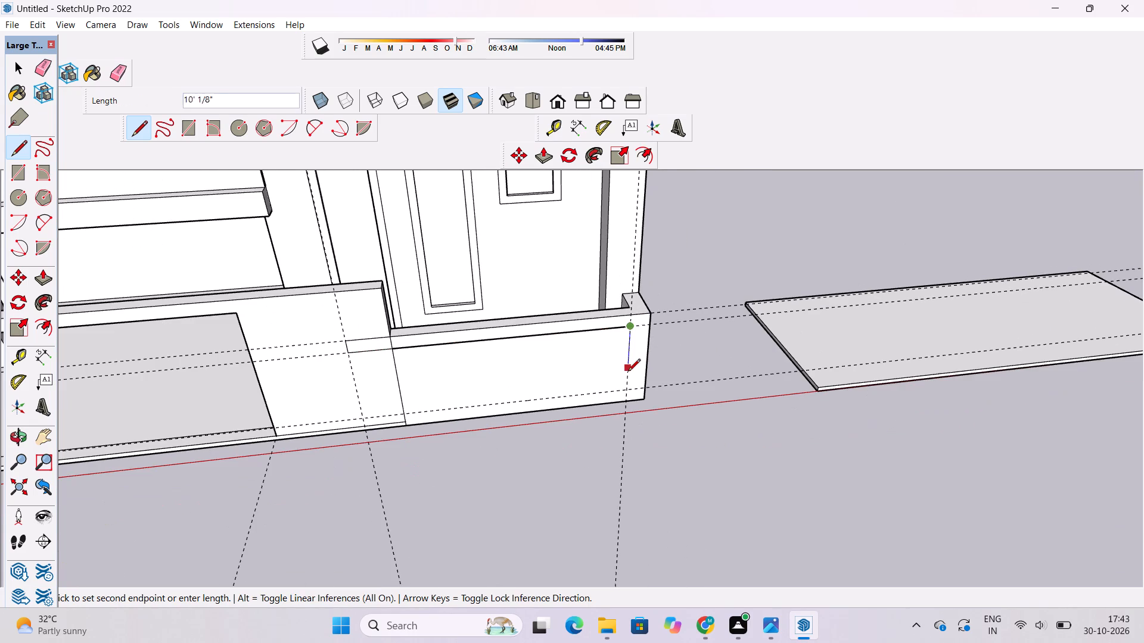
click(625, 391)
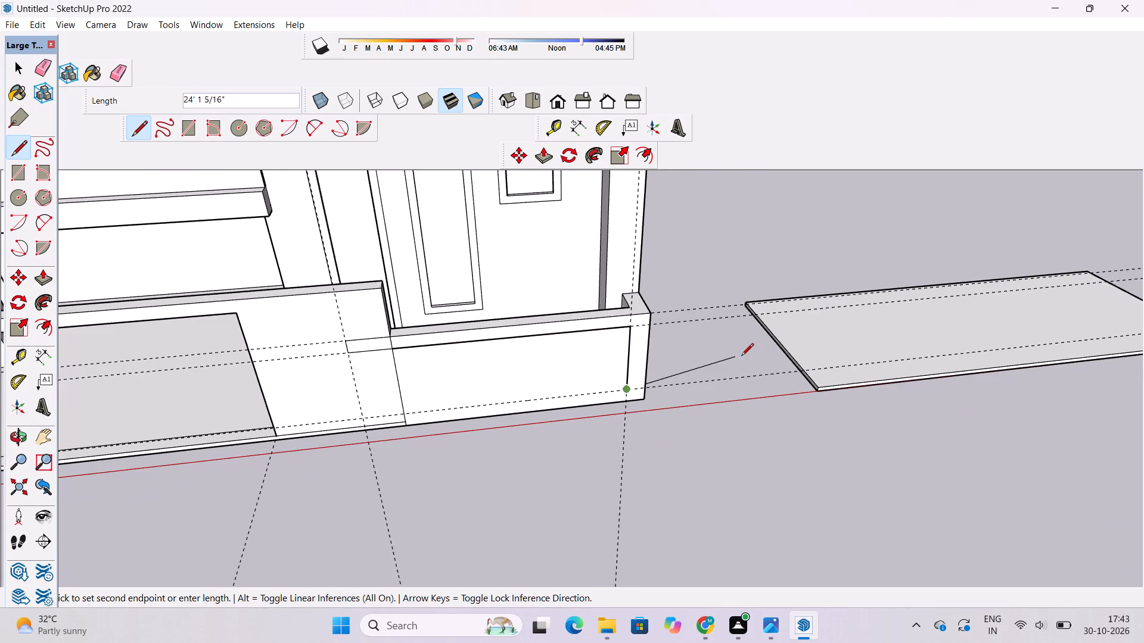
scroll(741, 357, down, 4)
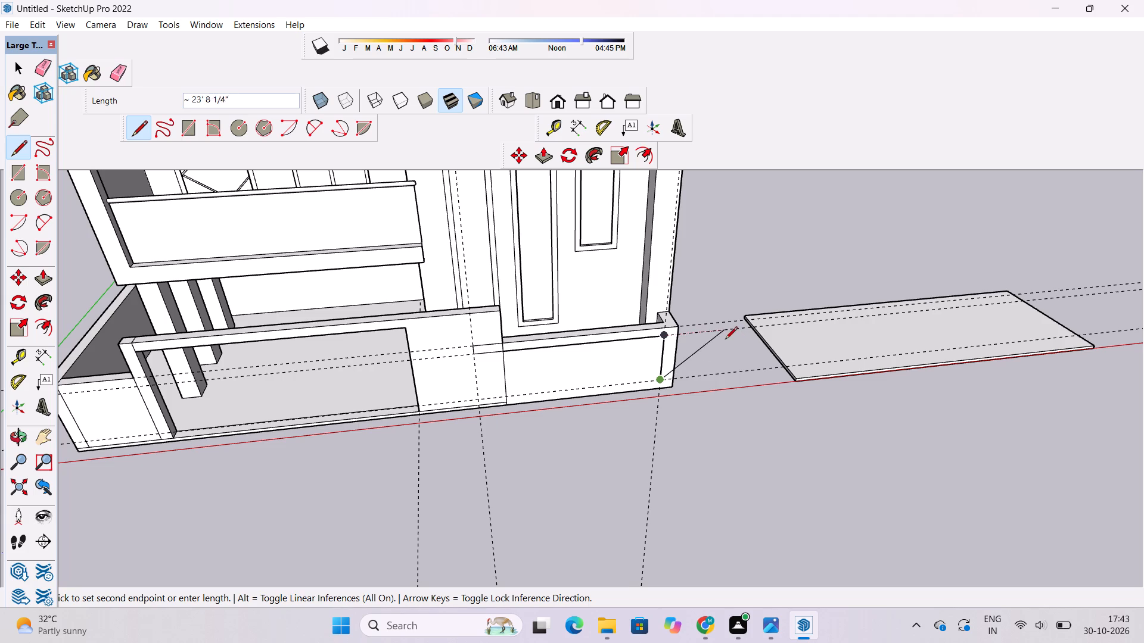
scroll(723, 368, down, 3)
scroll(617, 382, up, 5)
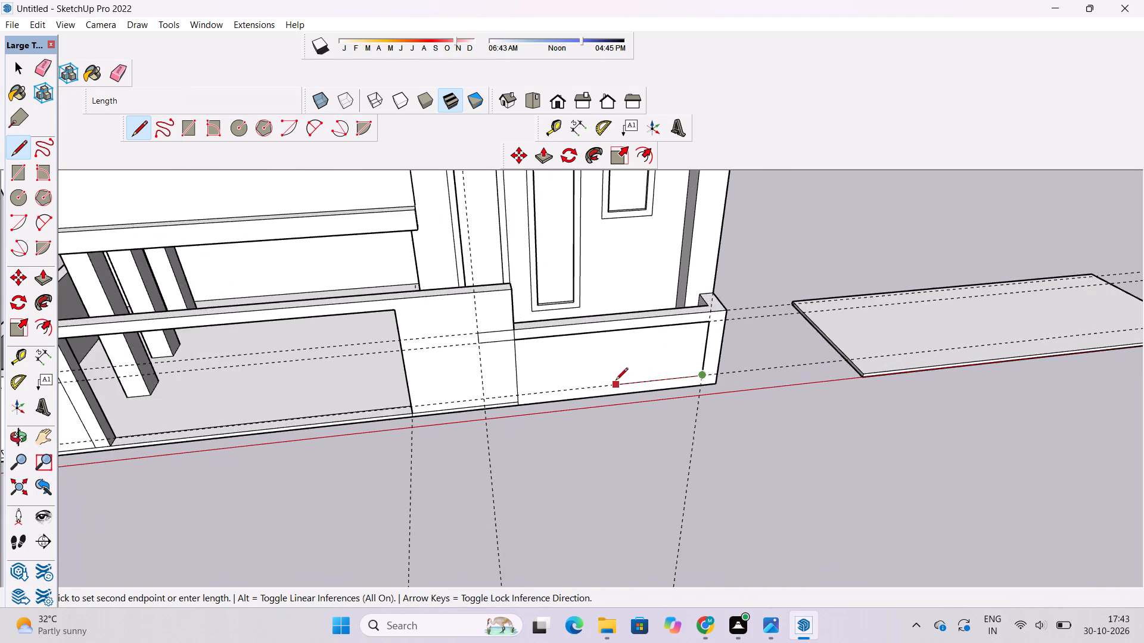
scroll(615, 381, up, 9)
scroll(545, 377, down, 5)
click(448, 403)
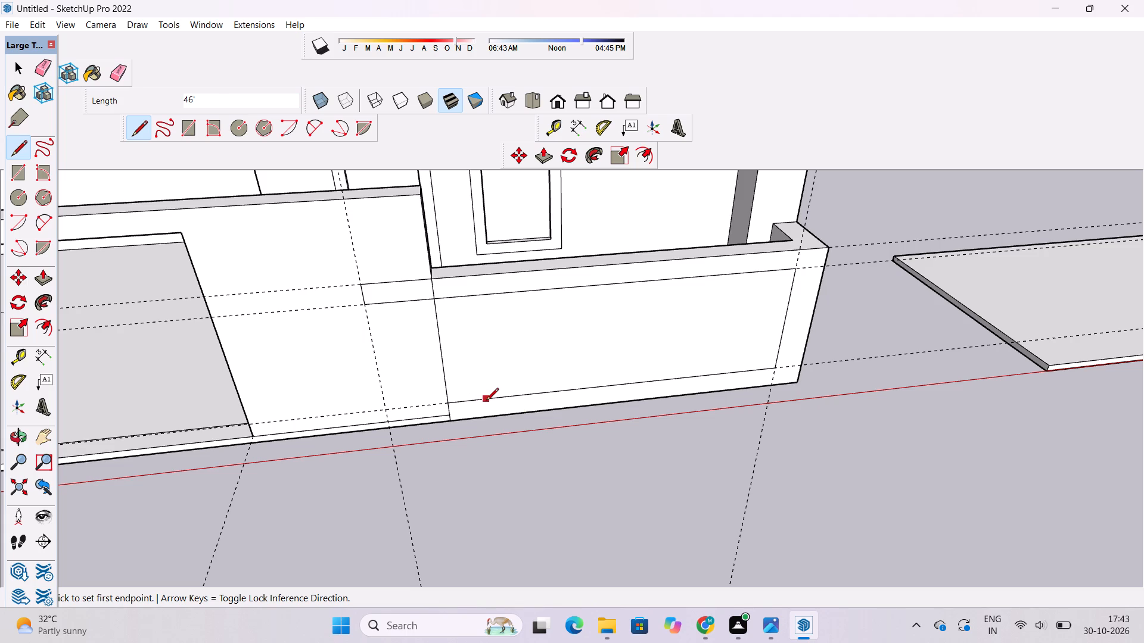
Erase the vertical guides at both ends of the wall outline and the two horizontal guides along its upper band.
key(o)
scroll(450, 435, down, 2)
drag(425, 478, 450, 459)
scroll(455, 448, down, 5)
shift+drag(458, 475, 468, 445)
drag(476, 458, 480, 479)
shift+drag(480, 489, 480, 485)
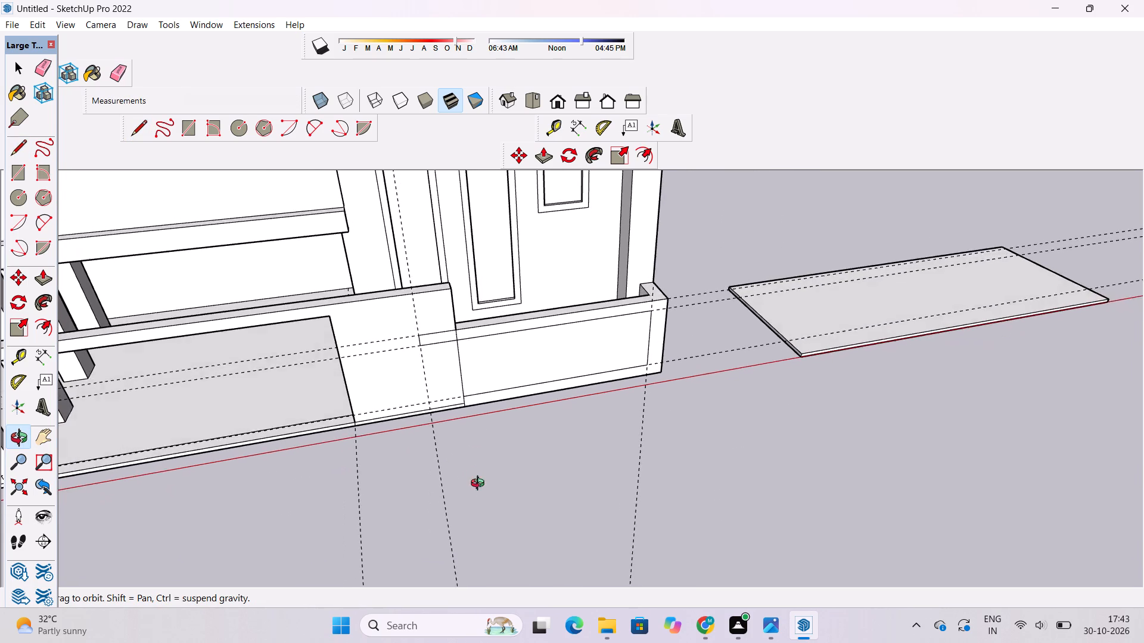
shift+drag(480, 485, 480, 451)
scroll(485, 434, down, 4)
shift+drag(488, 457, 490, 483)
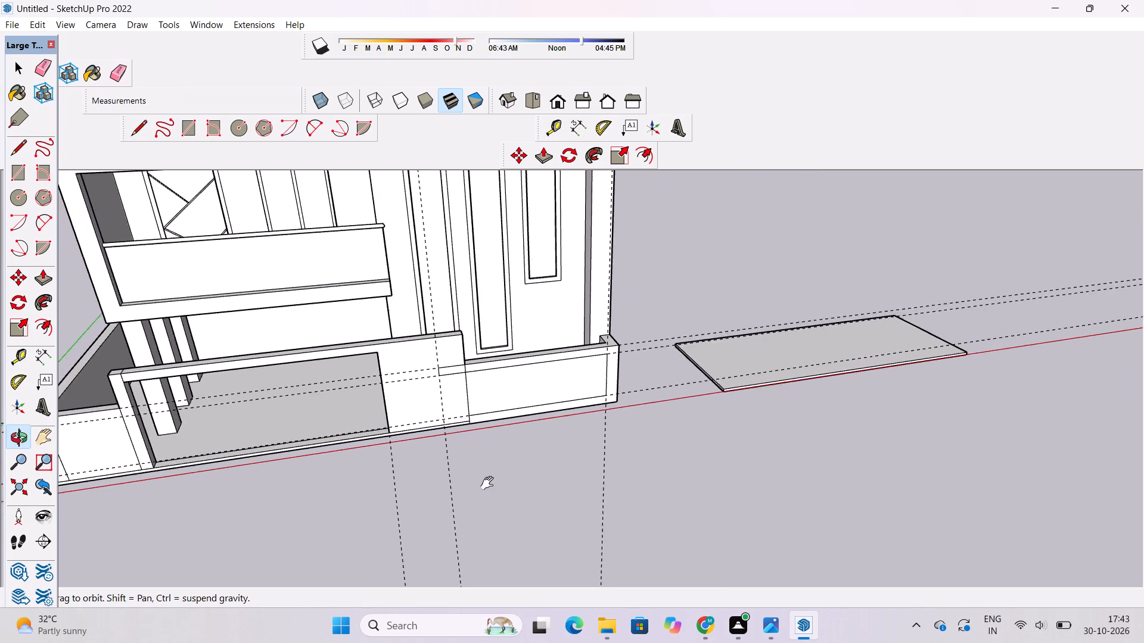
shift+drag(490, 483, 490, 486)
drag(490, 494, 494, 447)
shift+drag(505, 441, 488, 458)
drag(493, 458, 521, 458)
key(e)
drag(597, 489, 573, 495)
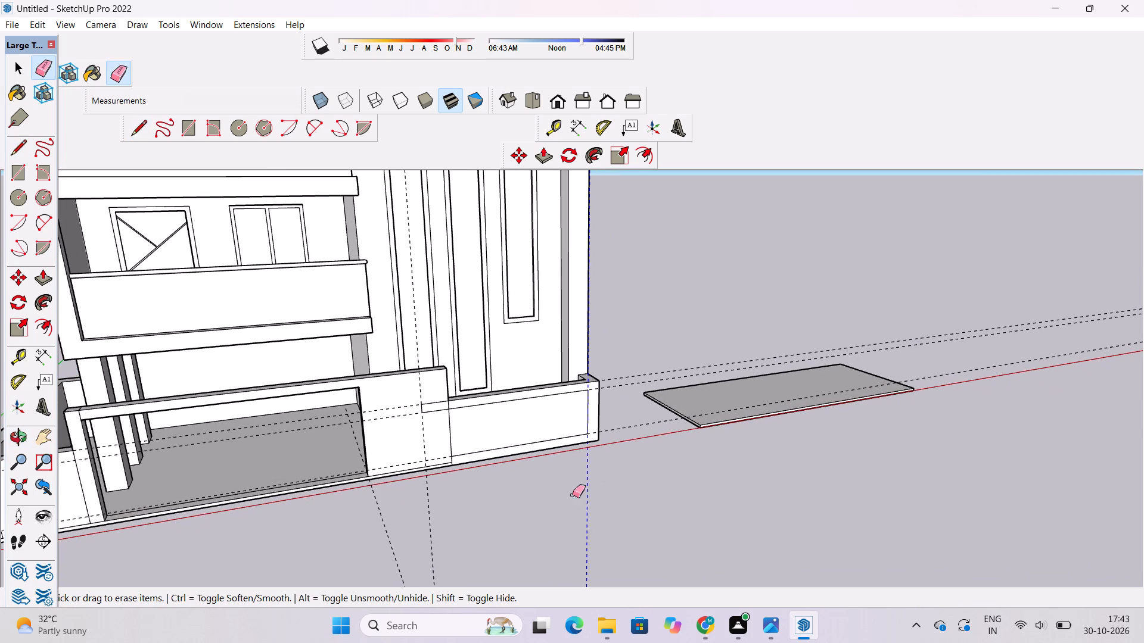
drag(573, 495, 569, 496)
drag(429, 490, 422, 492)
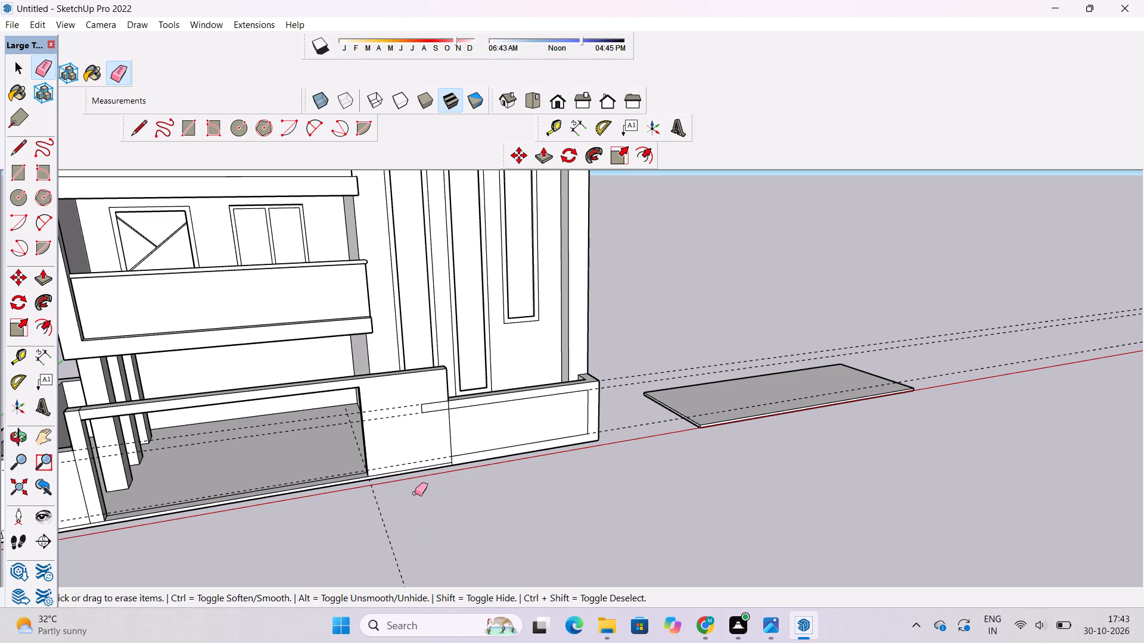
drag(402, 392, 403, 416)
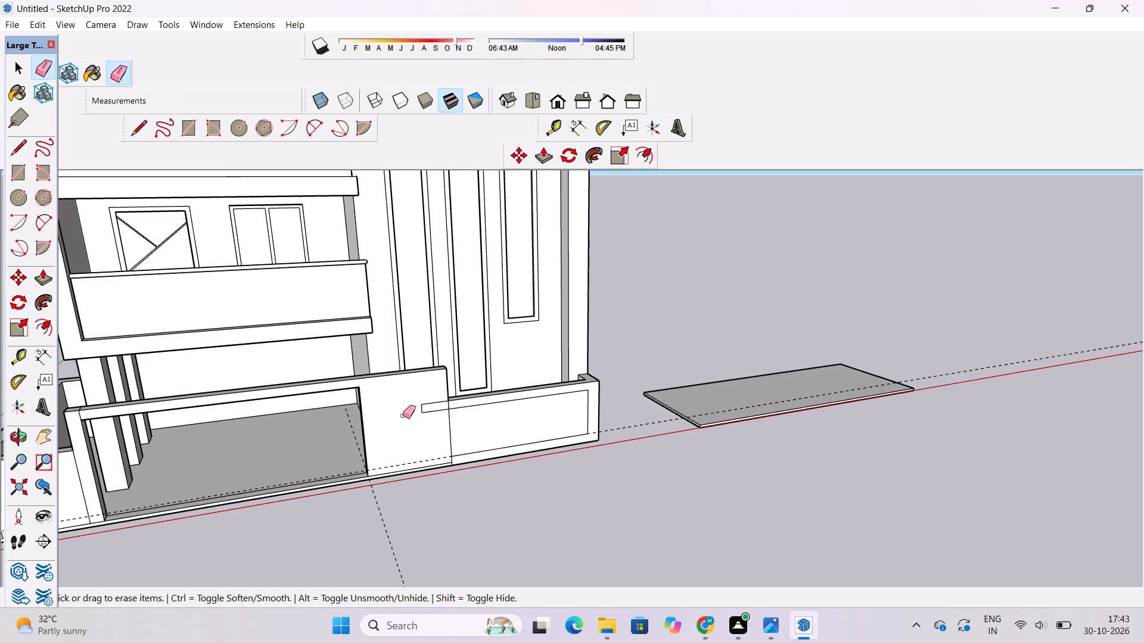
Erase the segment of the vertical seam crossing the narrow band between the raised and low wall sections.
key(o)
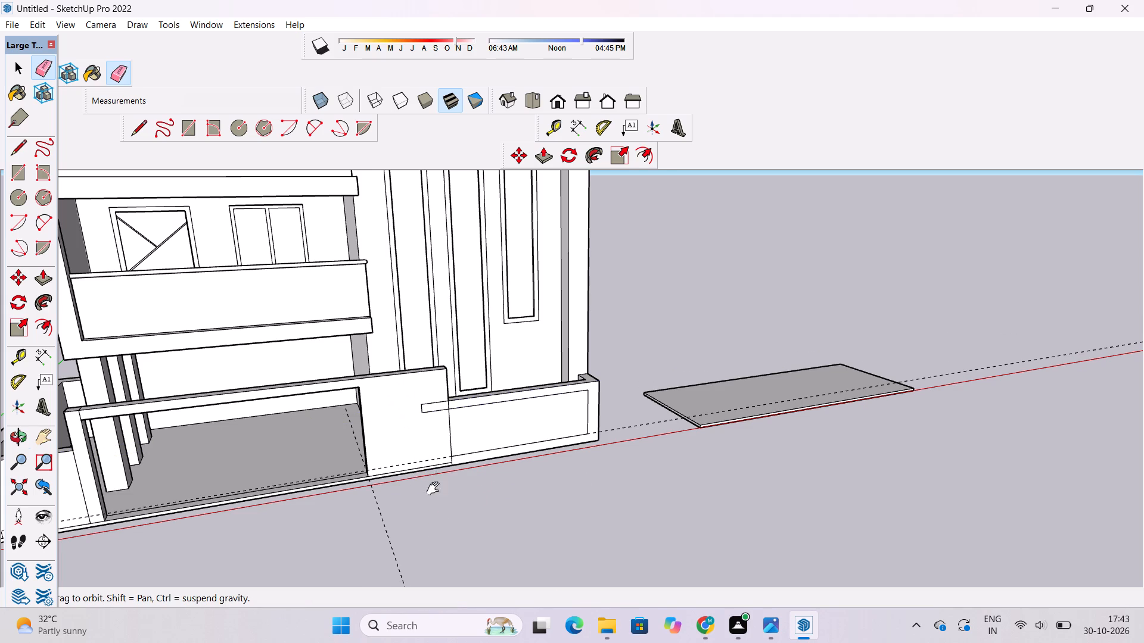
shift+drag(430, 476, 412, 434)
drag(412, 434, 424, 472)
scroll(421, 370, up, 9)
shift+drag(456, 438, 459, 450)
shift+scroll(433, 385, up, 9)
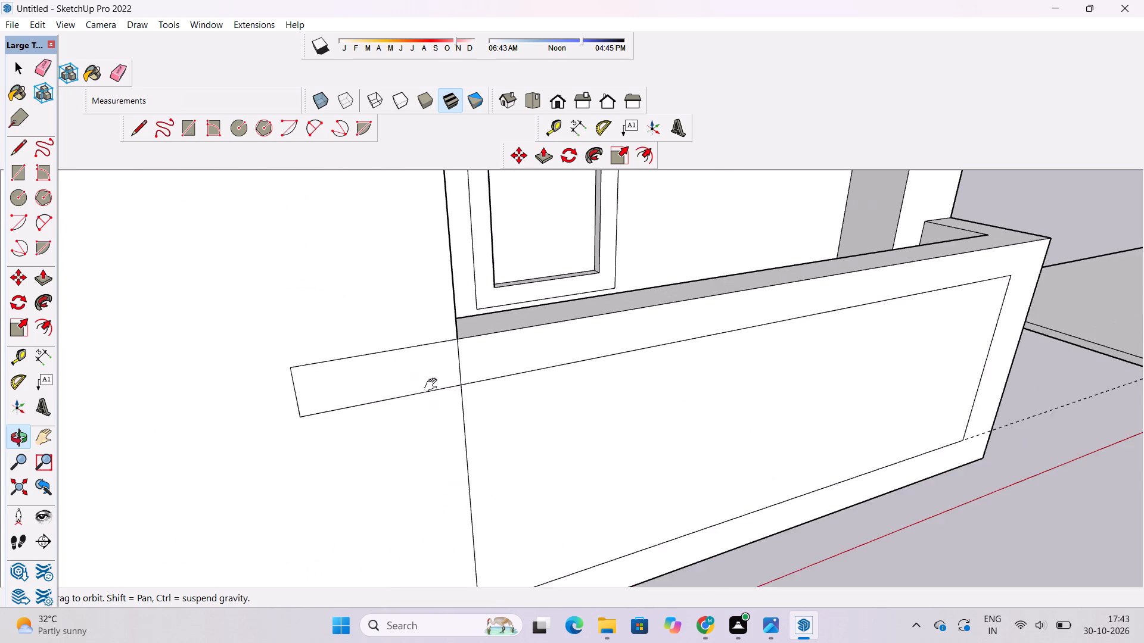
shift+drag(437, 385, 424, 405)
drag(449, 409, 425, 409)
key(e)
drag(441, 382, 430, 382)
click(425, 382)
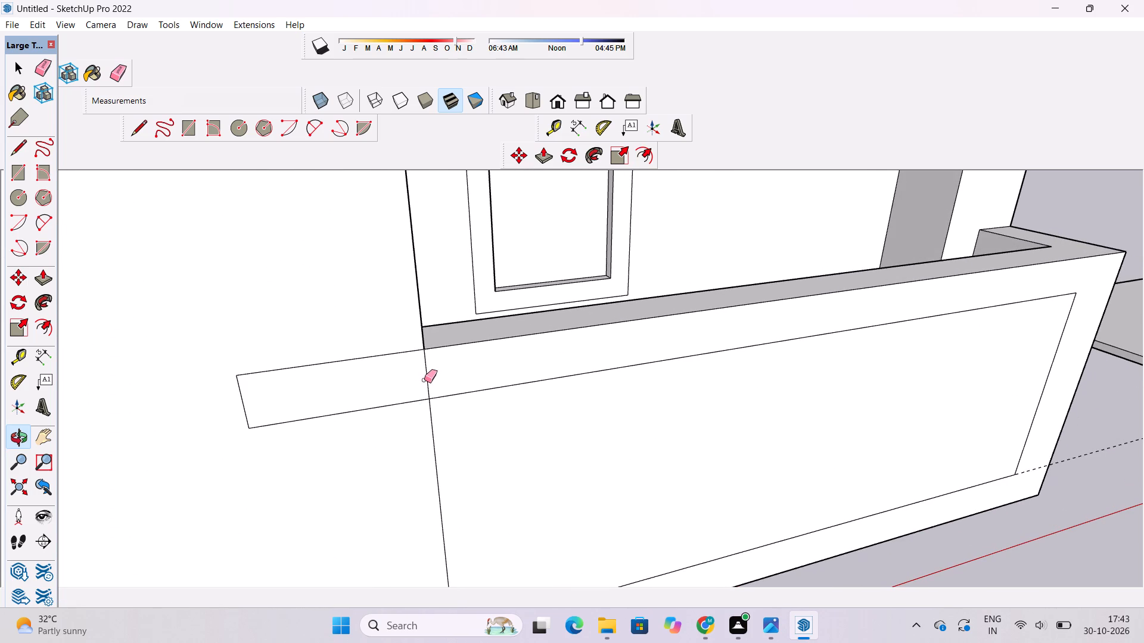
click(427, 376)
Erase the remaining horizontal guide along the base of the front wall.
scroll(427, 376, down, 10)
key(o)
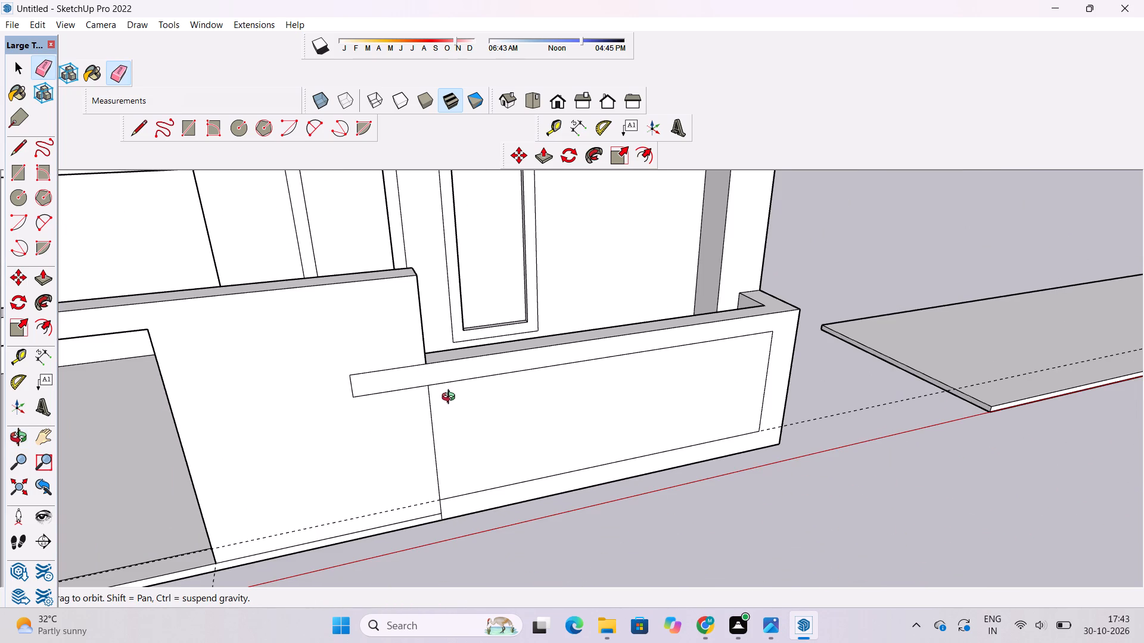
shift+drag(455, 414, 437, 343)
shift+scroll(436, 336, down, 5)
shift+drag(382, 392, 461, 400)
shift+drag(461, 401, 438, 402)
key(e)
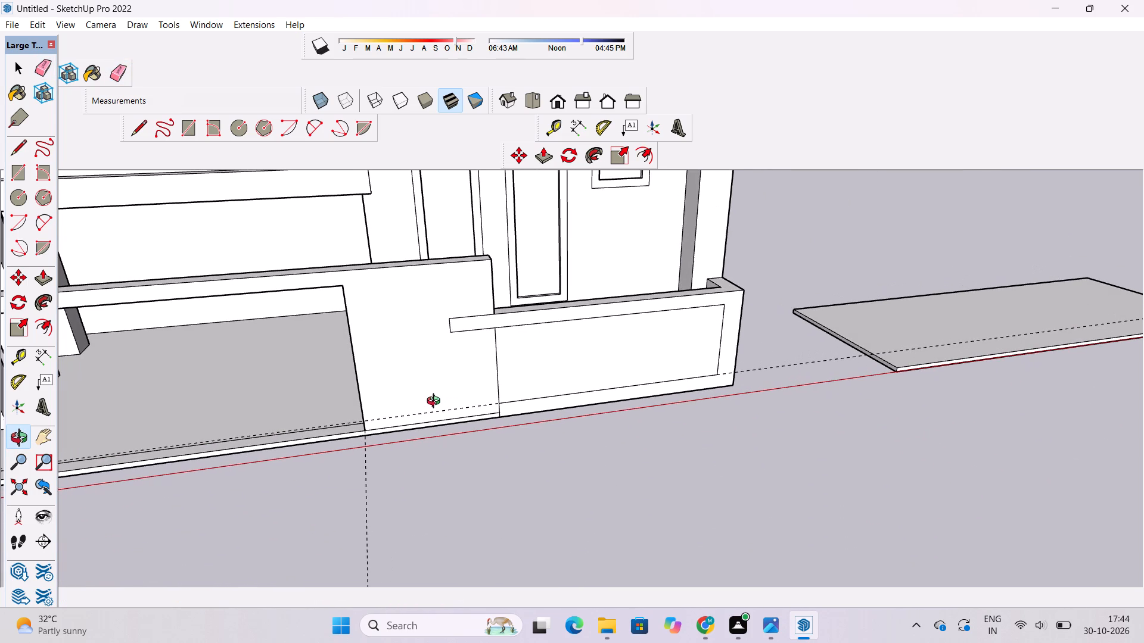
drag(436, 404, 438, 410)
click(438, 410)
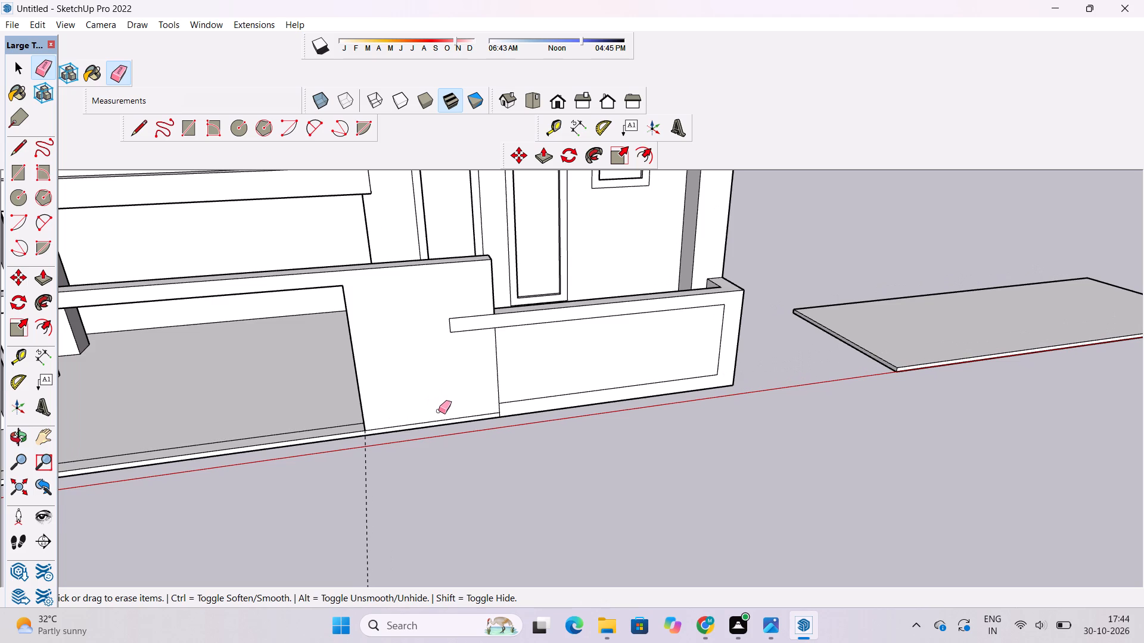
Erase the short horizontal edge along the base of the low wall's outer end face.
scroll(439, 404, up, 1)
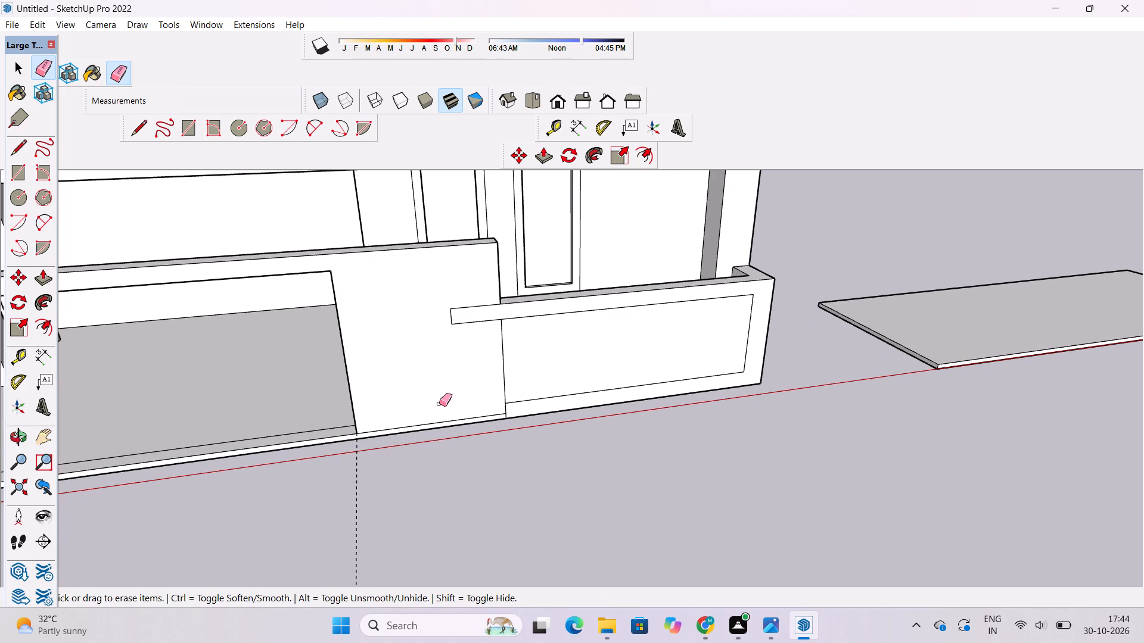
scroll(439, 404, up, 1)
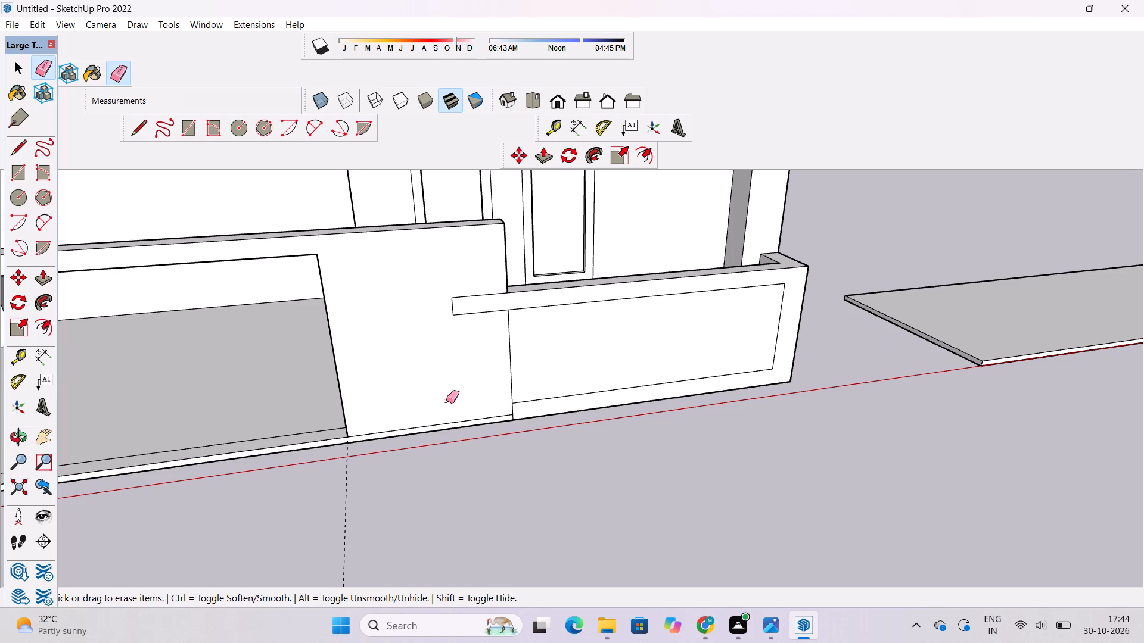
key(o)
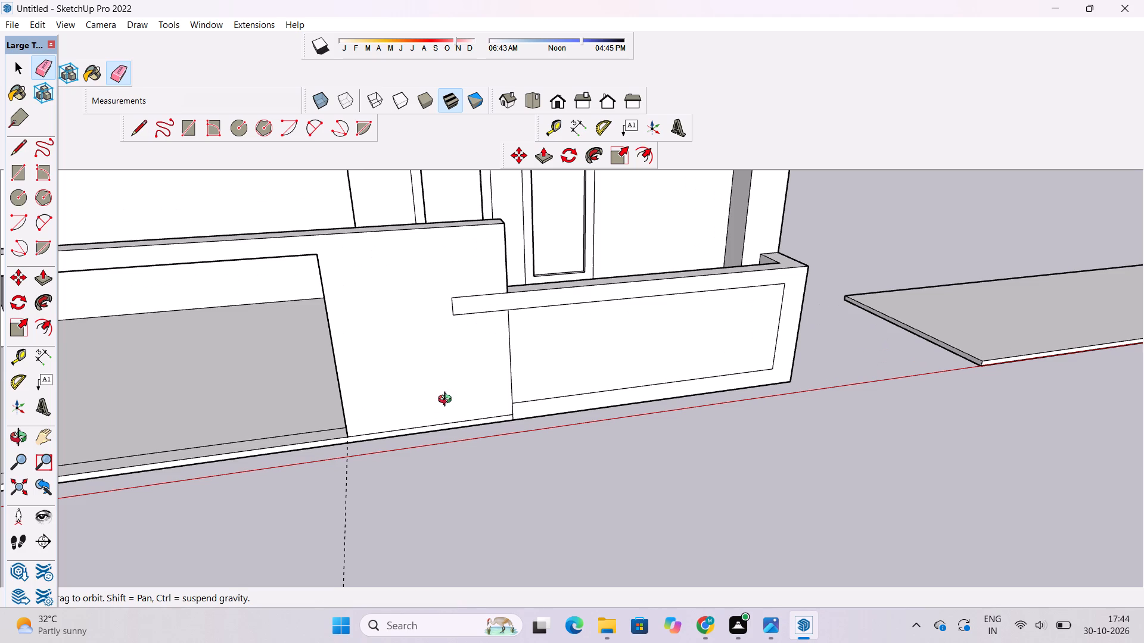
shift+drag(444, 432, 455, 374)
shift+scroll(457, 364, down, 6)
shift+drag(461, 364, 467, 376)
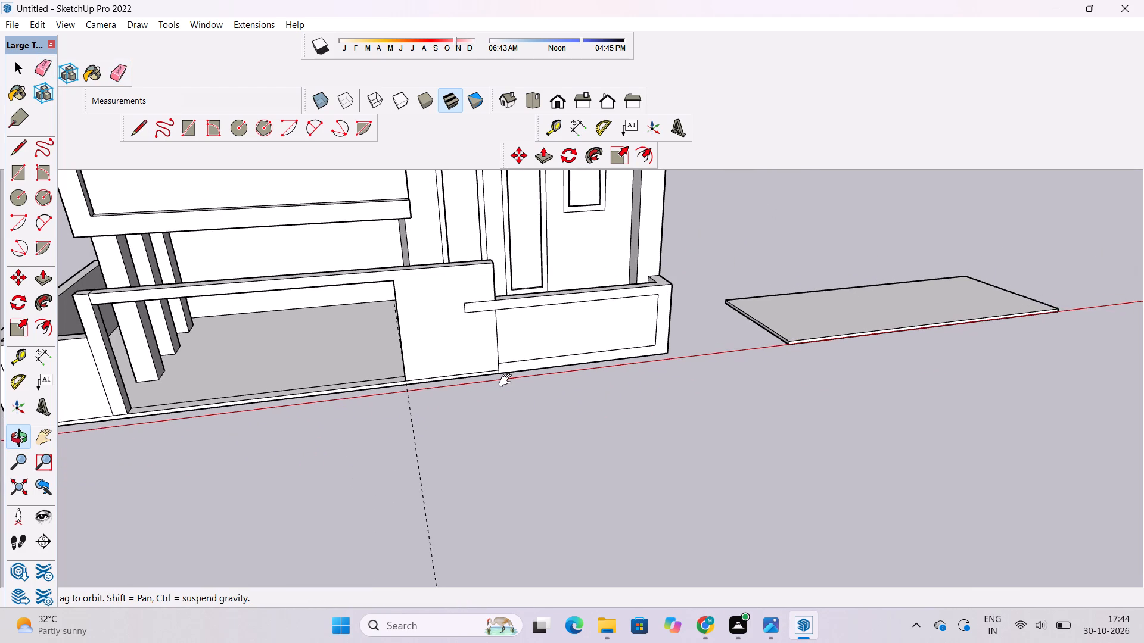
shift+scroll(550, 386, down, 3)
shift+drag(608, 429, 369, 450)
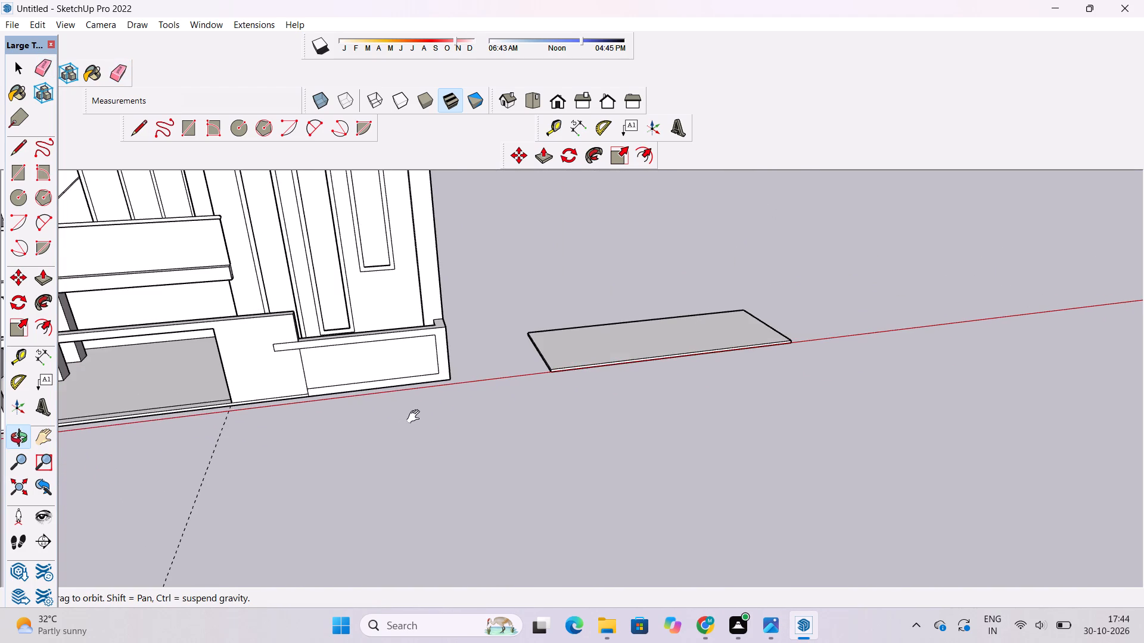
shift+drag(415, 411, 507, 416)
drag(627, 434, 343, 467)
scroll(511, 374, up, 4)
shift+drag(602, 395, 573, 451)
drag(572, 458, 572, 451)
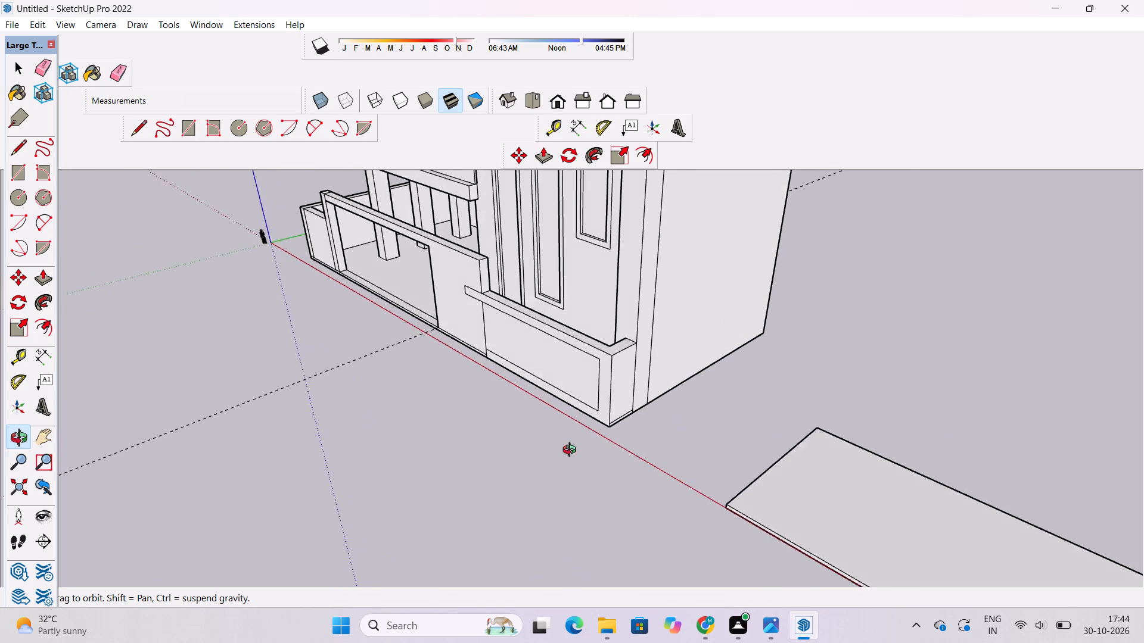
drag(572, 451, 566, 401)
scroll(586, 373, up, 3)
shift+drag(604, 380, 602, 388)
shift+scroll(596, 374, up, 4)
shift+drag(589, 379, 559, 422)
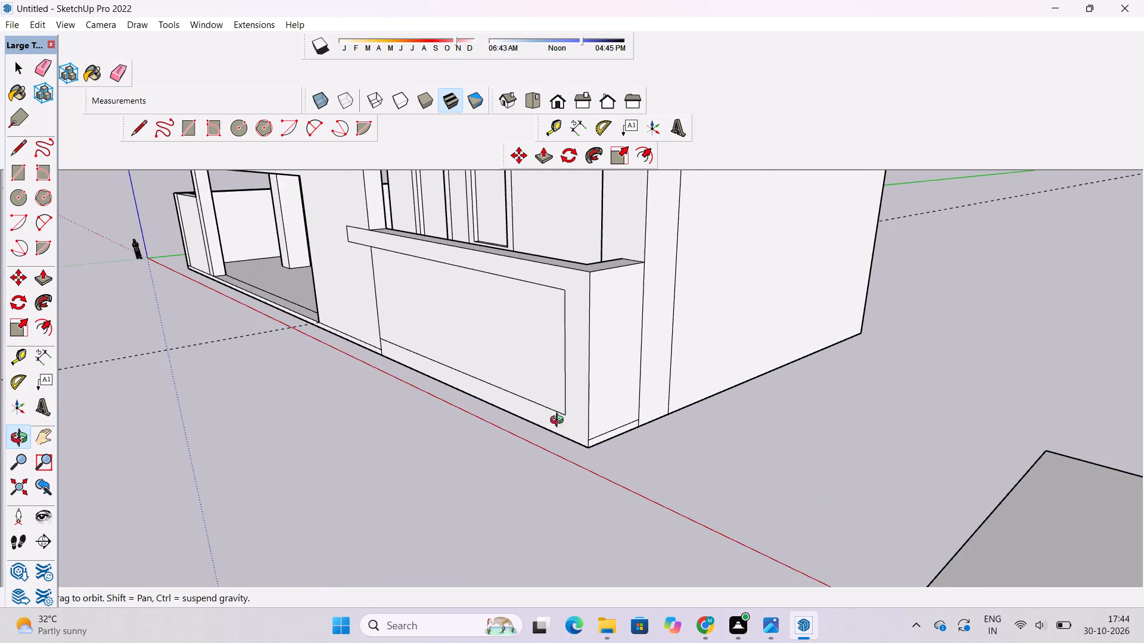
drag(559, 427, 565, 445)
key(e)
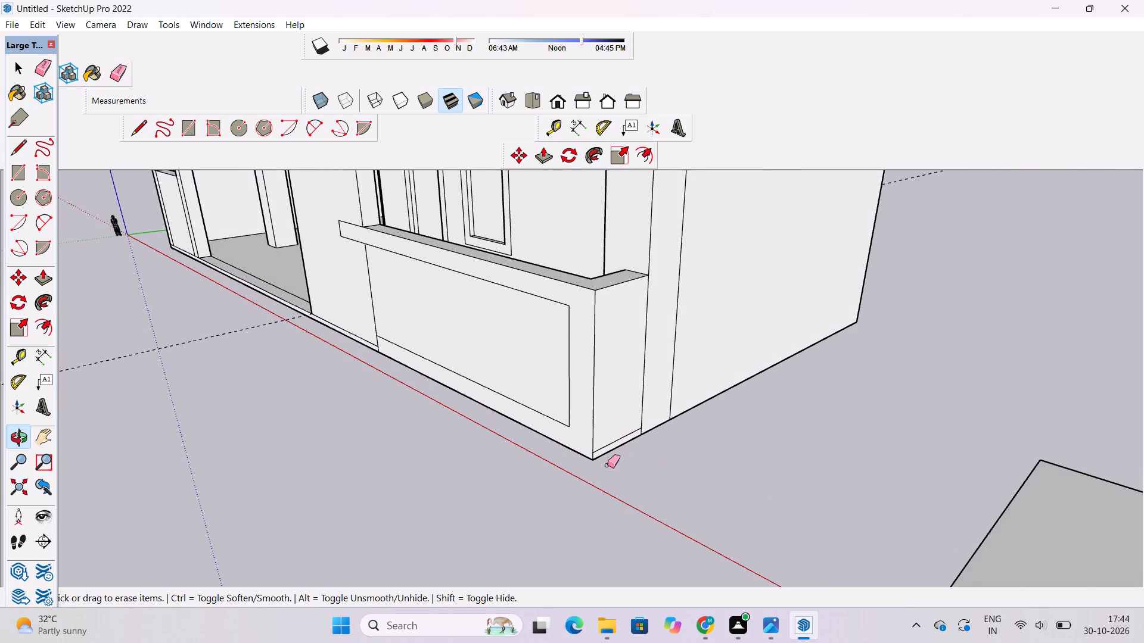
scroll(605, 468, up, 6)
click(611, 430)
scroll(612, 430, down, 2)
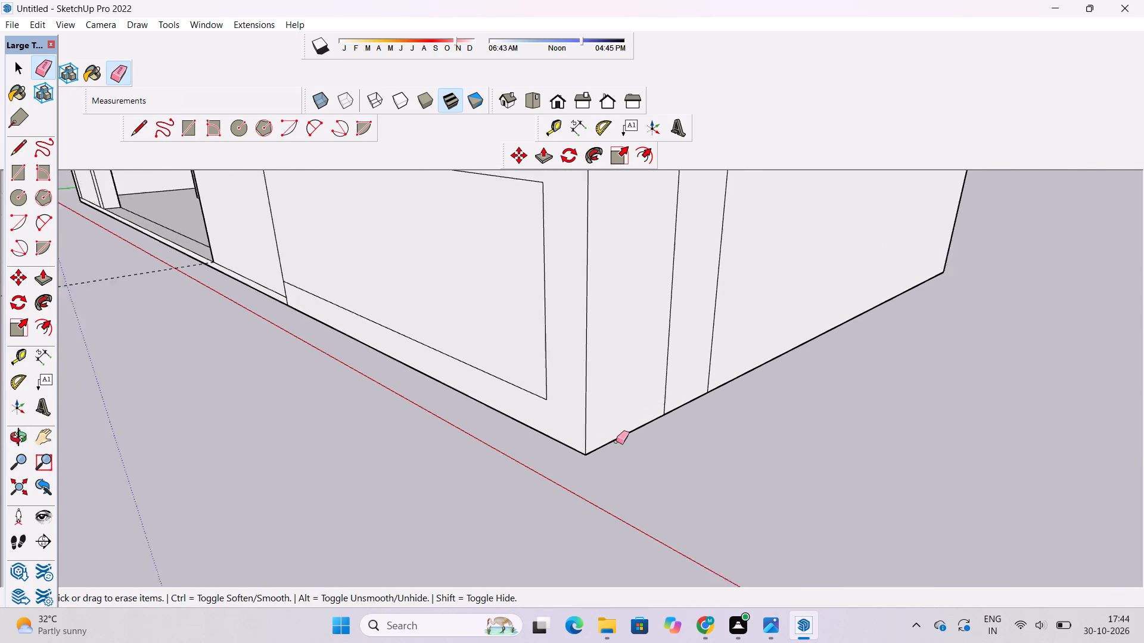
Push/Pull the frame-shaped outline on the front of the low wall outward by 1.5'.
scroll(616, 441, down, 9)
key(p)
scroll(583, 341, down, 4)
scroll(598, 401, up, 5)
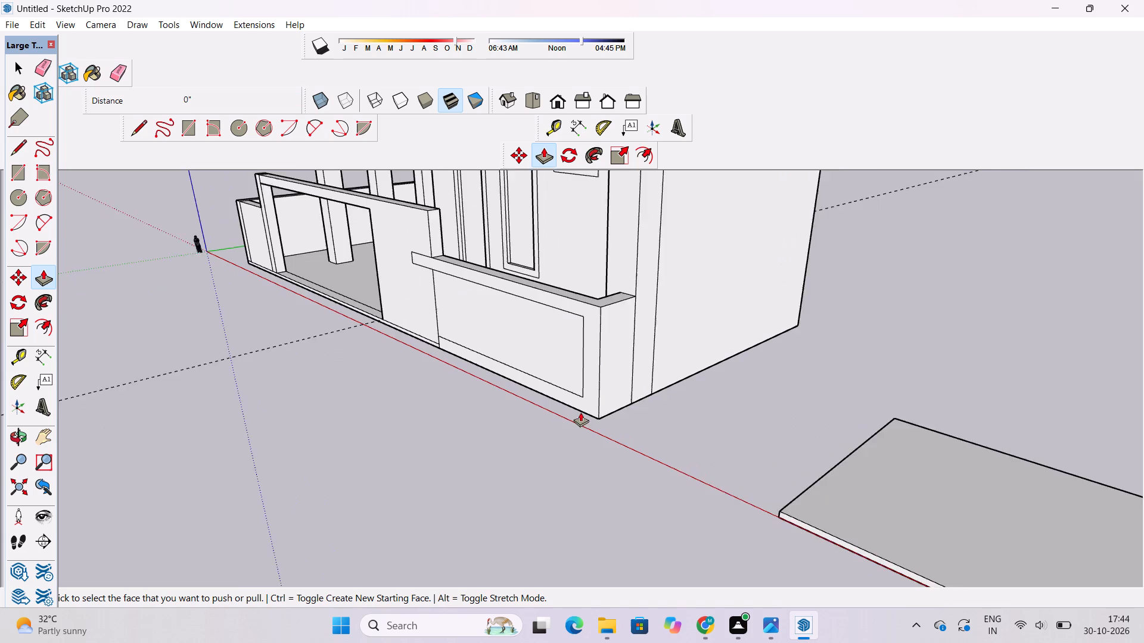
scroll(580, 412, up, 2)
click(590, 404)
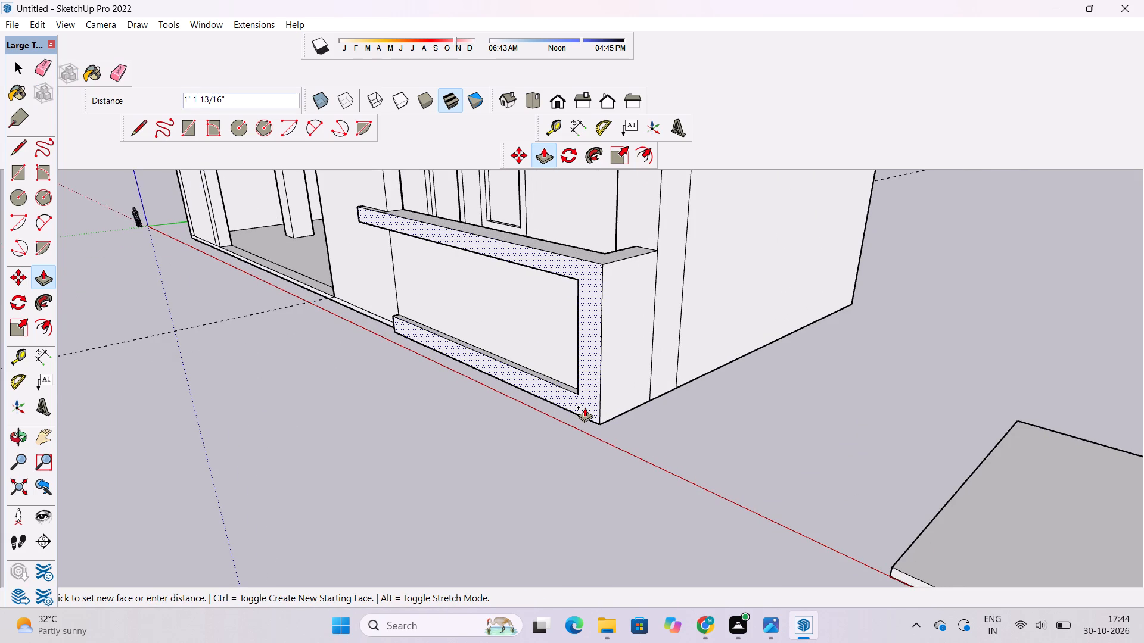
key(1)
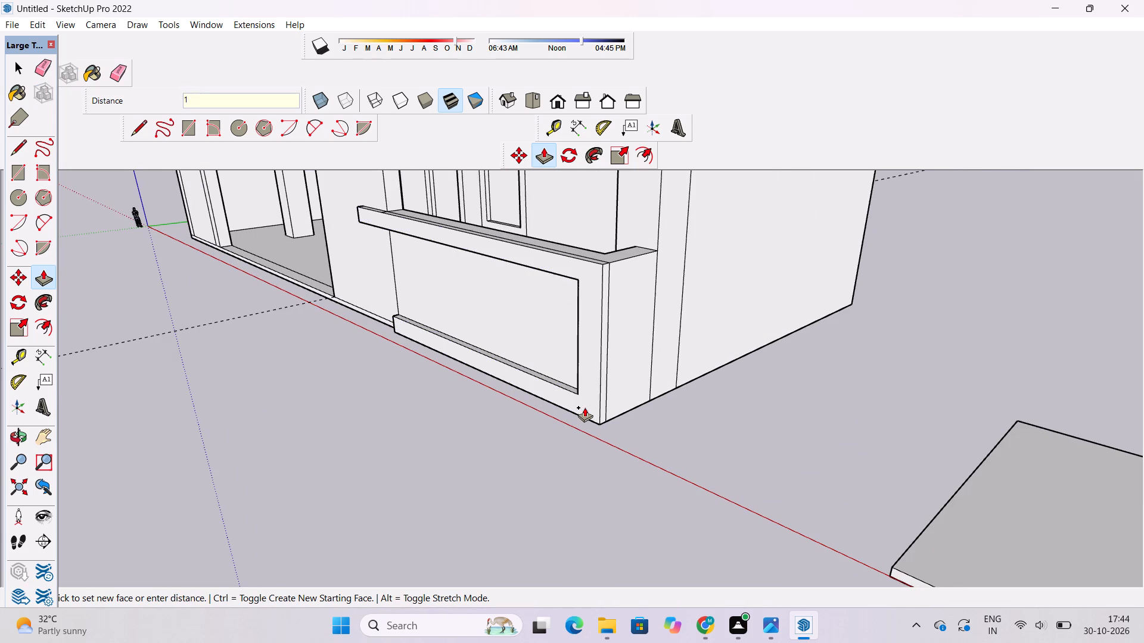
key(period)
text(5')
key(Return)
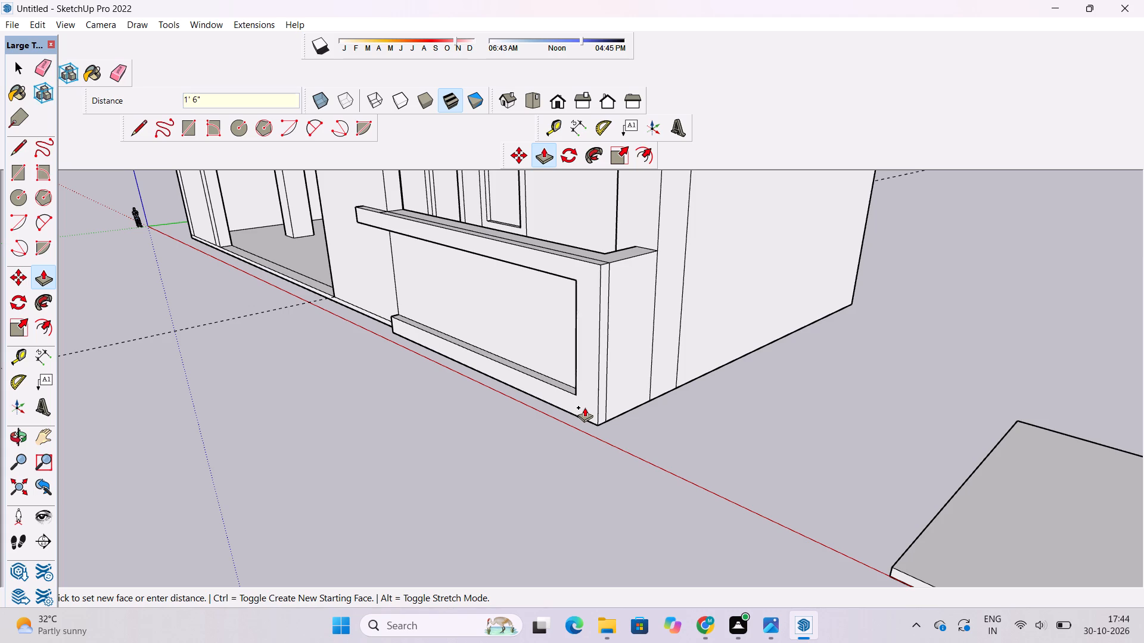
Erase the short seam edge across the top of the projecting upper band where the raised and low walls meet.
key(o)
drag(498, 298, 524, 418)
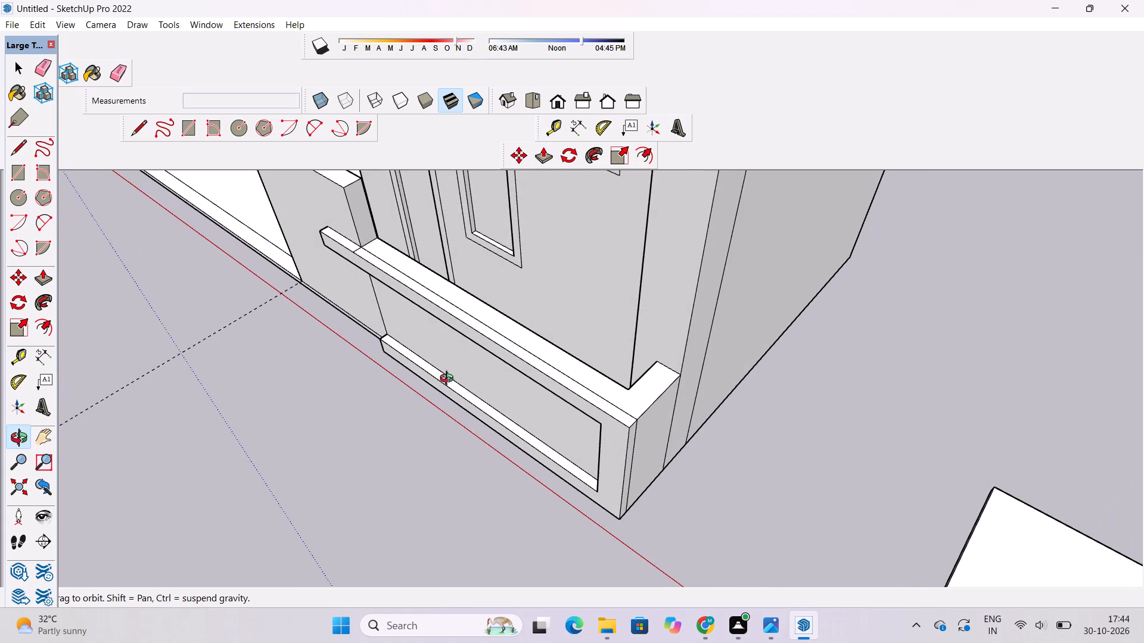
shift+drag(374, 330, 394, 348)
drag(523, 374, 669, 363)
scroll(291, 347, up, 5)
shift+drag(296, 350, 369, 360)
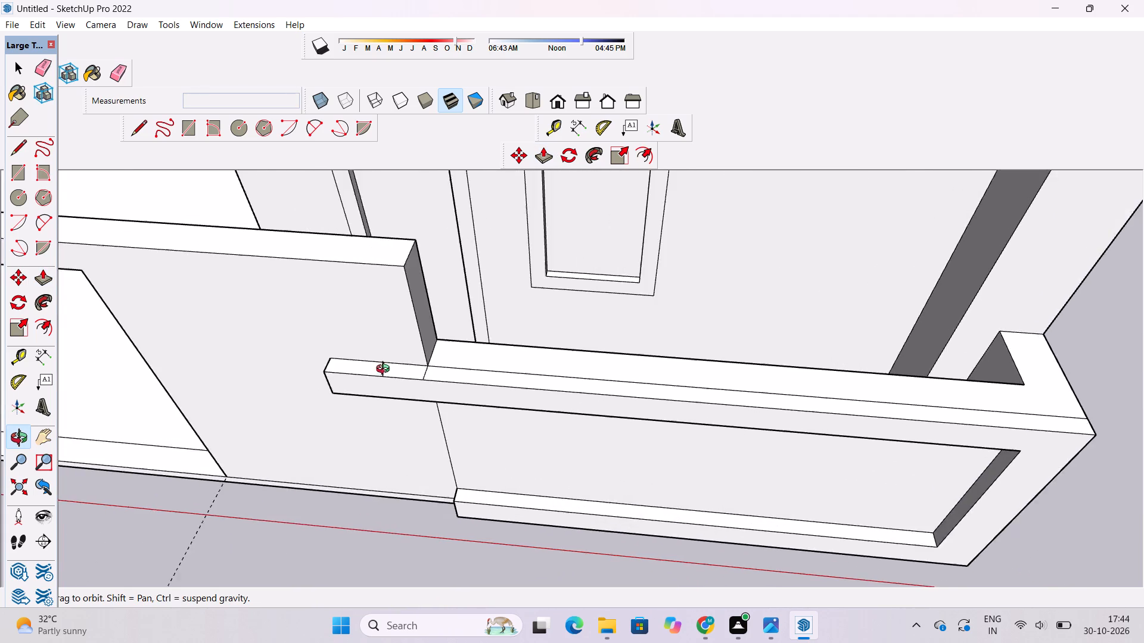
drag(402, 386, 458, 369)
shift+drag(465, 376, 477, 385)
shift+drag(445, 401, 478, 437)
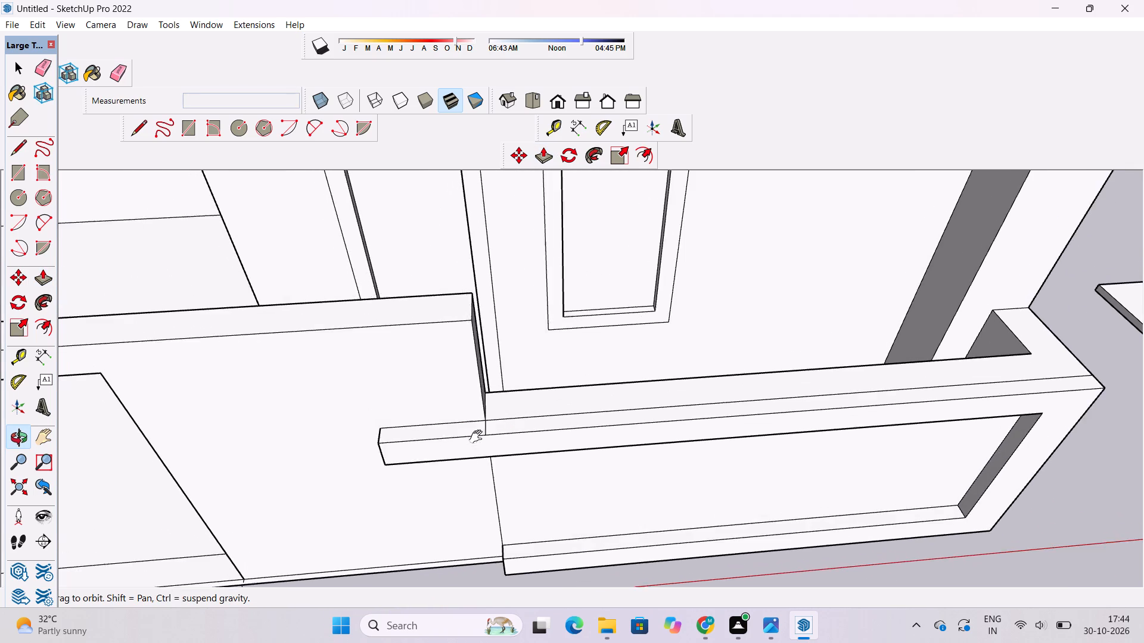
shift+drag(478, 437, 479, 438)
drag(481, 439, 515, 438)
key(e)
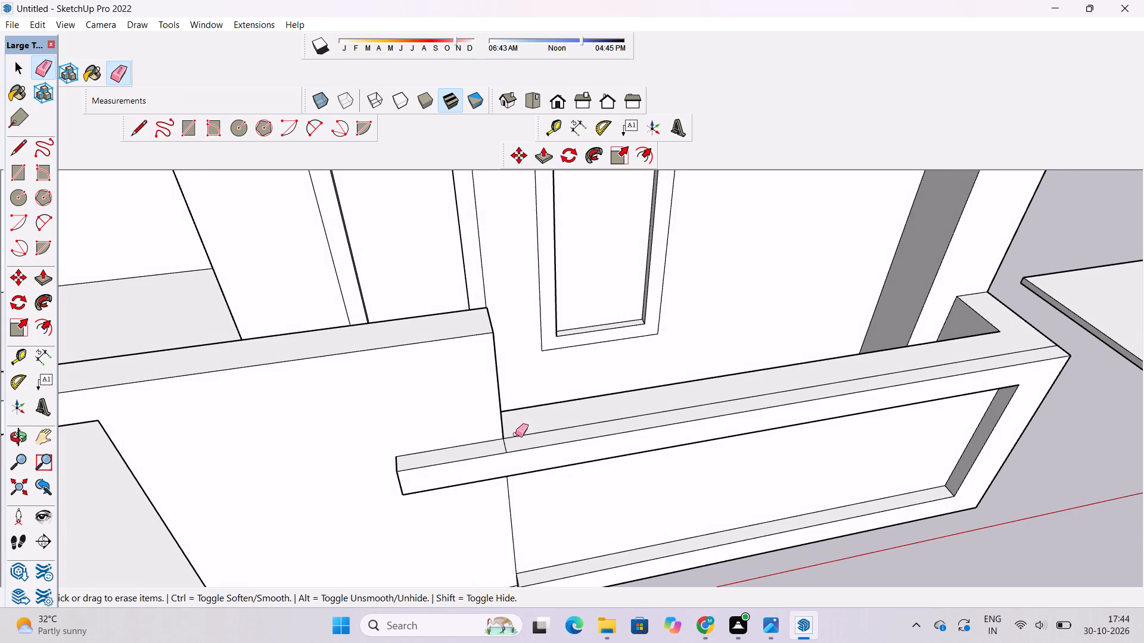
scroll(498, 469, up, 9)
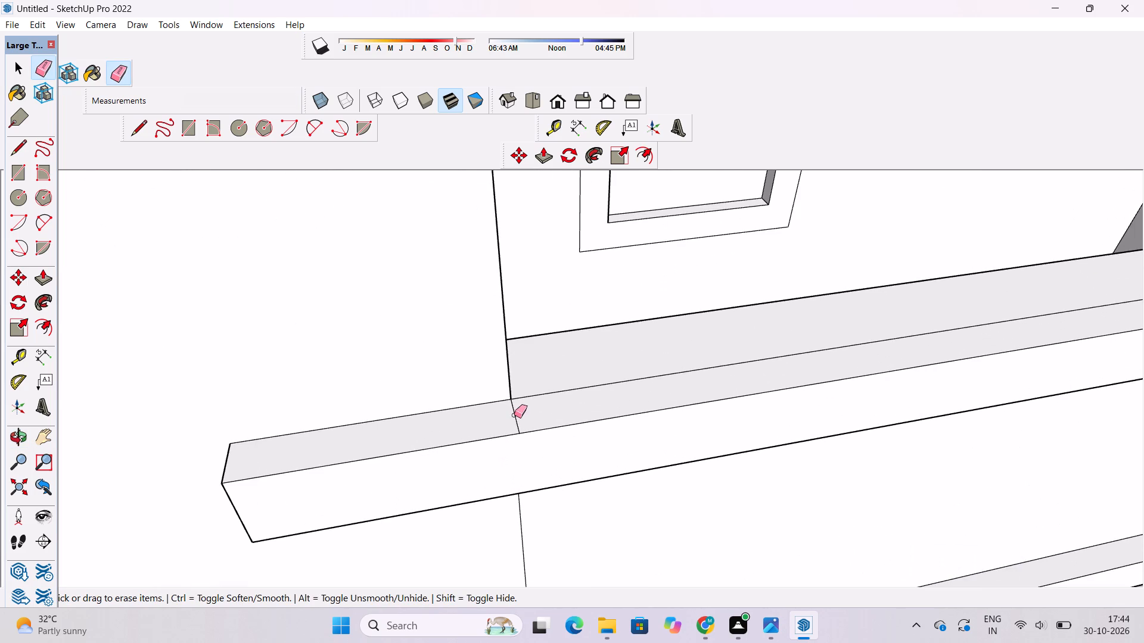
drag(515, 414, 515, 424)
scroll(515, 426, down, 10)
Erase the short seam edge across the underside of the projecting upper band.
key(o)
drag(519, 445, 523, 283)
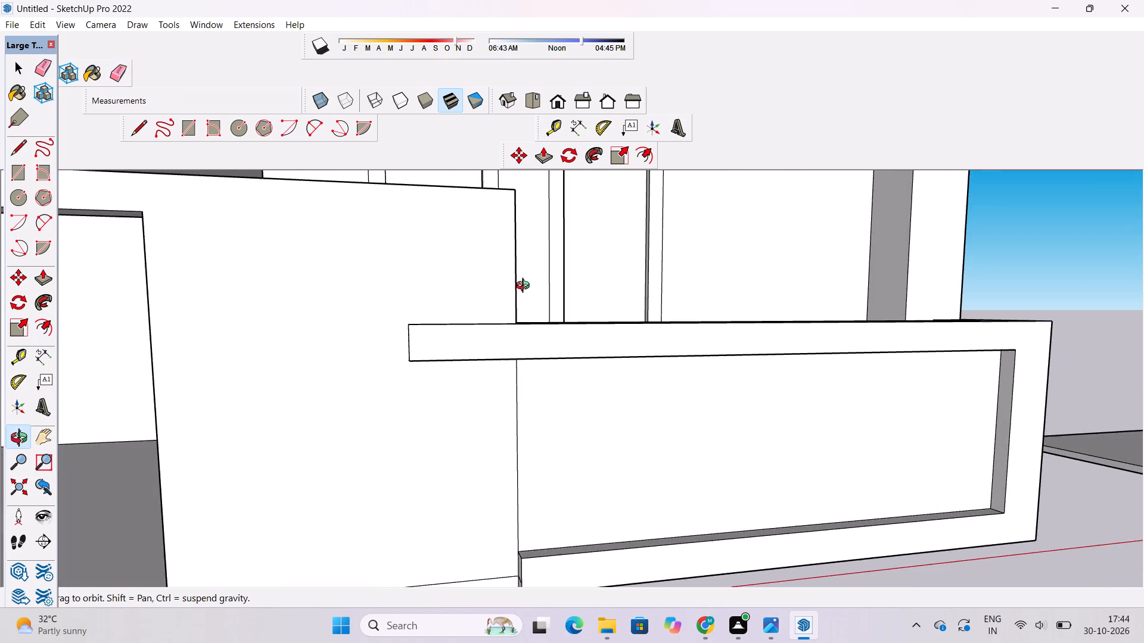
shift+drag(531, 362, 531, 433)
drag(526, 460, 523, 327)
scroll(523, 321, up, 11)
shift+drag(515, 368, 514, 404)
drag(511, 413, 510, 414)
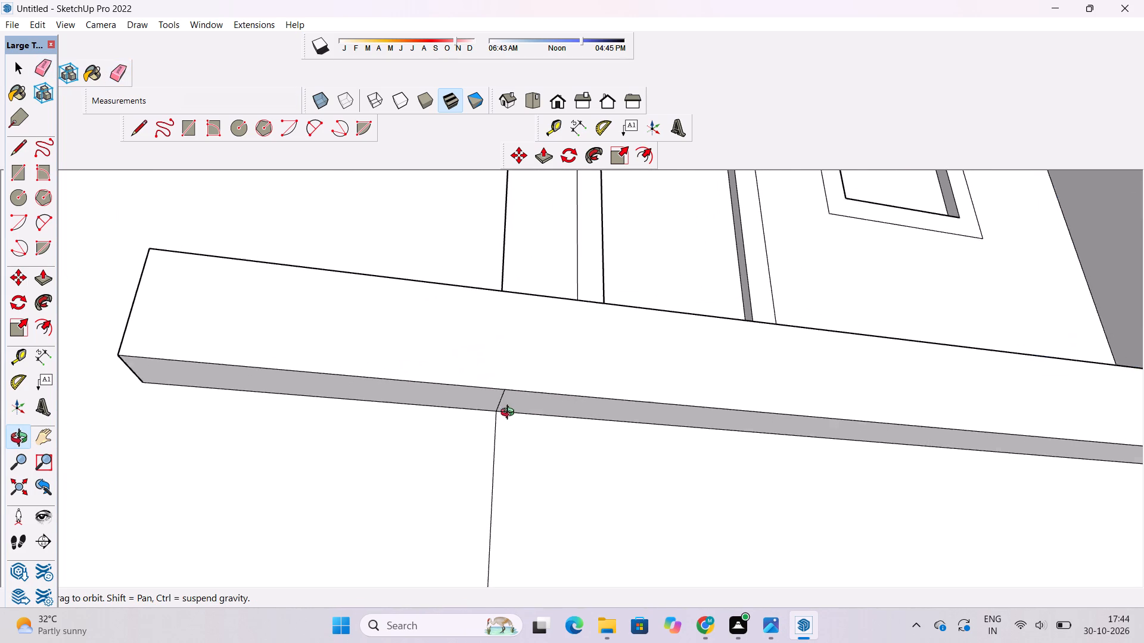
drag(510, 414, 510, 379)
key(e)
scroll(505, 404, up, 4)
click(501, 370)
scroll(492, 374, down, 10)
Erase the short horizontal edge on the end face of the projecting lower band beside the raised wall.
key(o)
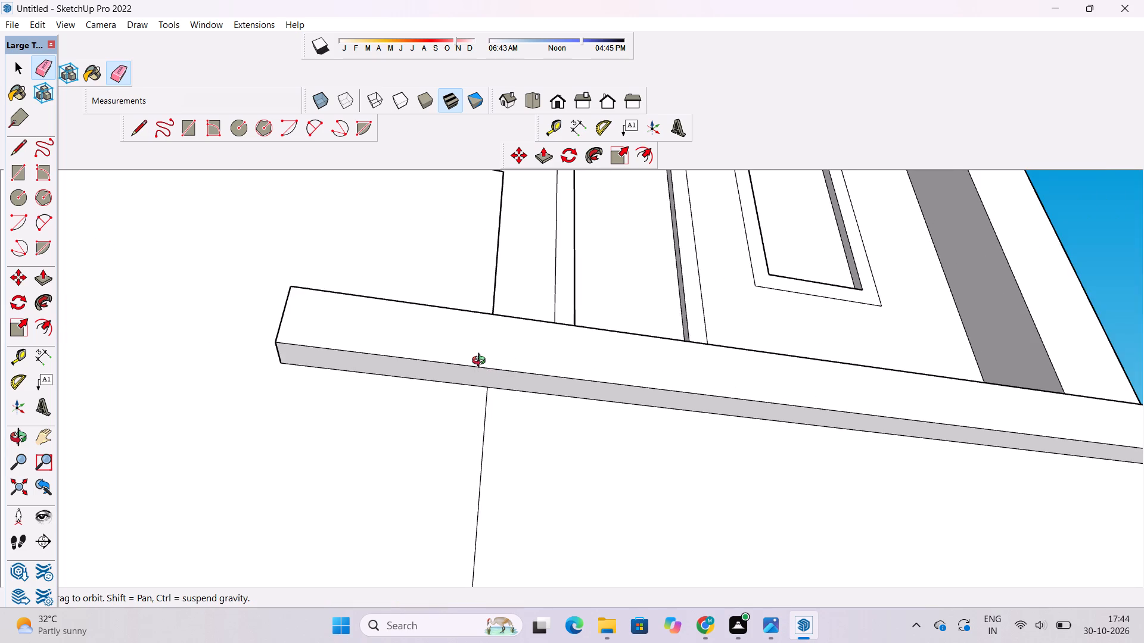
drag(473, 376, 464, 426)
scroll(465, 419, down, 6)
shift+drag(539, 460, 382, 364)
shift+scroll(366, 352, down, 4)
drag(366, 373, 362, 474)
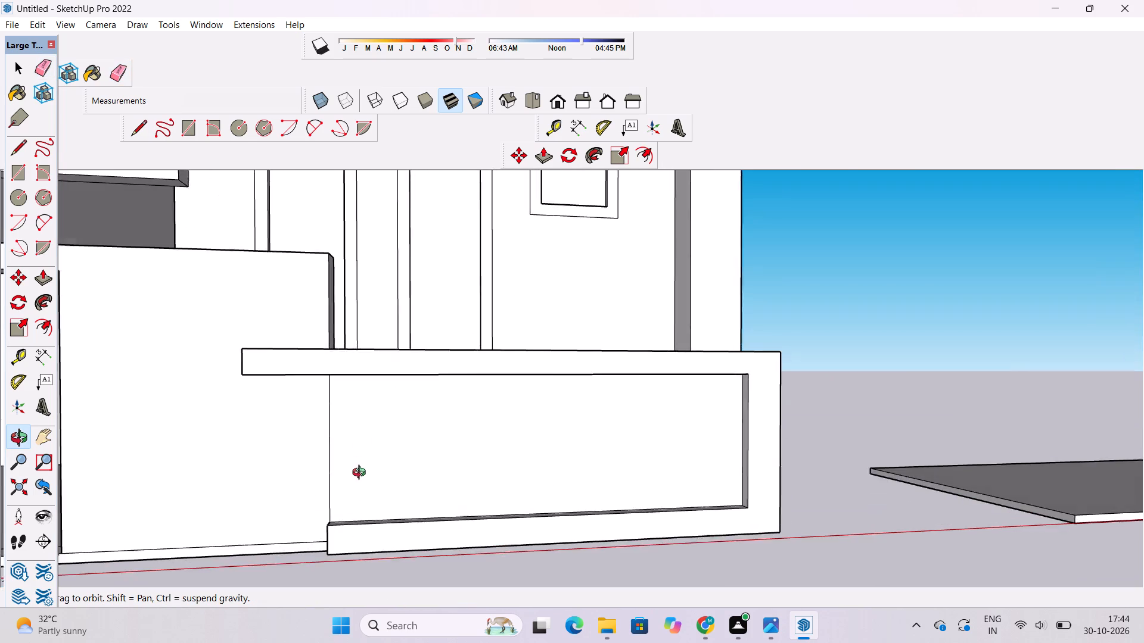
drag(362, 474, 362, 470)
drag(325, 544, 363, 406)
scroll(383, 370, down, 5)
drag(384, 399, 390, 507)
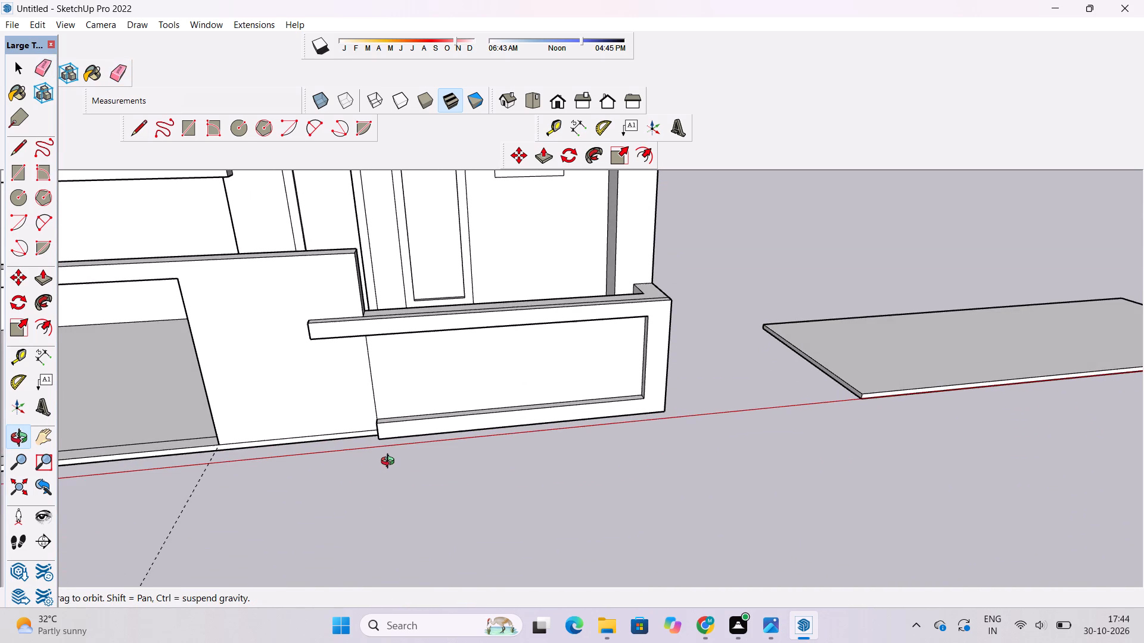
shift+click(390, 463)
scroll(395, 459, down, 5)
drag(385, 464, 683, 348)
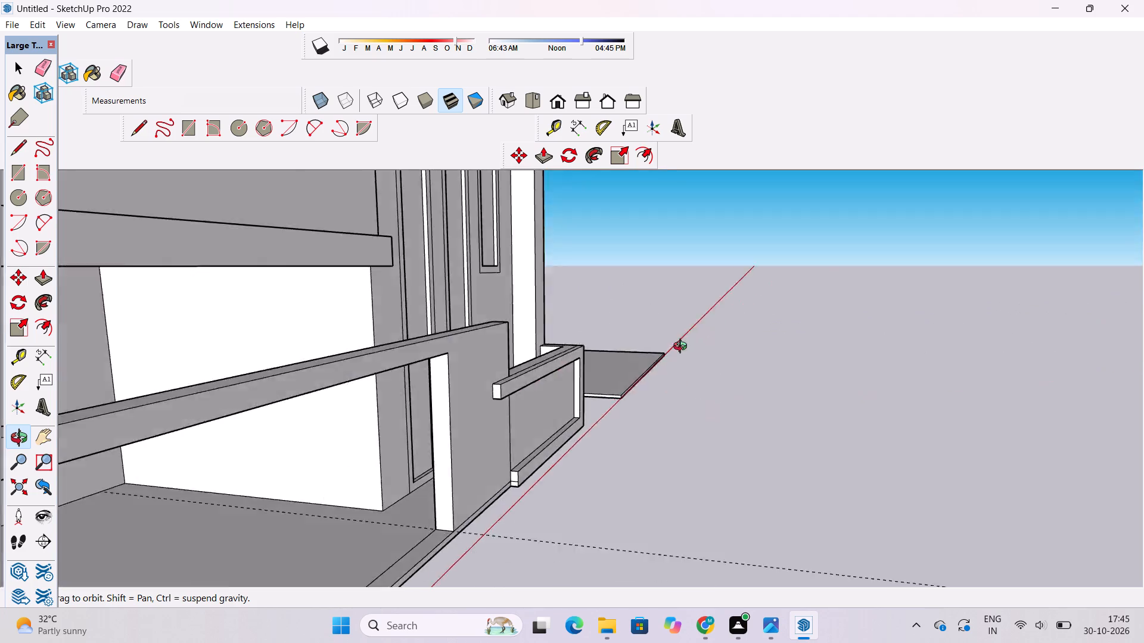
drag(683, 348, 335, 353)
shift+drag(335, 373, 404, 388)
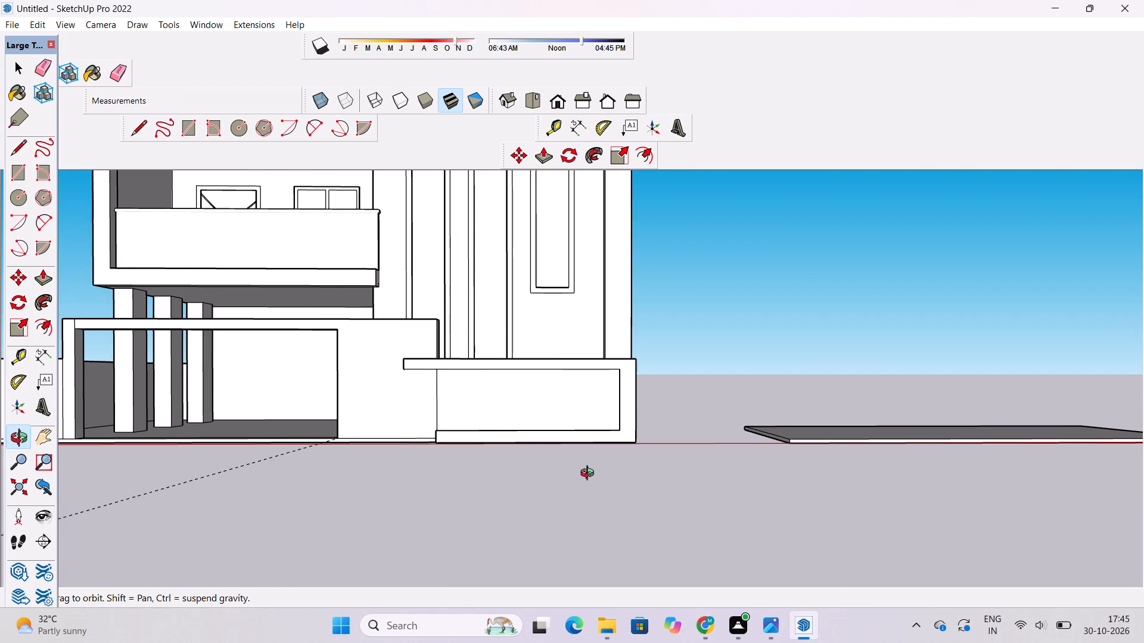
scroll(399, 454, up, 4)
drag(408, 452, 587, 517)
scroll(613, 481, up, 8)
shift+drag(552, 472, 500, 496)
drag(502, 497, 555, 504)
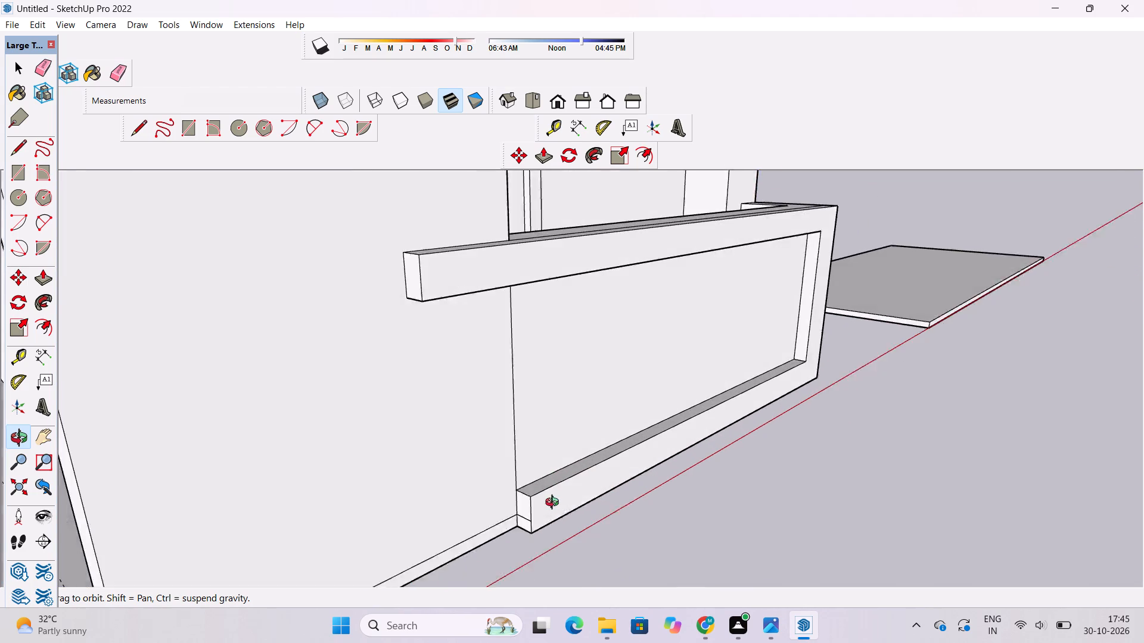
drag(555, 504, 558, 504)
key(e)
scroll(550, 526, up, 6)
drag(534, 509, 536, 524)
scroll(531, 505, down, 4)
Erase the seam edge on top of the gateway where the beam meets the corner post.
key(o)
drag(674, 514, 412, 405)
drag(409, 413, 460, 509)
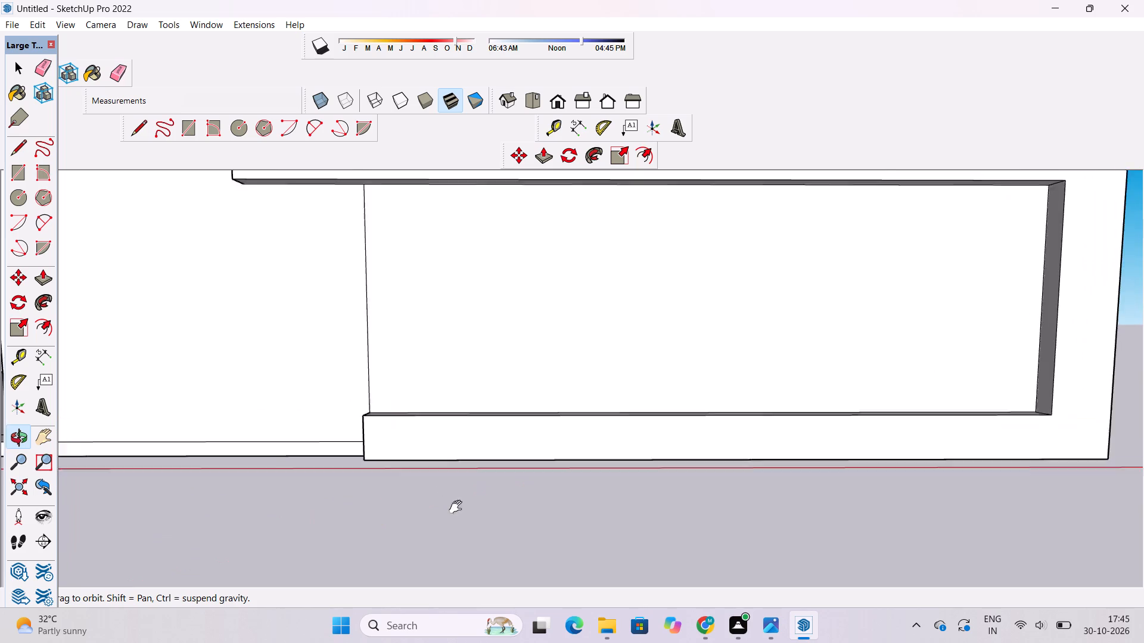
drag(465, 515, 464, 359)
drag(470, 405, 482, 479)
scroll(483, 451, down, 5)
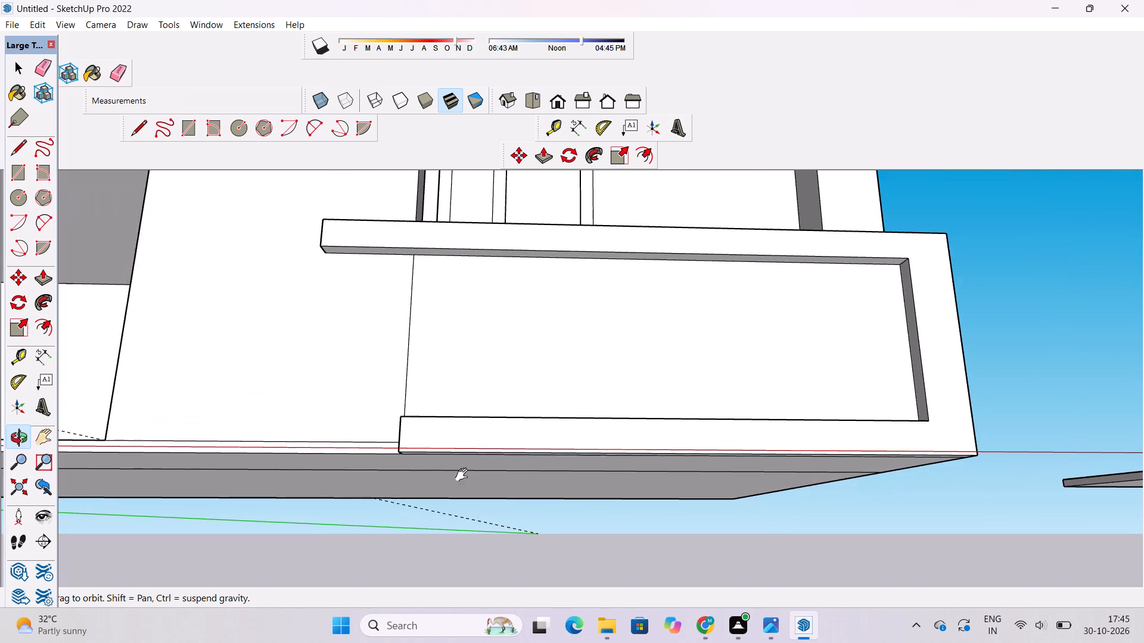
shift+drag(464, 475, 490, 457)
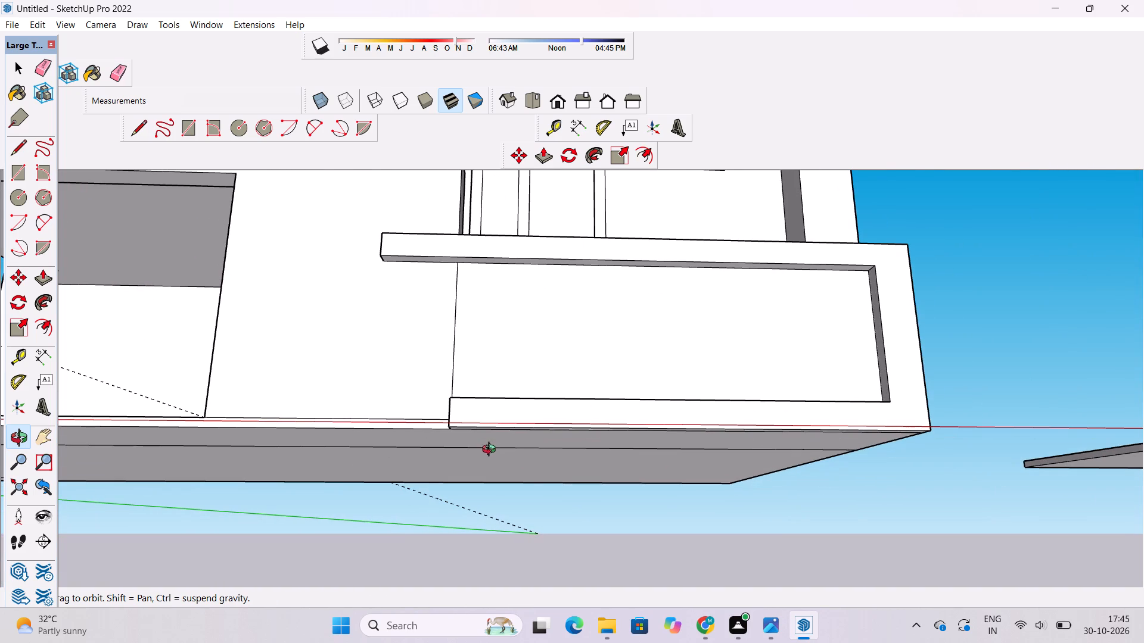
scroll(492, 445, down, 5)
drag(518, 420, 517, 450)
shift+drag(517, 454, 490, 565)
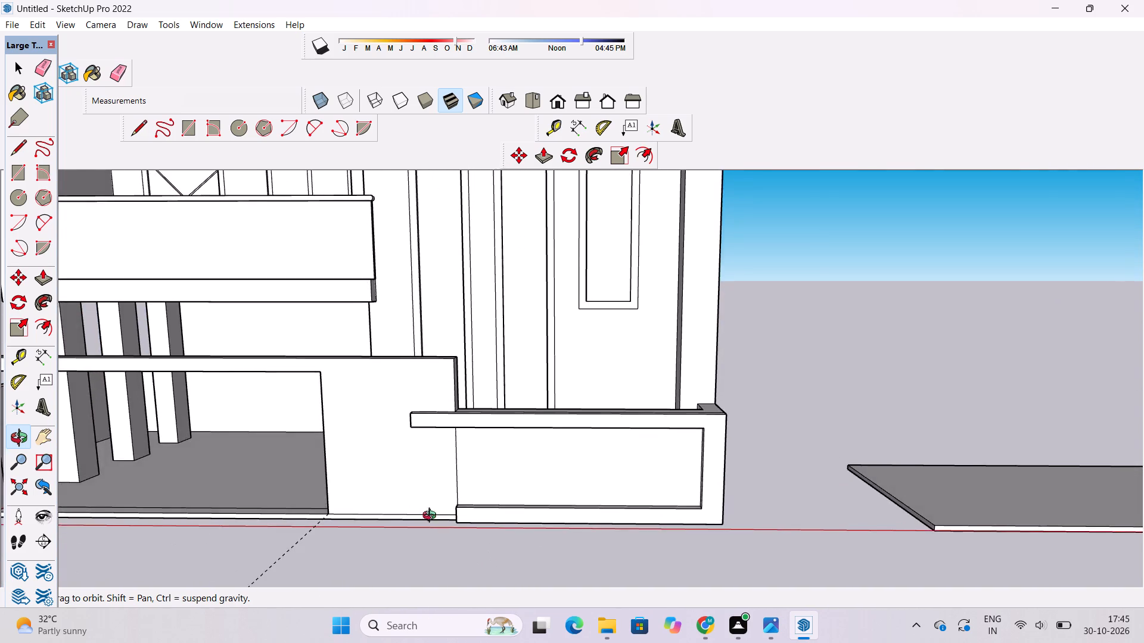
shift+drag(422, 510, 487, 486)
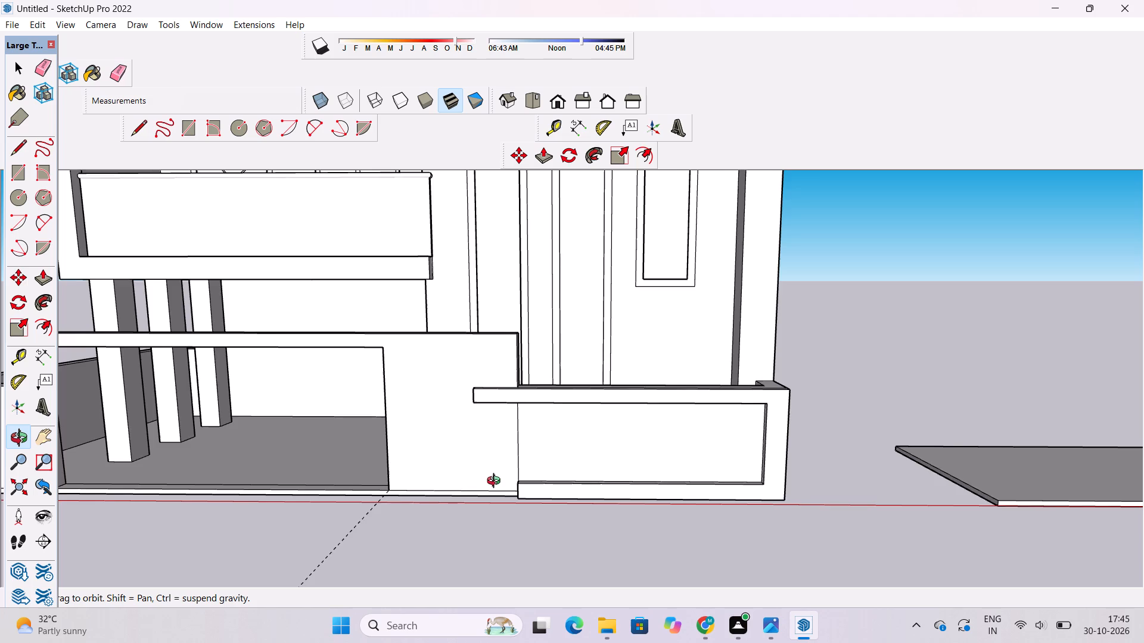
shift+drag(496, 482, 515, 461)
drag(515, 461, 510, 505)
shift+drag(453, 482, 705, 482)
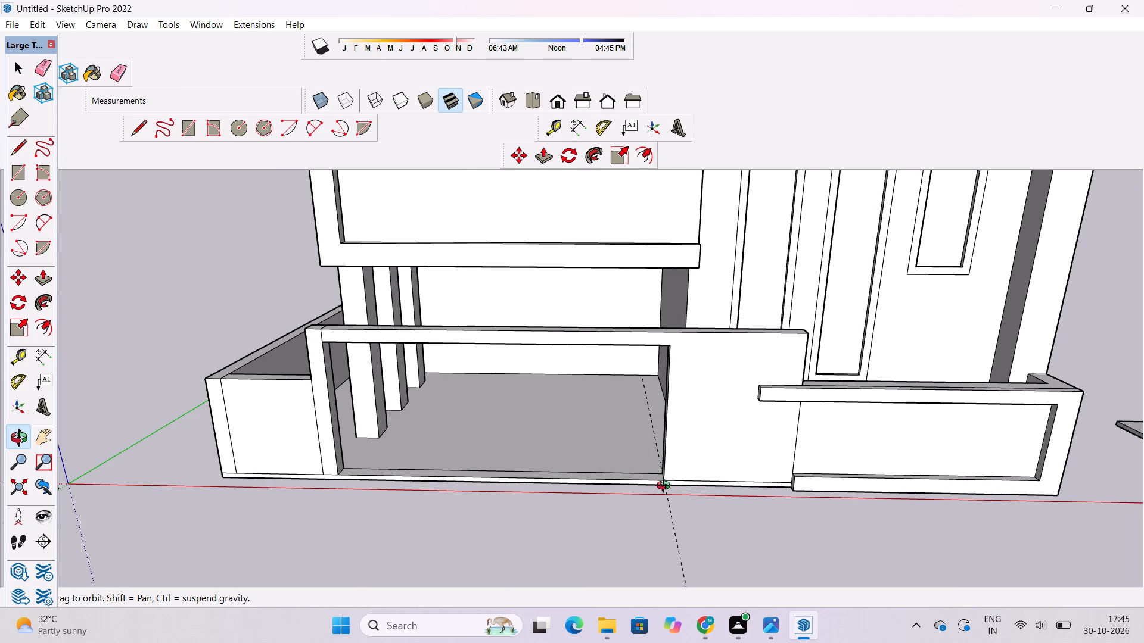
shift+drag(650, 486, 633, 492)
click(633, 492)
shift+drag(485, 429, 632, 436)
drag(633, 448, 618, 504)
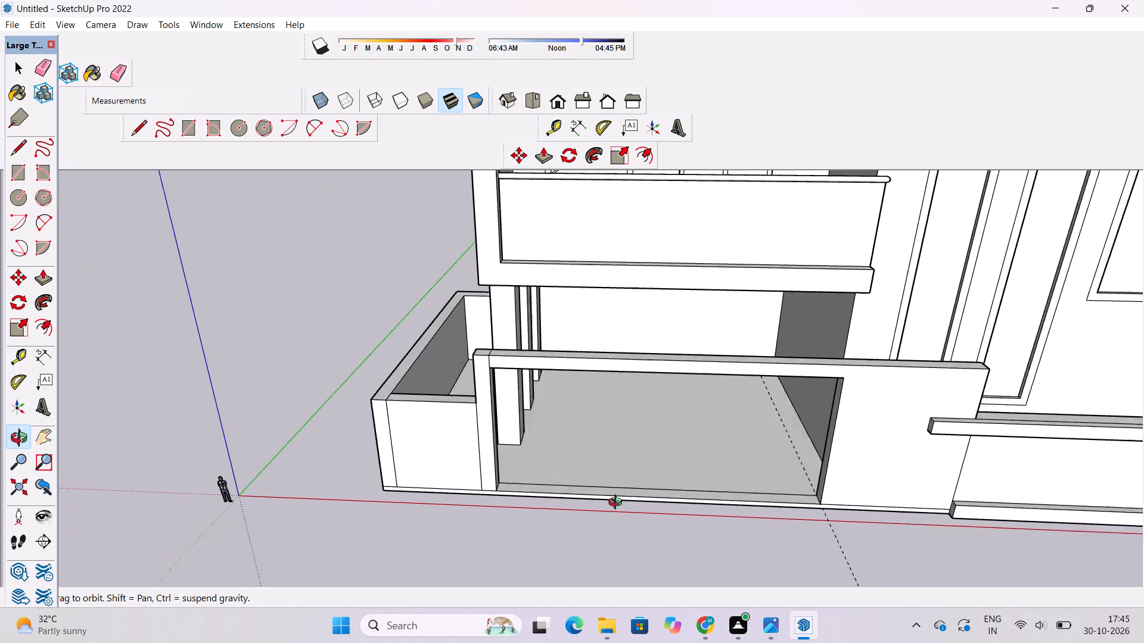
drag(618, 504, 602, 535)
scroll(478, 377, up, 9)
drag(508, 379, 509, 385)
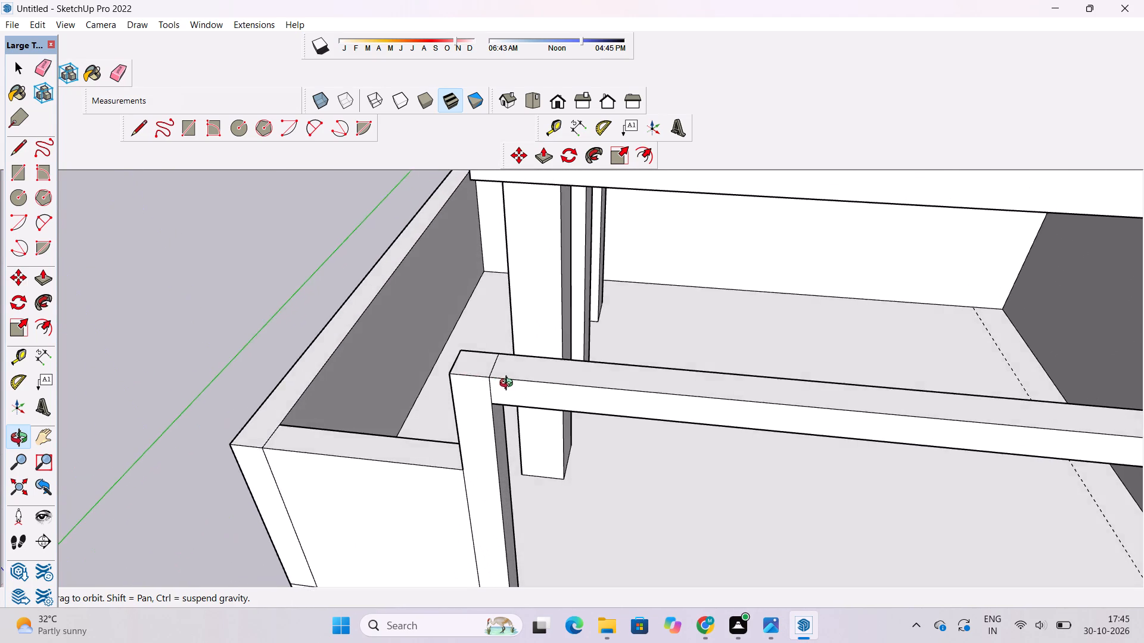
drag(509, 385, 509, 429)
key(e)
click(492, 407)
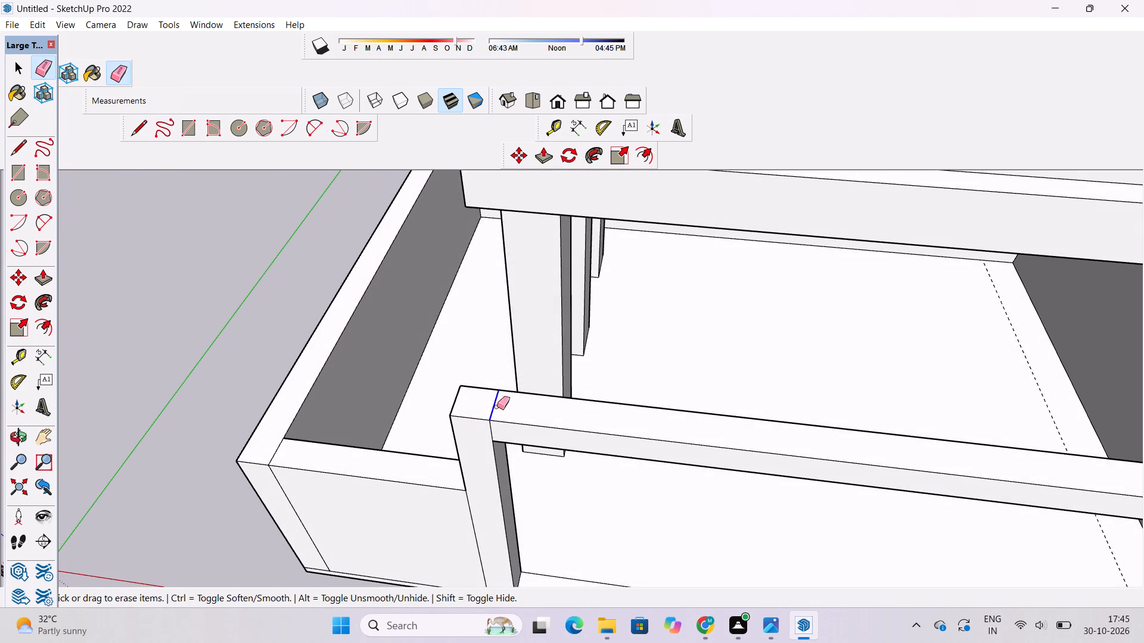
Erase the short seam edge on the gateway's front face where the beam meets the corner post.
click(496, 429)
click(492, 429)
Erase the vertical seam edges on the inner face of the gateway's corner post, beside the opening.
click(19, 434)
drag(319, 419, 502, 455)
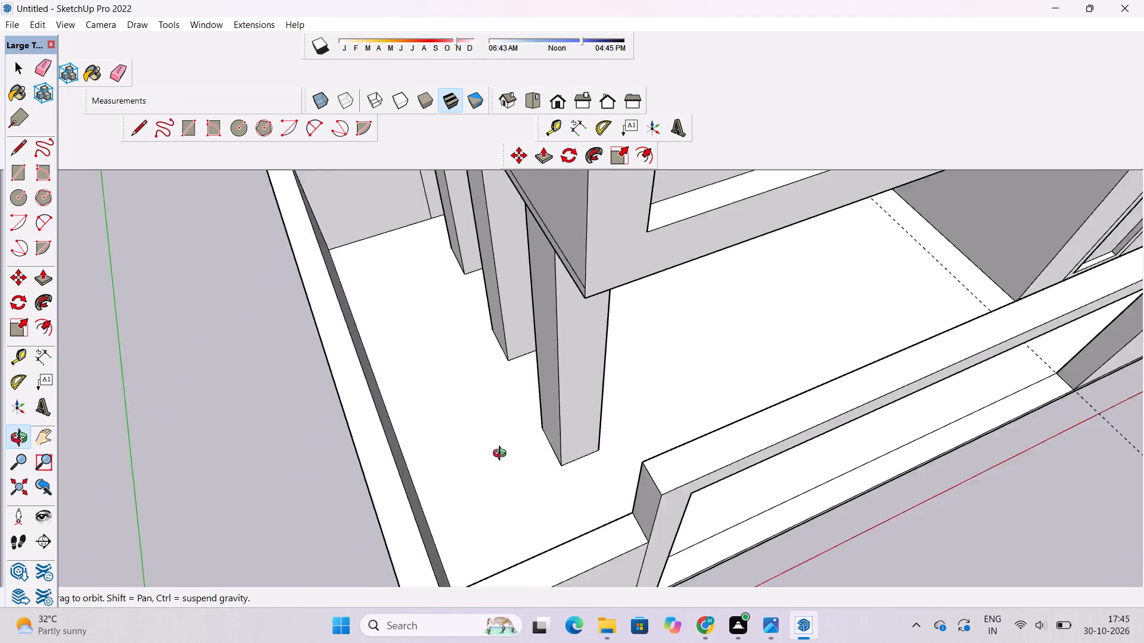
drag(502, 455, 577, 443)
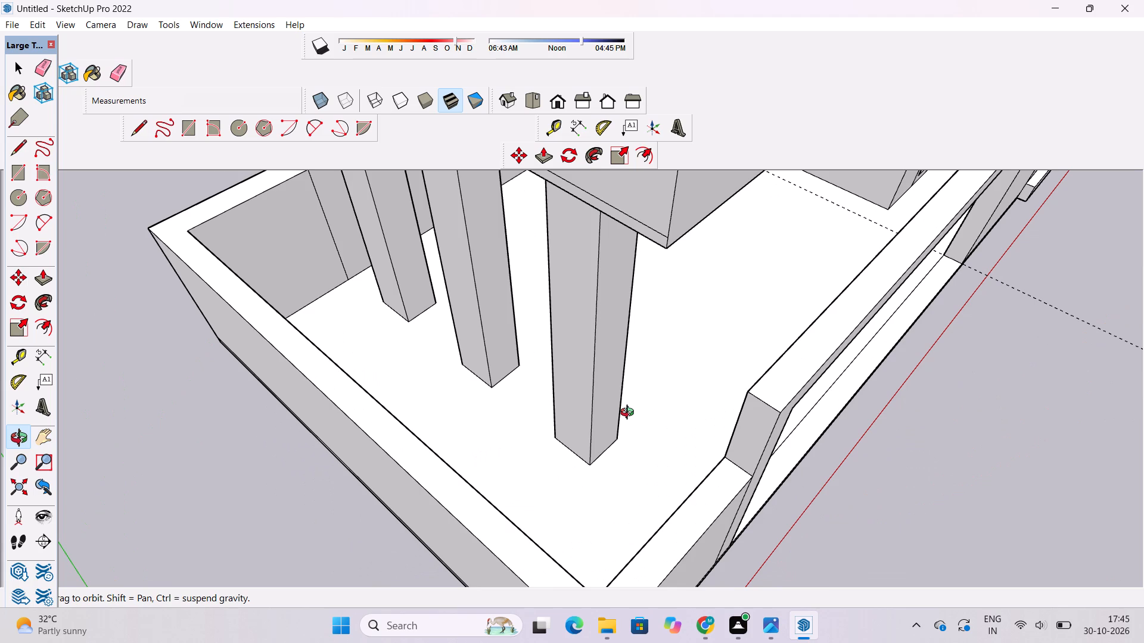
scroll(622, 453, down, 1)
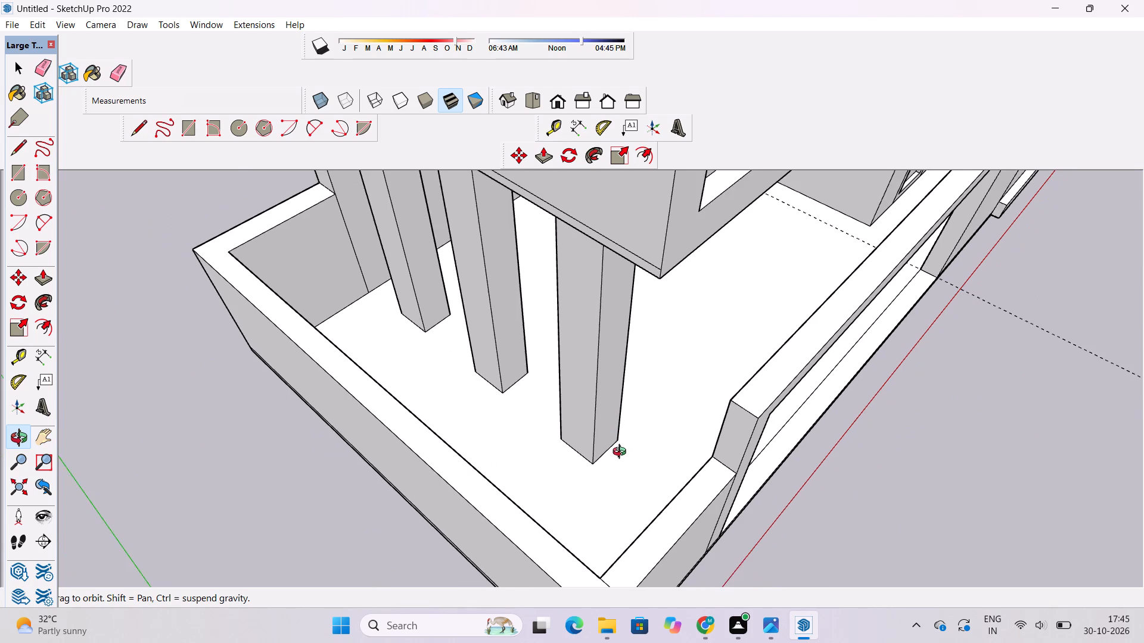
scroll(604, 528, down, 3)
drag(598, 548, 660, 554)
scroll(483, 545, down, 2)
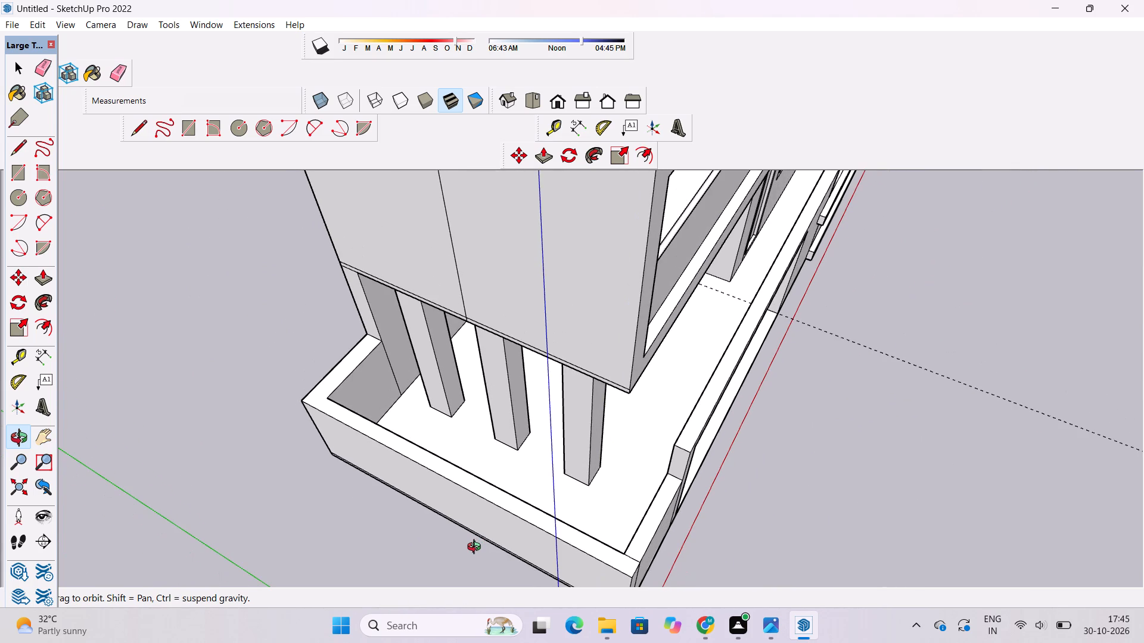
drag(410, 573, 422, 573)
scroll(422, 573, down, 4)
click(396, 614)
scroll(397, 611, down, 1)
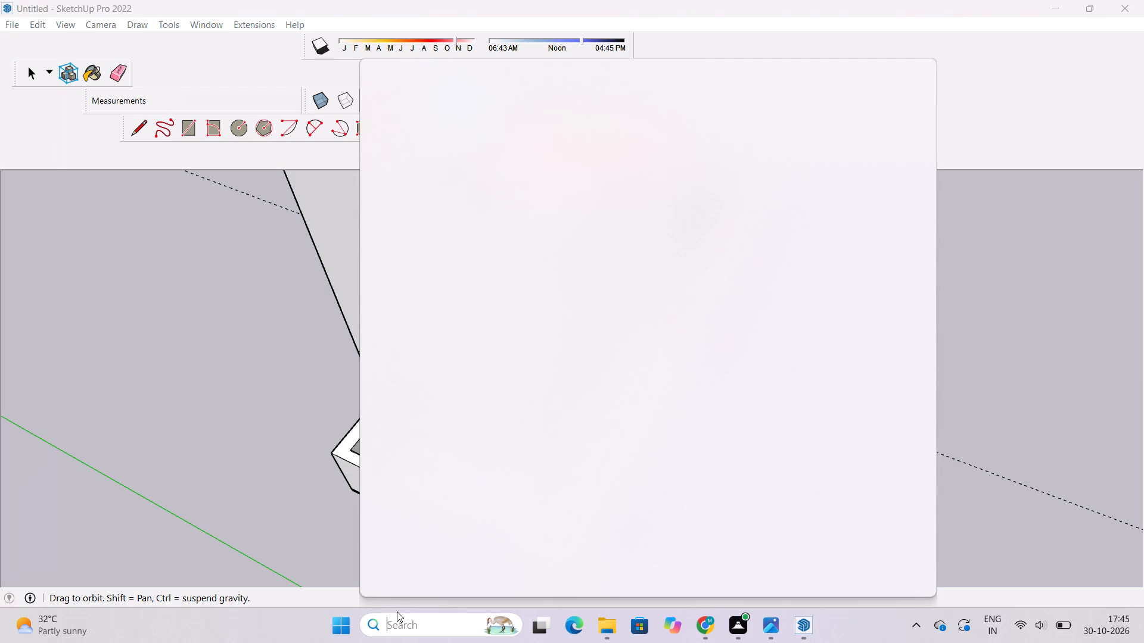
click(1059, 413)
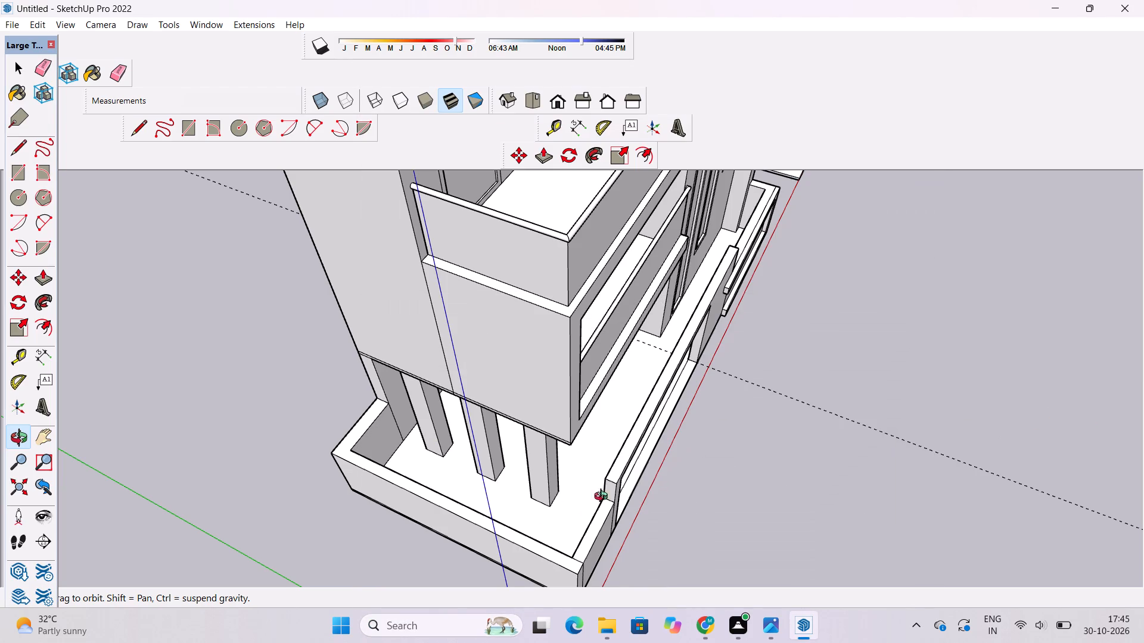
drag(538, 524, 556, 497)
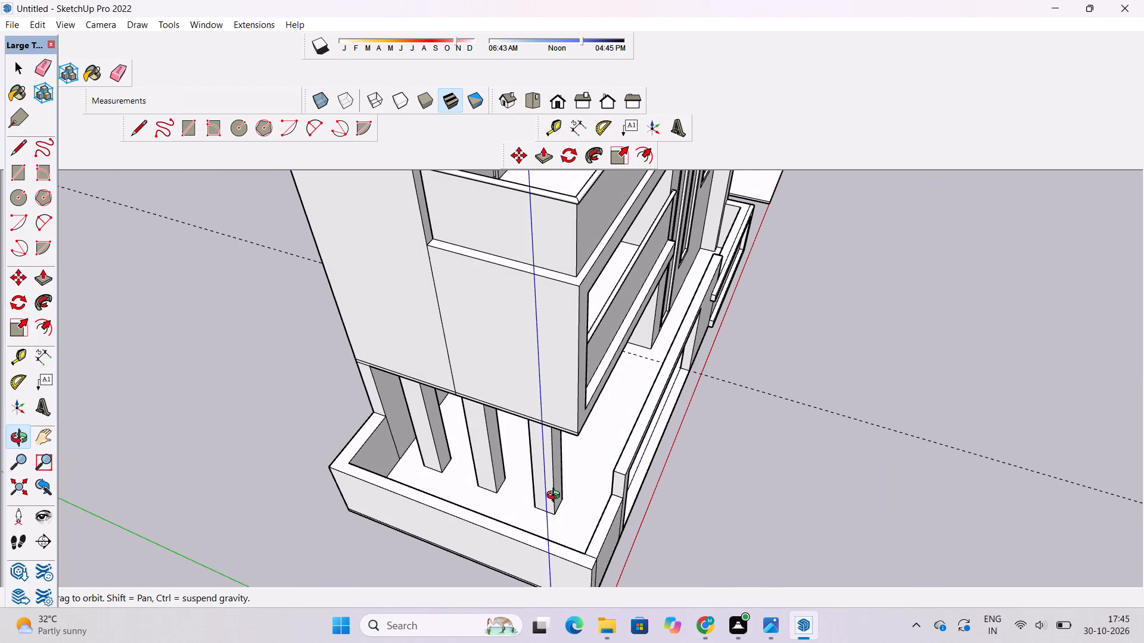
shift+drag(556, 497, 540, 530)
drag(540, 530, 641, 513)
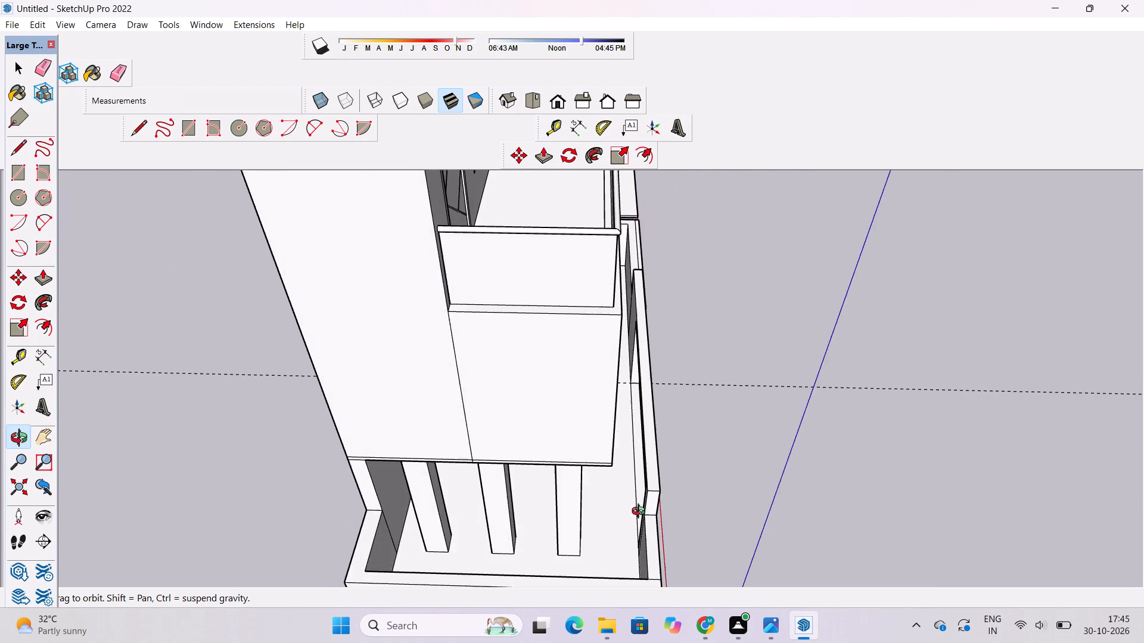
drag(641, 513, 641, 513)
shift+drag(642, 511, 614, 525)
shift+drag(614, 525, 595, 505)
drag(595, 505, 660, 502)
shift+drag(660, 502, 636, 500)
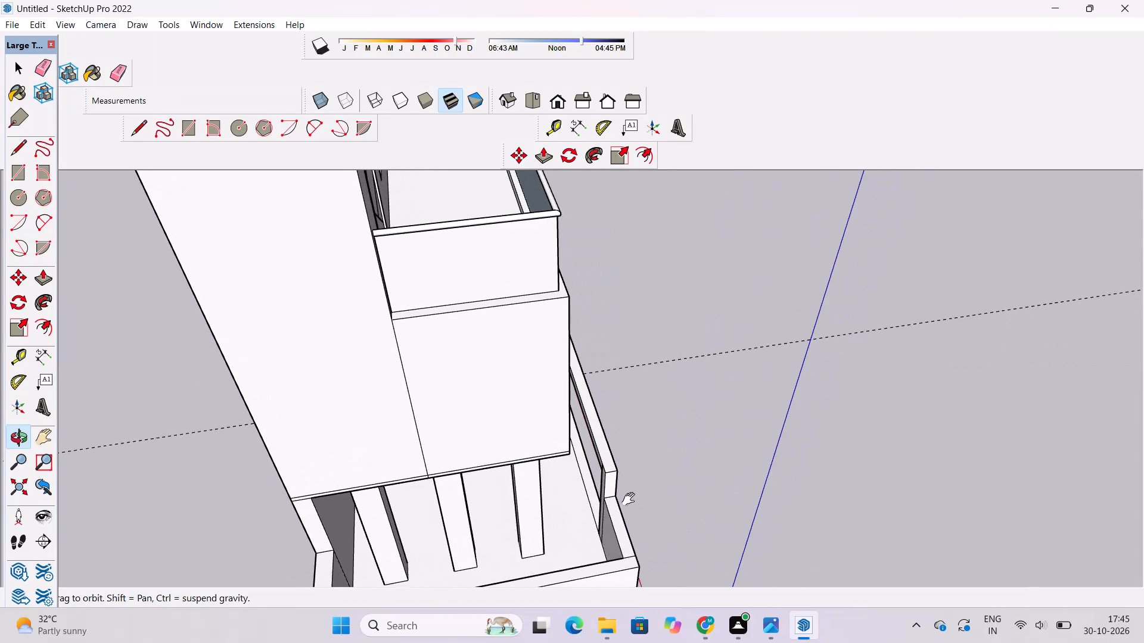
drag(631, 500, 694, 479)
scroll(620, 470, up, 9)
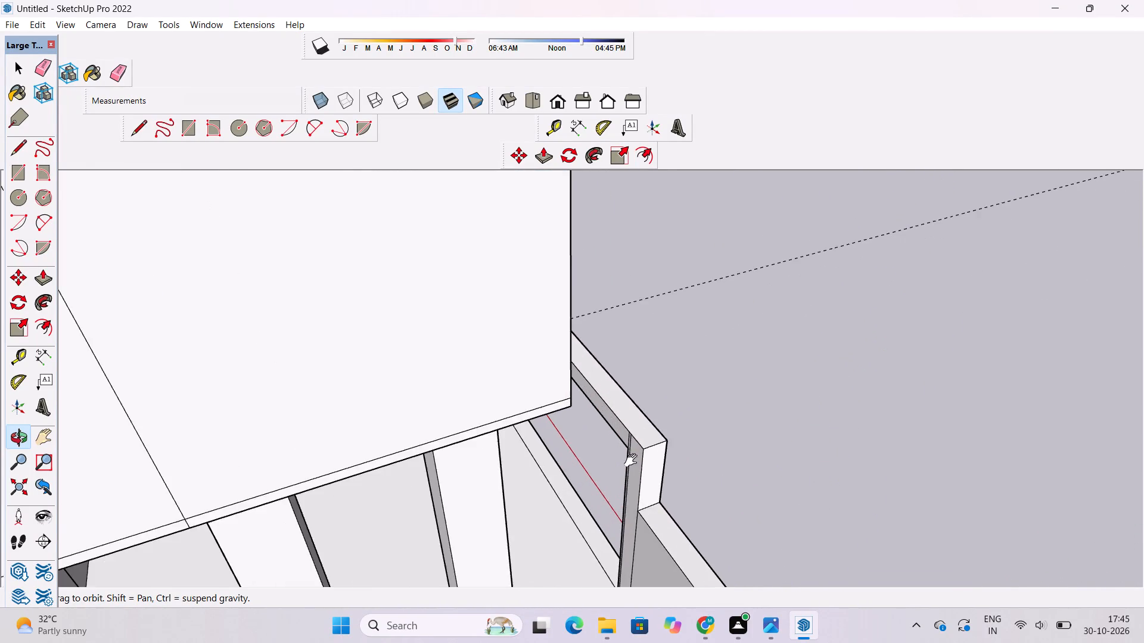
shift+drag(634, 461, 518, 542)
drag(499, 550, 624, 427)
shift+drag(701, 419, 546, 526)
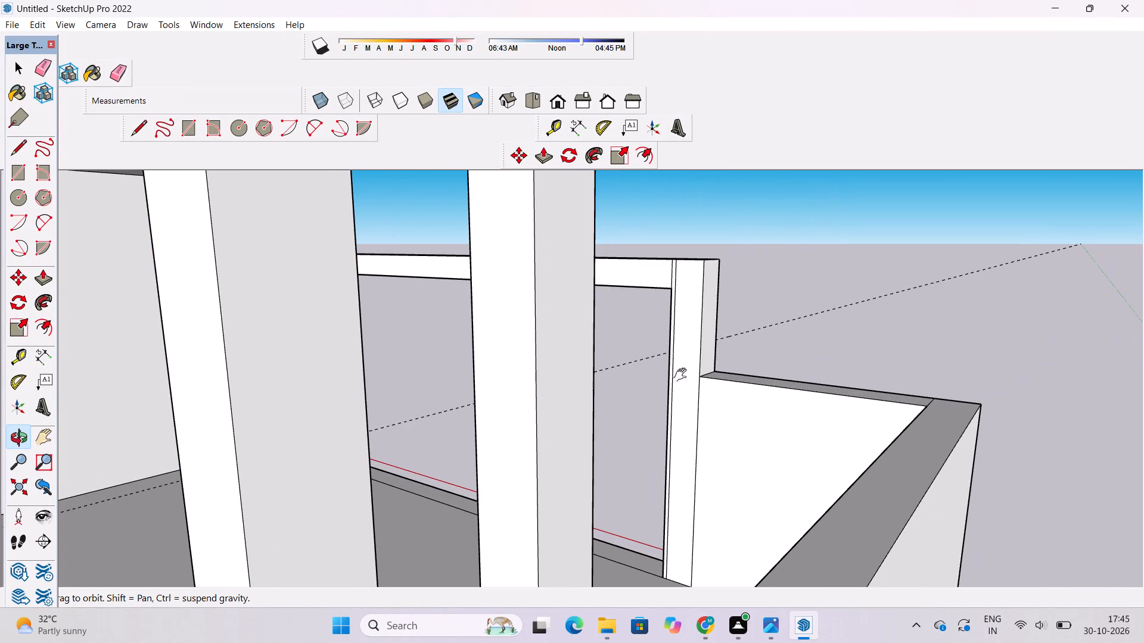
shift+scroll(701, 332, up, 6)
shift+drag(701, 313, 686, 353)
key(e)
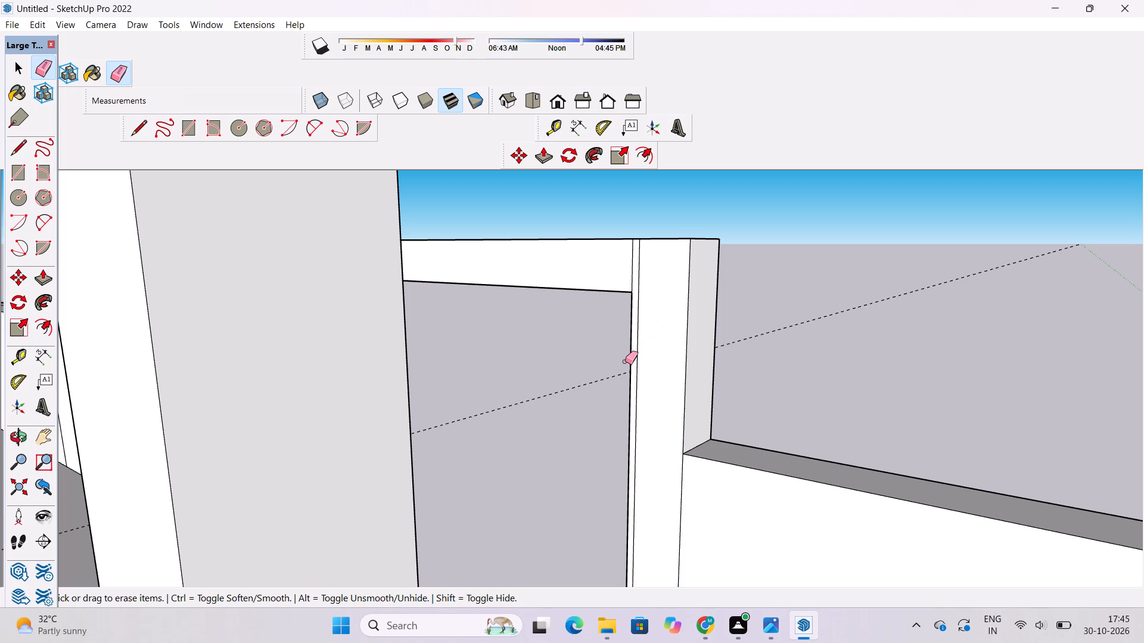
drag(652, 268, 644, 266)
drag(644, 266, 625, 255)
Erase the horizontal seam edge running along the base of the side boundary wall's outer face.
scroll(649, 296, down, 5)
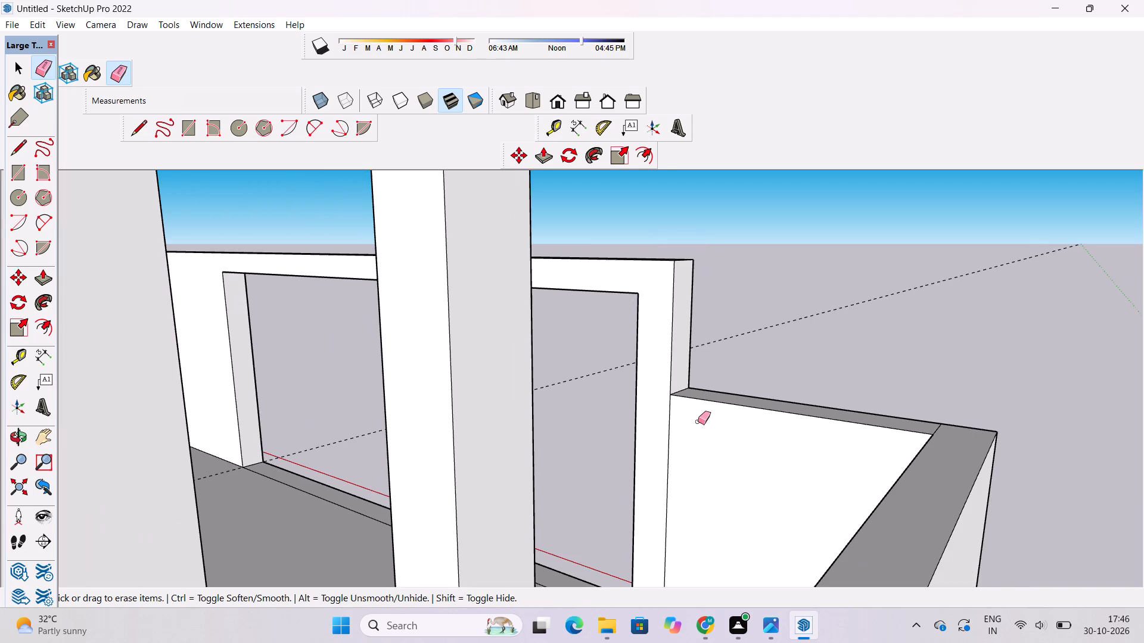
drag(700, 451, 694, 451)
scroll(646, 388, down, 4)
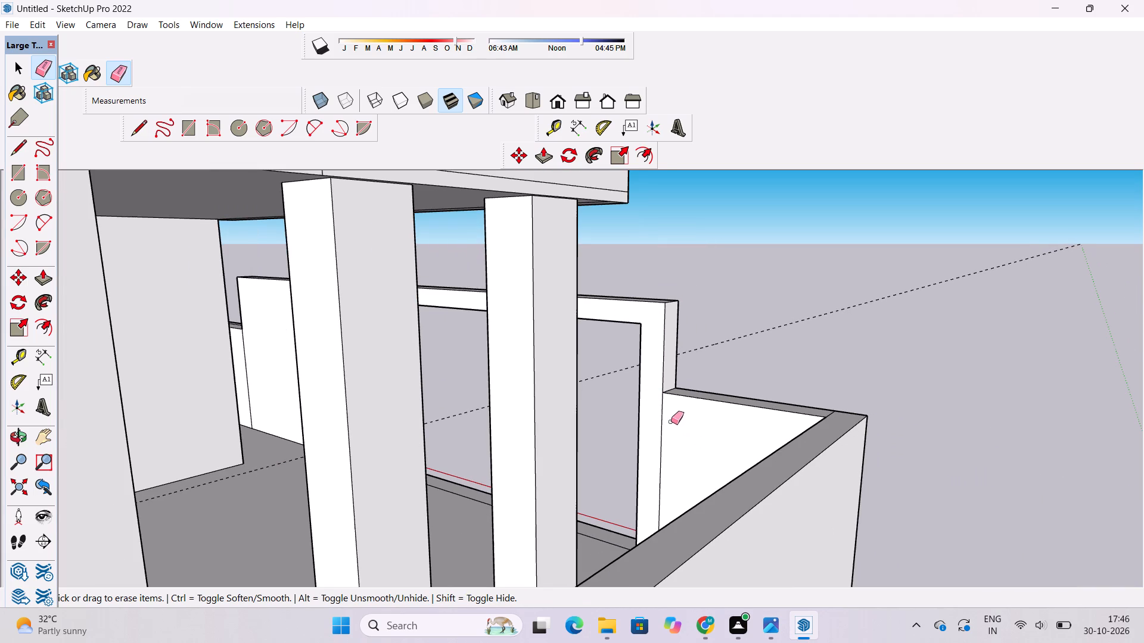
key(o)
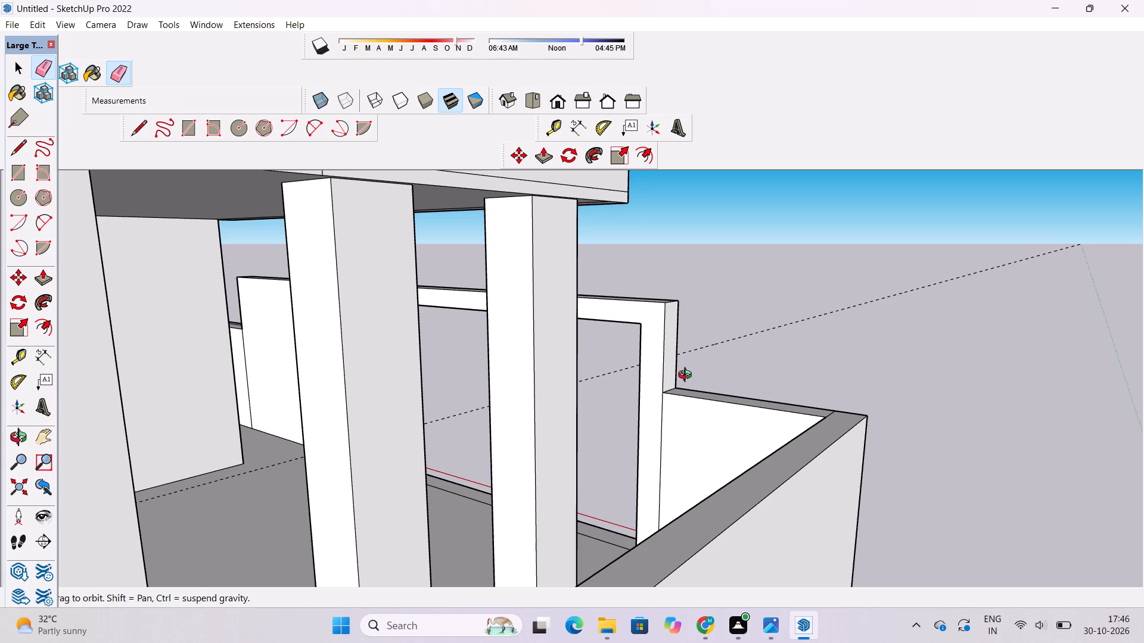
scroll(688, 417, down, 3)
shift+drag(681, 454, 687, 377)
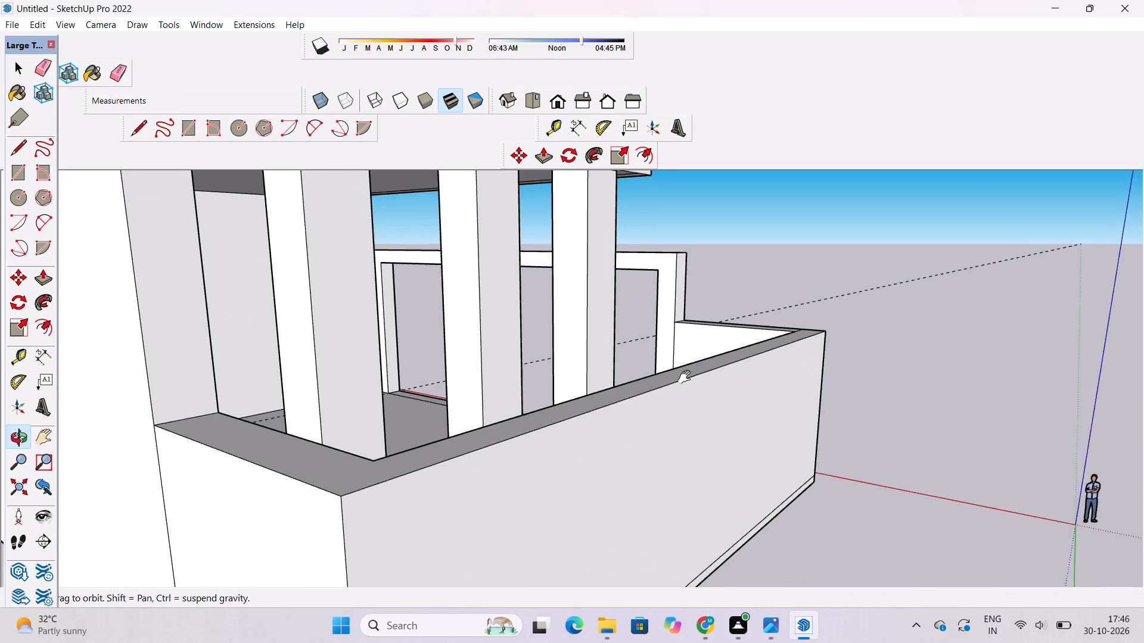
drag(736, 383, 670, 416)
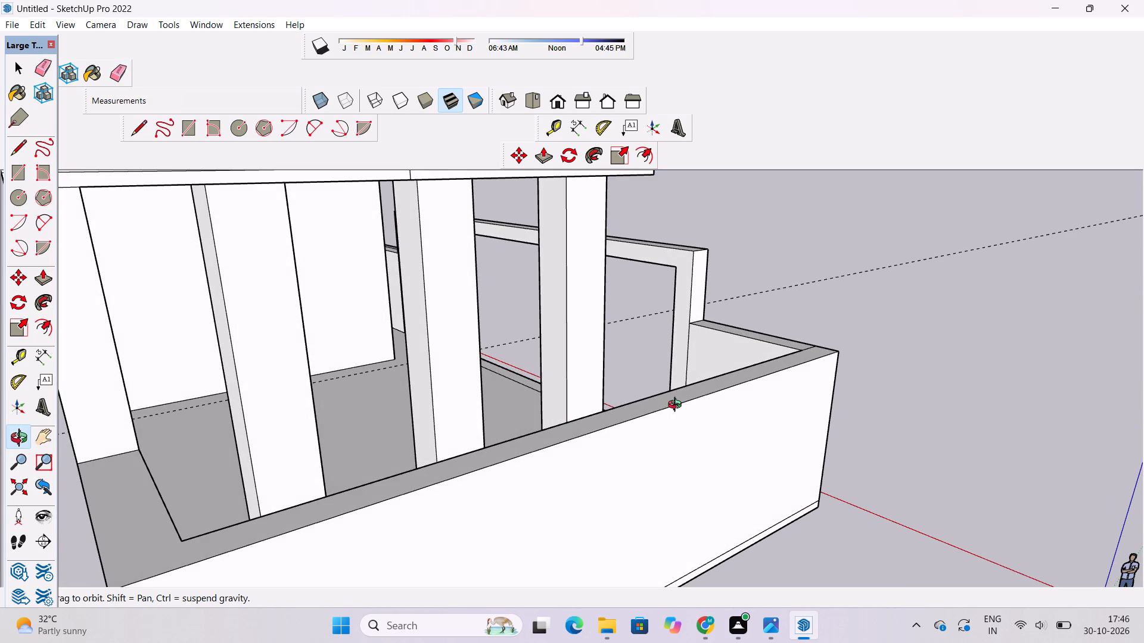
shift+drag(679, 422, 677, 412)
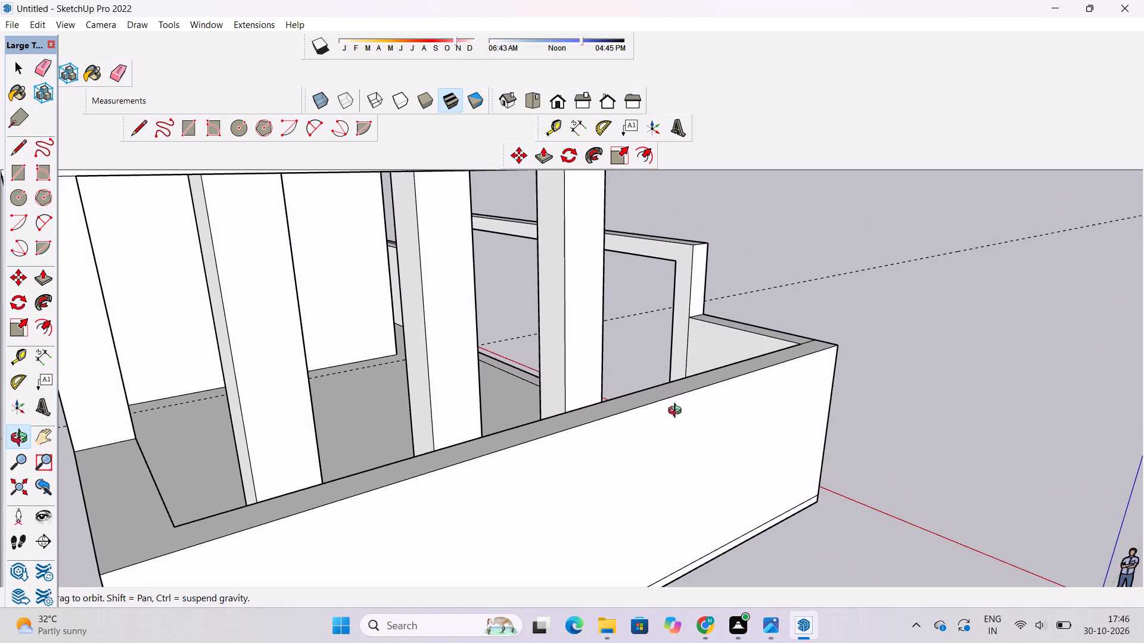
shift+drag(677, 412, 677, 413)
drag(700, 410, 624, 426)
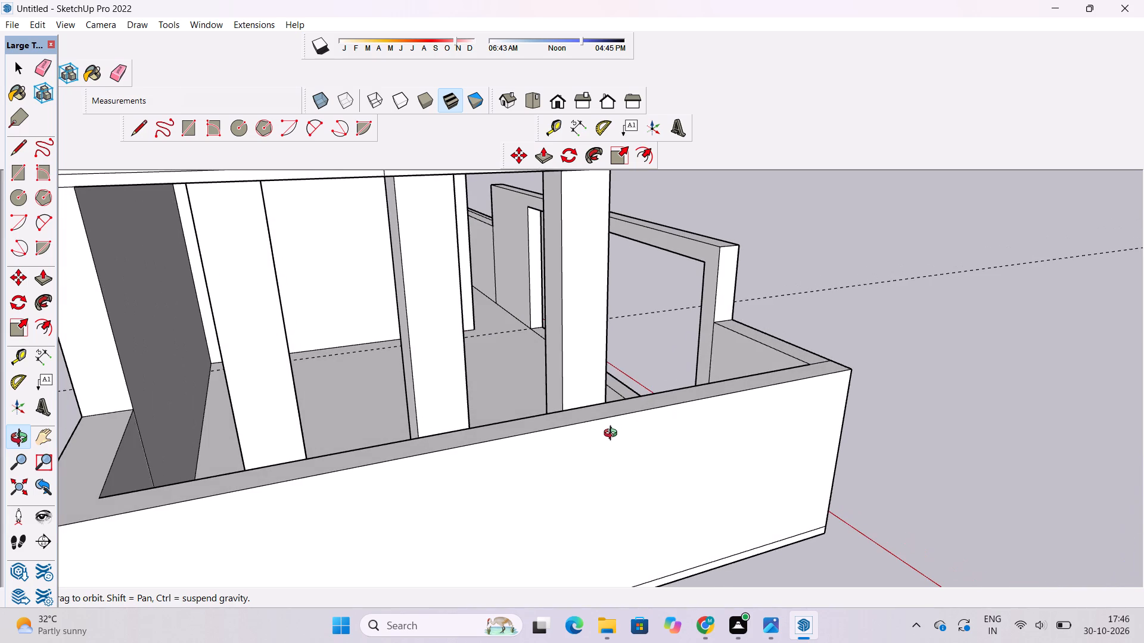
shift+drag(613, 435, 630, 423)
drag(649, 430, 607, 445)
drag(606, 445, 618, 438)
drag(619, 438, 565, 444)
shift+drag(565, 444, 567, 452)
shift+drag(570, 454, 594, 447)
drag(594, 447, 568, 452)
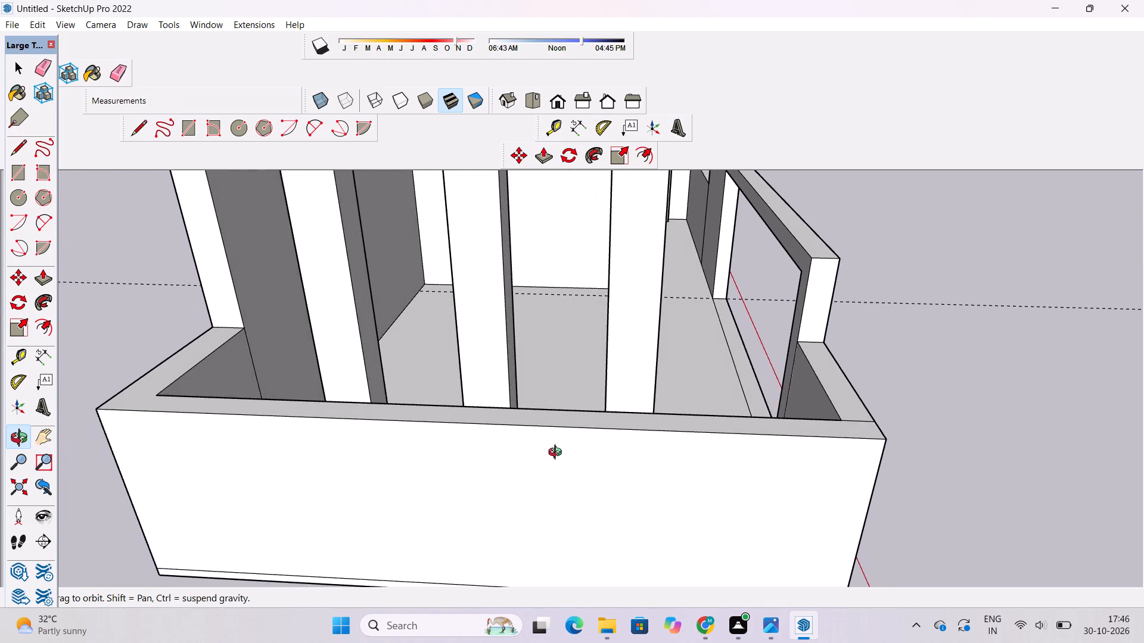
scroll(578, 442, down, 3)
drag(812, 454, 436, 471)
drag(435, 471, 828, 439)
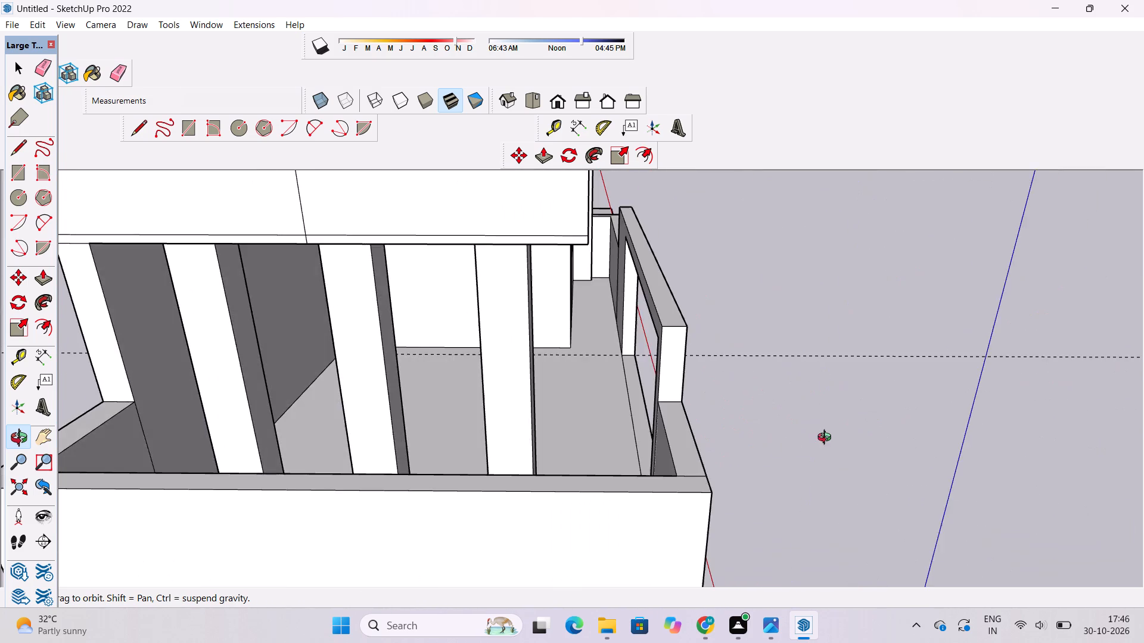
scroll(548, 460, down, 4)
shift+drag(543, 472, 577, 389)
scroll(306, 473, up, 2)
drag(278, 474, 561, 363)
shift+drag(532, 420, 543, 365)
drag(543, 365, 442, 424)
key(e)
scroll(444, 447, up, 3)
drag(405, 469, 409, 475)
drag(437, 472, 438, 478)
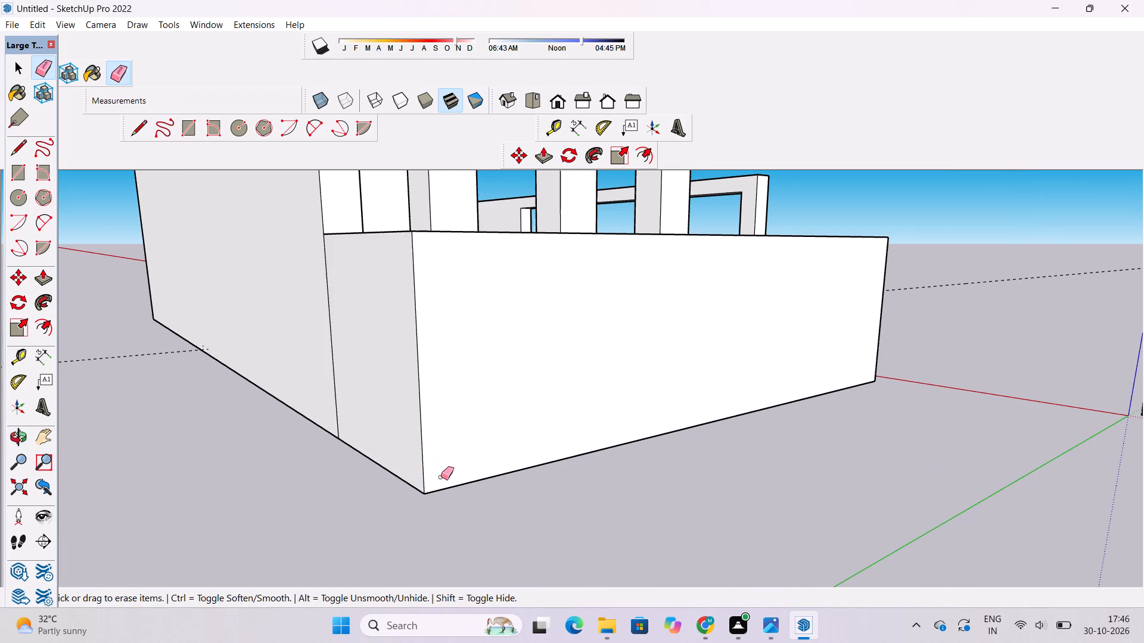
Draw a 1' vertical line at the front wall's corner, extending the vertical seam across the base strip to the bottom edge.
key(o)
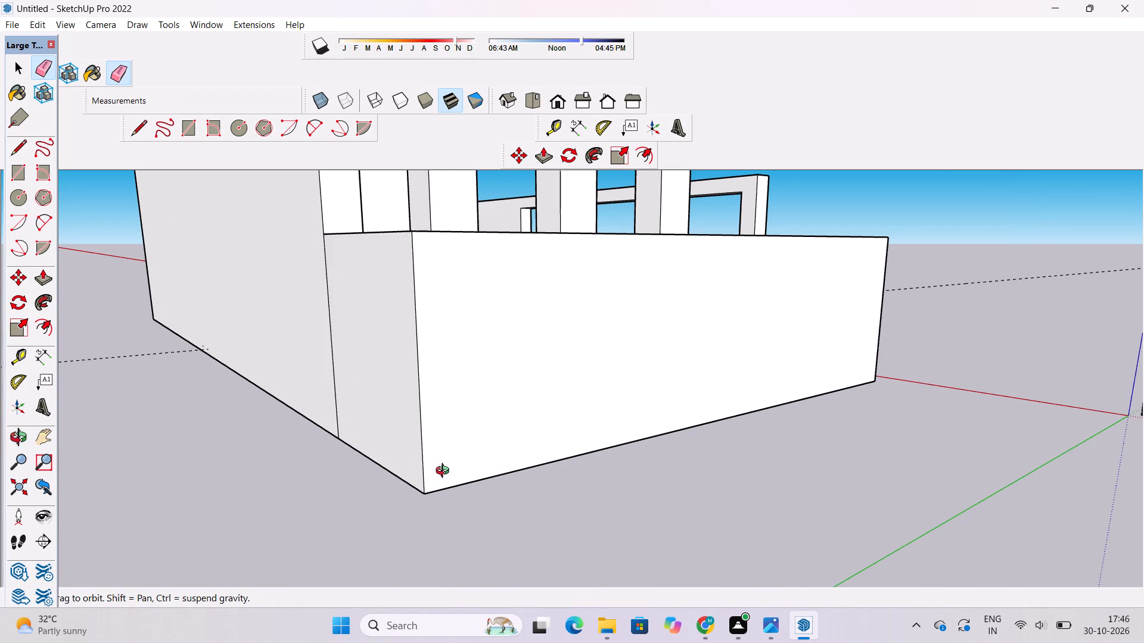
shift+drag(649, 451, 573, 462)
drag(649, 461, 546, 461)
shift+drag(545, 461, 534, 419)
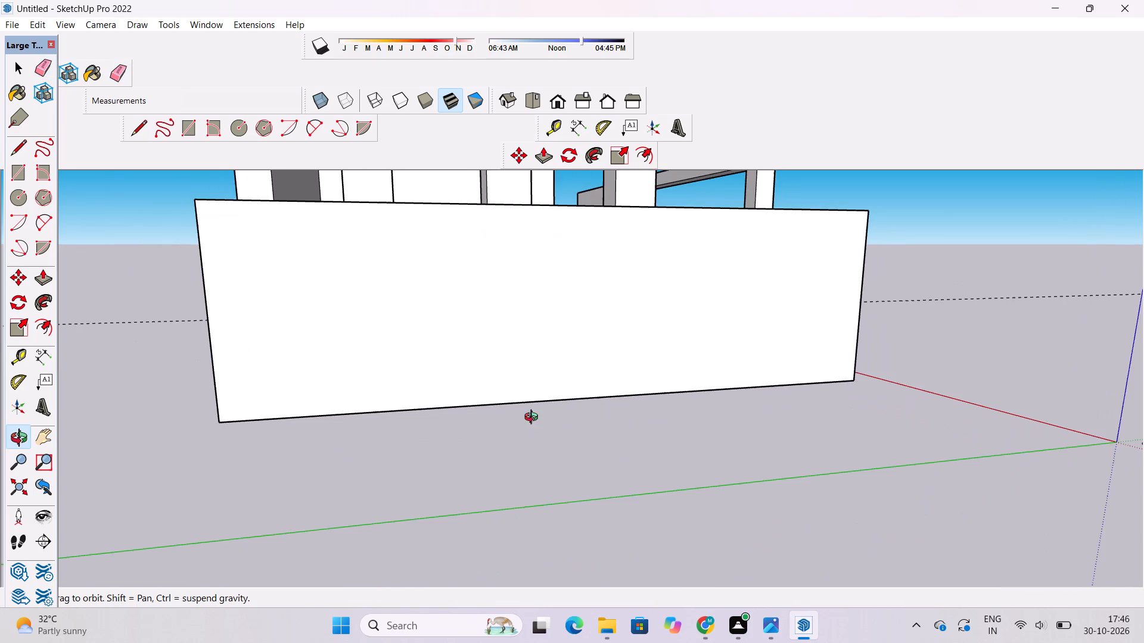
drag(635, 428, 521, 436)
shift+drag(517, 436, 523, 450)
drag(599, 458, 557, 463)
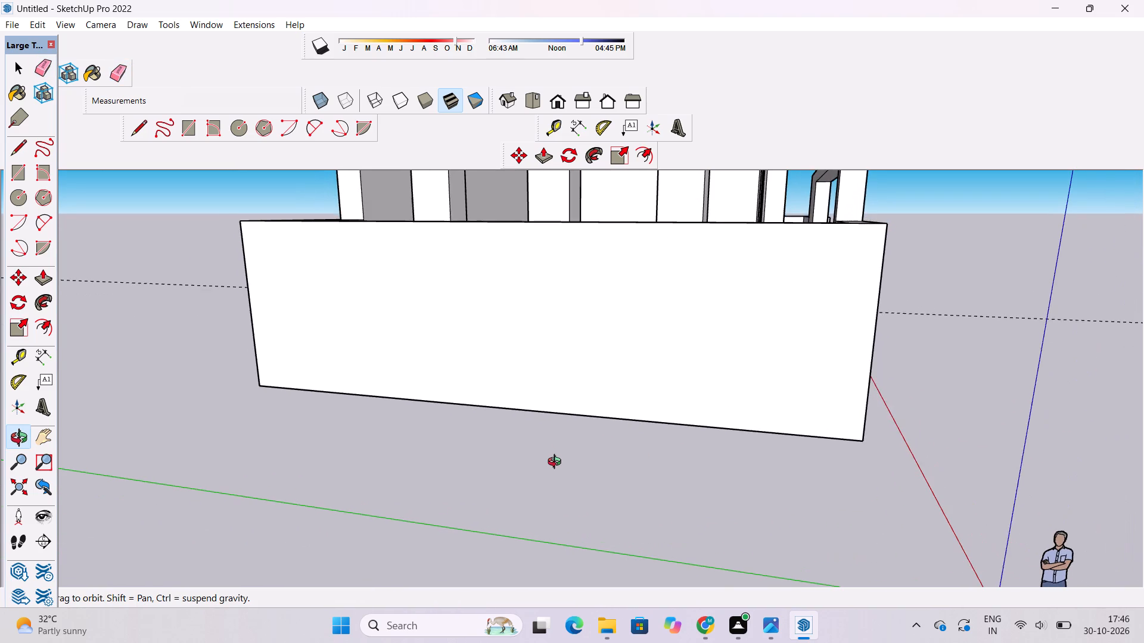
scroll(556, 462, down, 2)
shift+drag(556, 462, 549, 487)
drag(548, 488, 543, 476)
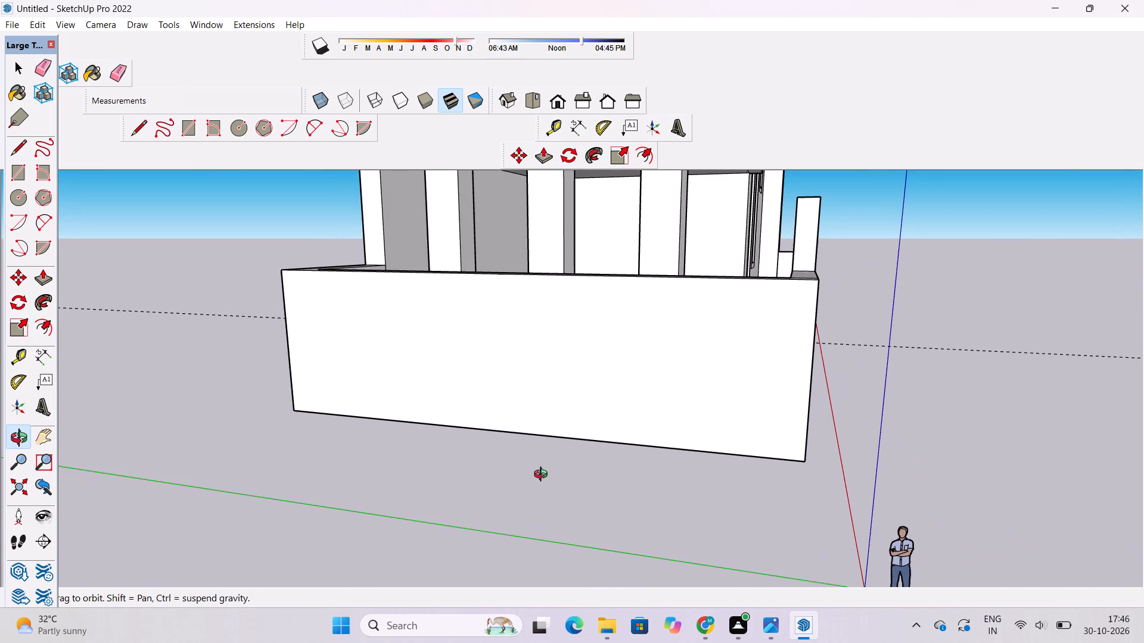
scroll(543, 476, down, 2)
shift+drag(722, 416, 500, 472)
shift+drag(579, 474, 632, 439)
drag(660, 435, 513, 472)
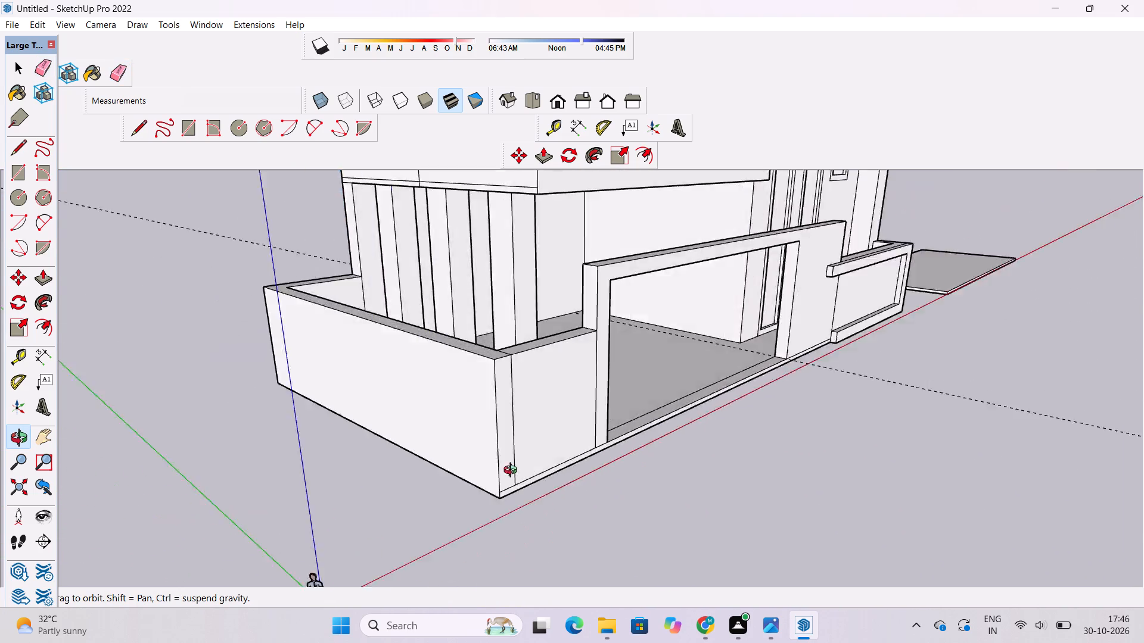
drag(513, 472, 411, 486)
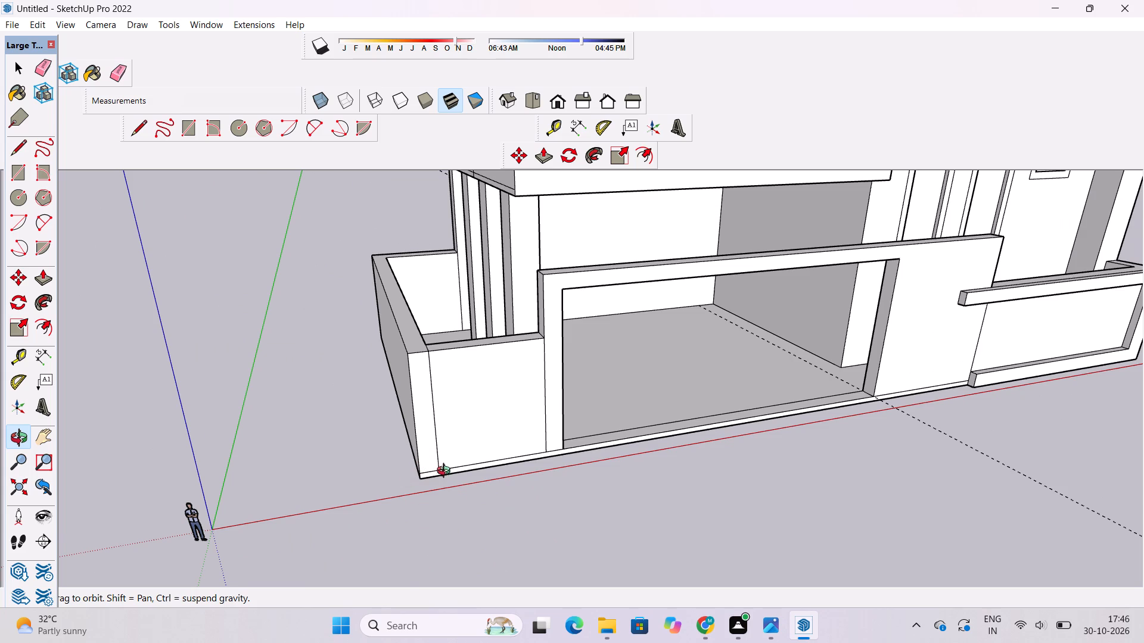
drag(449, 491, 448, 479)
drag(536, 407, 511, 425)
scroll(493, 456, up, 2)
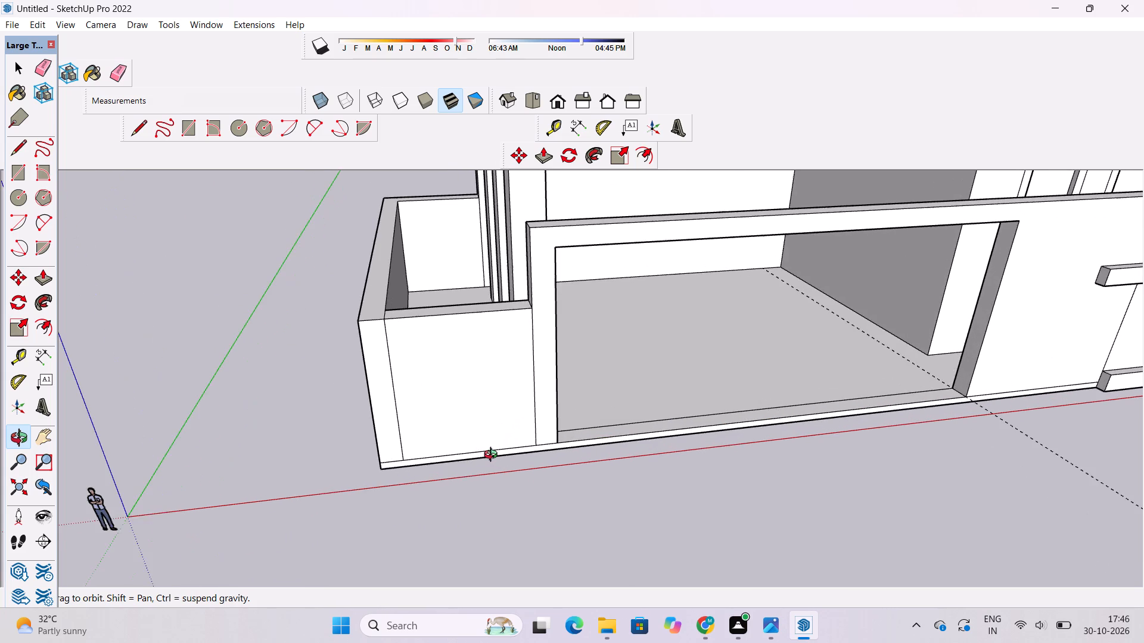
shift+drag(489, 457, 526, 467)
drag(526, 470, 512, 450)
scroll(418, 453, up, 4)
shift+drag(430, 463, 443, 483)
drag(443, 485, 438, 476)
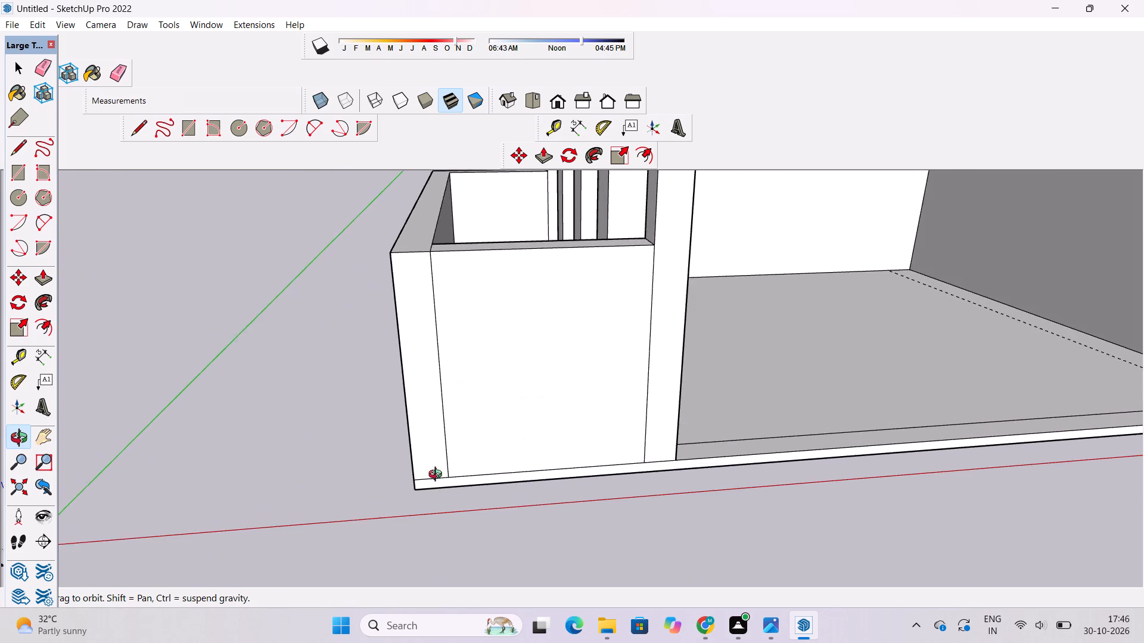
drag(438, 476, 435, 468)
key(l)
scroll(442, 480, up, 7)
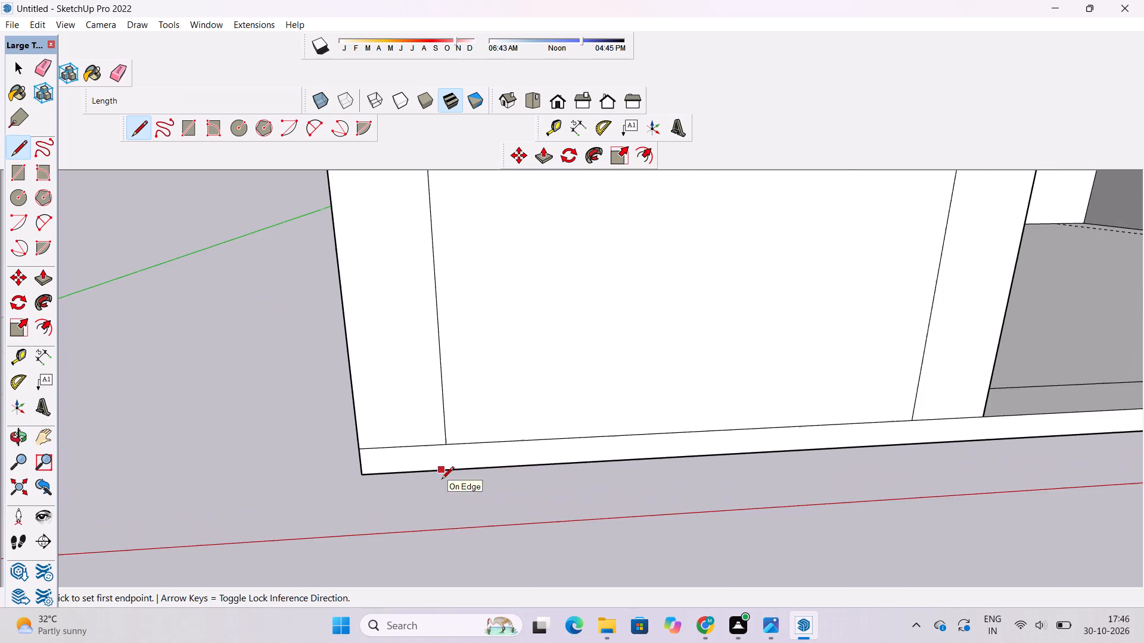
scroll(442, 480, up, 5)
click(445, 434)
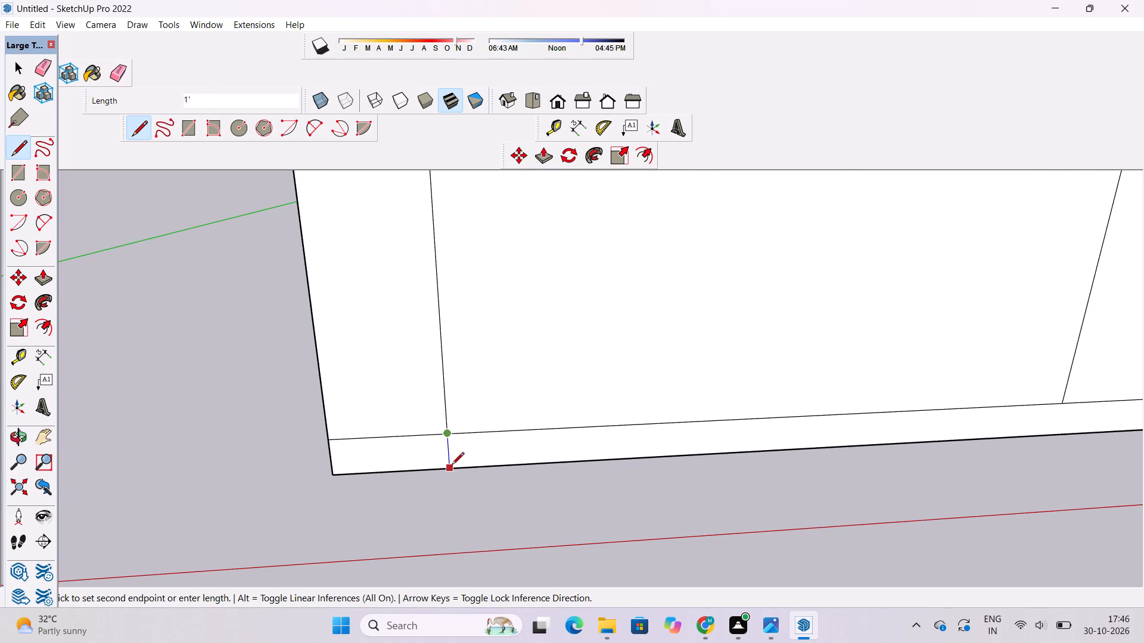
click(455, 468)
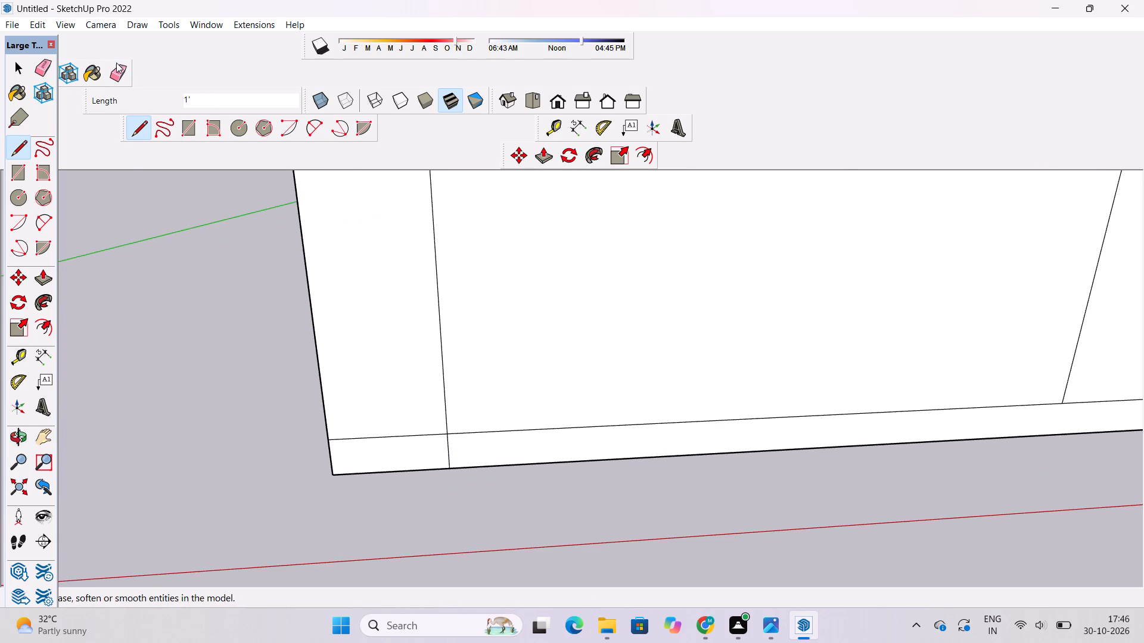
Erase the short horizontal seam edge across the base of the front wall's corner strip.
click(116, 64)
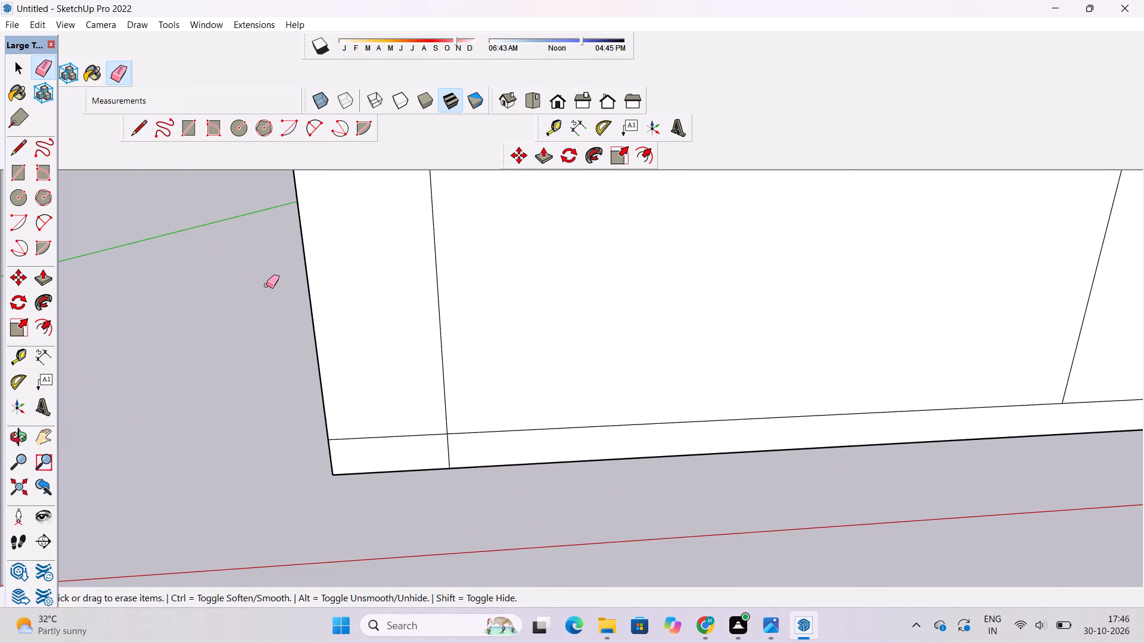
drag(395, 428, 399, 450)
Draw two 1' vertical lines across the base strip below the gateway post, extending its seam and its opening-side edge to the bottom edge.
click(24, 433)
scroll(158, 402, down, 3)
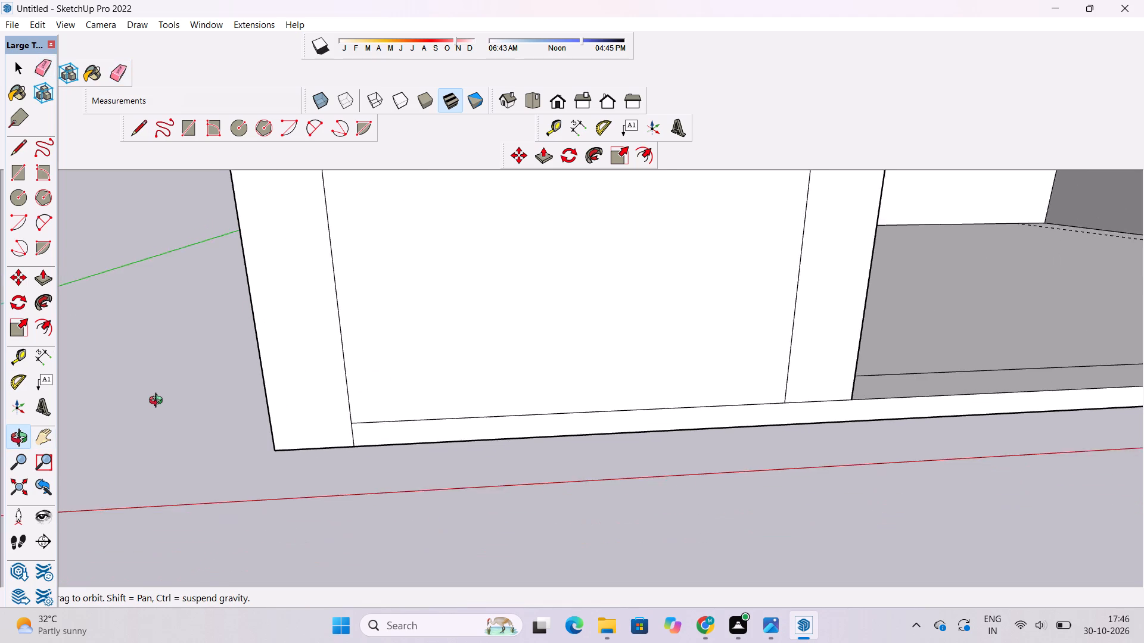
scroll(158, 402, down, 5)
scroll(284, 427, down, 5)
drag(381, 488, 371, 414)
scroll(269, 422, down, 7)
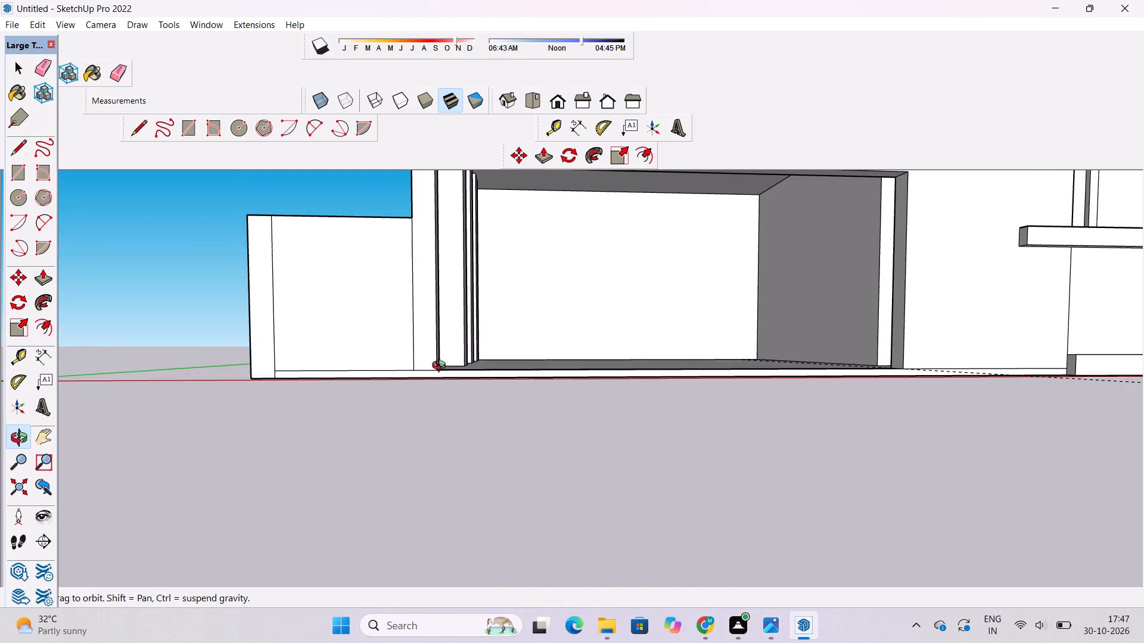
scroll(442, 364, up, 8)
click(141, 123)
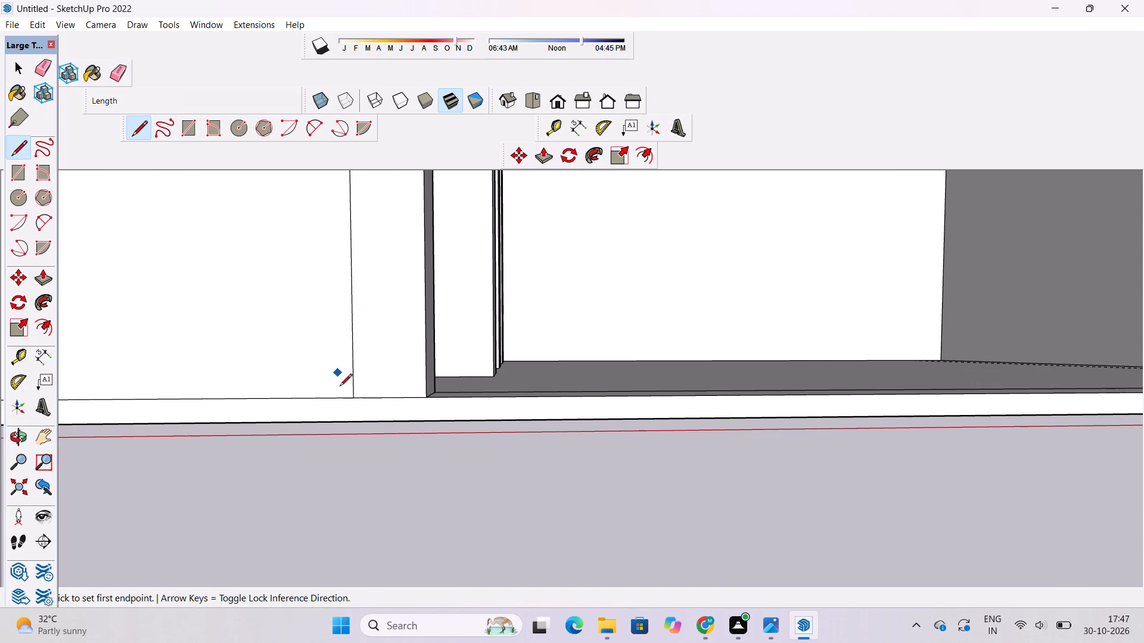
scroll(349, 406, up, 4)
click(355, 394)
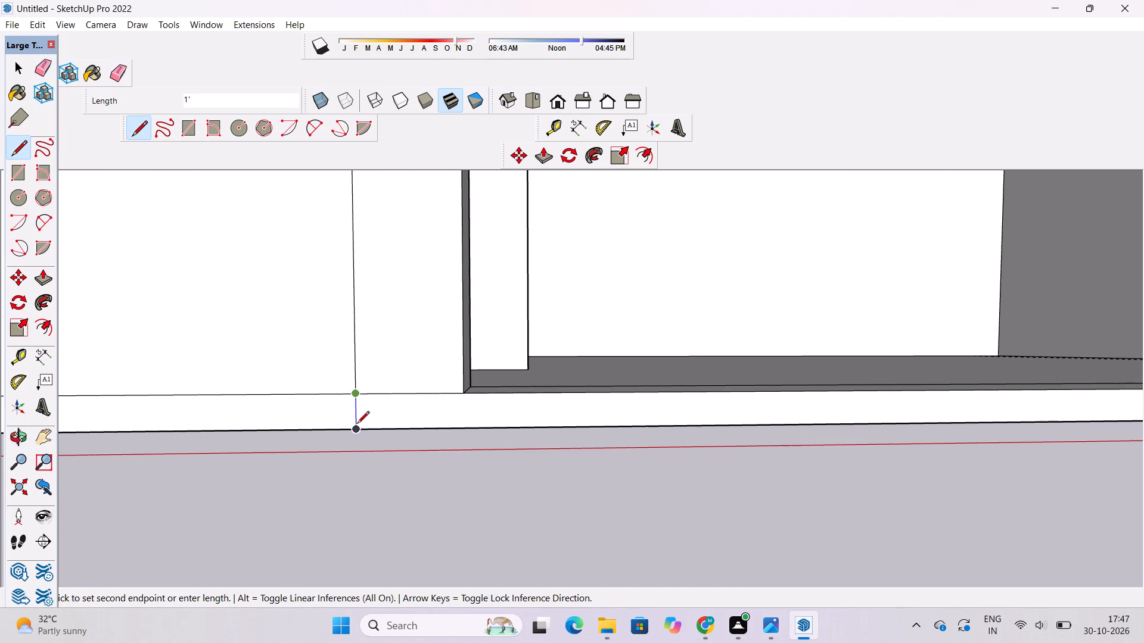
click(357, 430)
scroll(421, 514, down, 9)
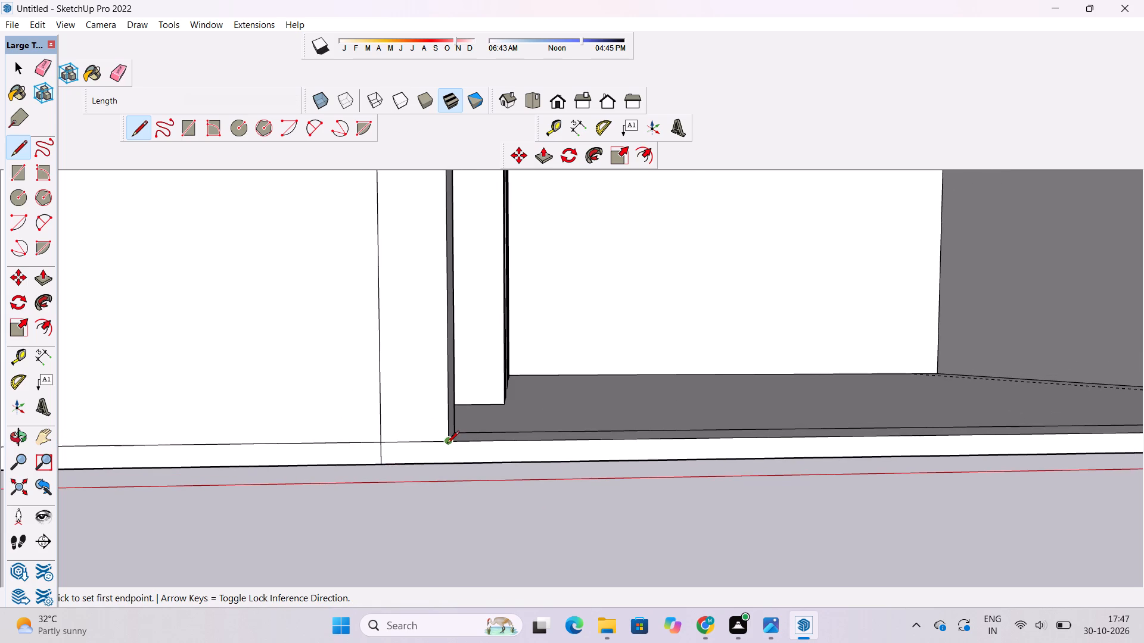
click(447, 444)
click(444, 464)
Erase the short horizontal seam edge between the two vertical lines at the gateway post's base.
scroll(430, 478, down, 1)
click(122, 82)
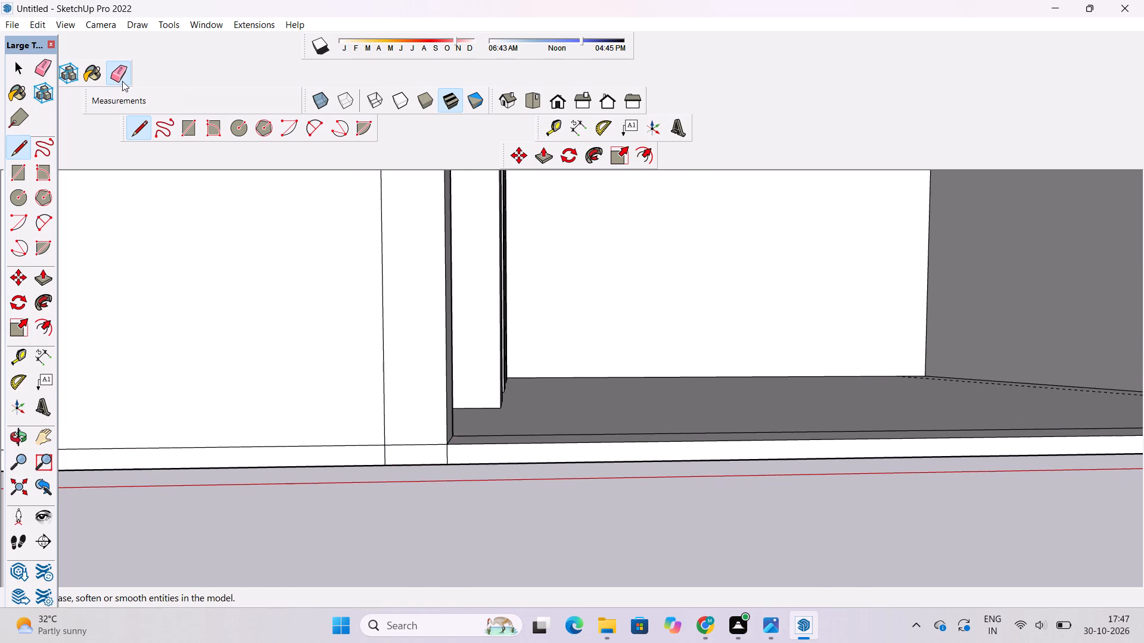
drag(426, 435, 424, 443)
click(424, 444)
scroll(360, 430, down, 15)
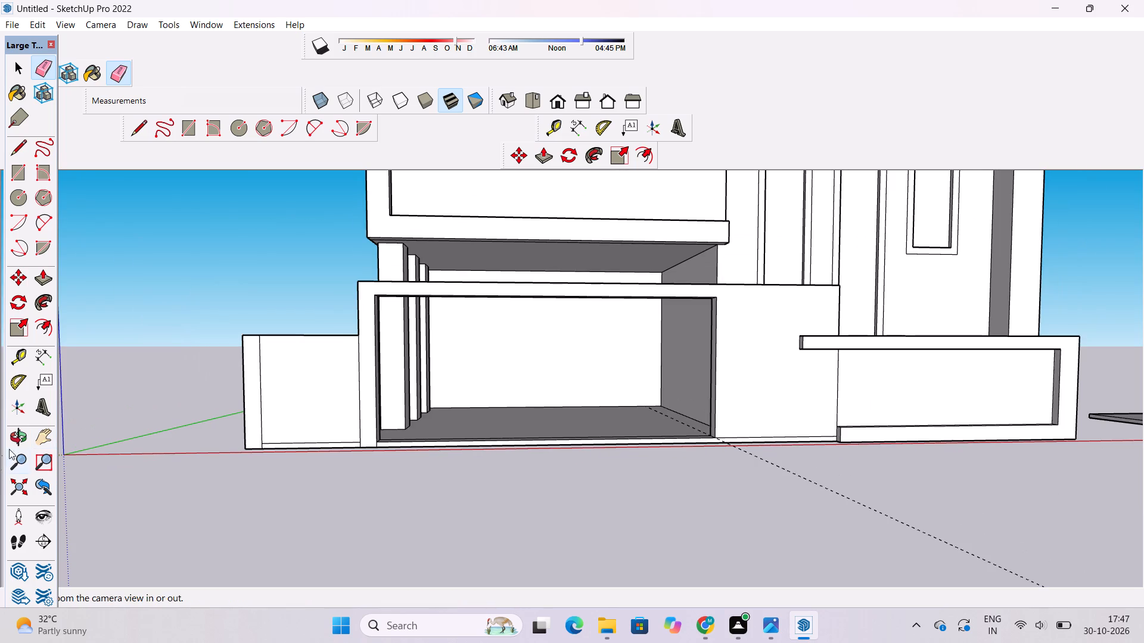
Erase the dashed guide line running through the gateway opening and across the ground.
click(17, 444)
scroll(285, 397, down, 4)
drag(309, 352, 336, 438)
scroll(411, 451, up, 4)
drag(439, 475, 413, 523)
click(122, 66)
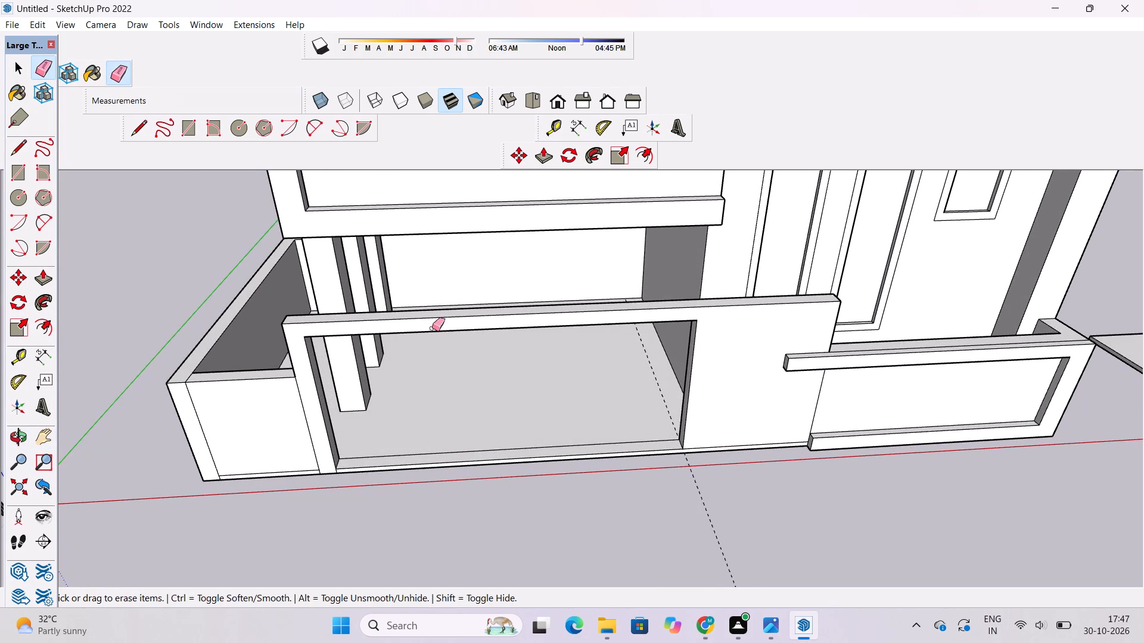
click(652, 361)
click(649, 362)
Examine the front wall, gateway opening and its threshold from several angles and distances.
key(o)
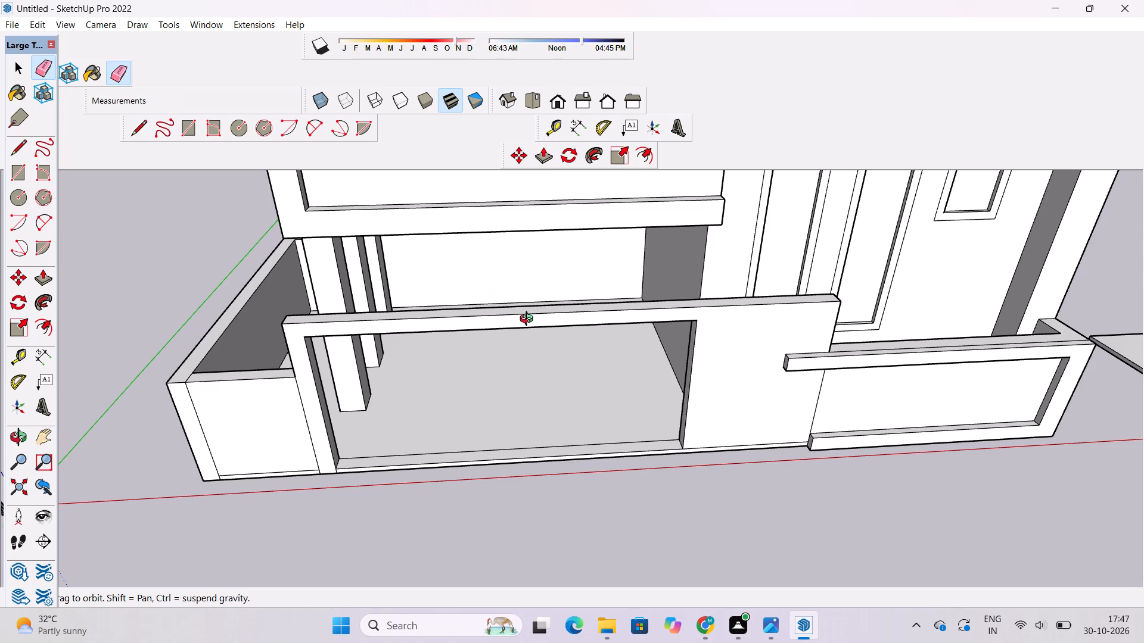
shift+drag(535, 329, 527, 316)
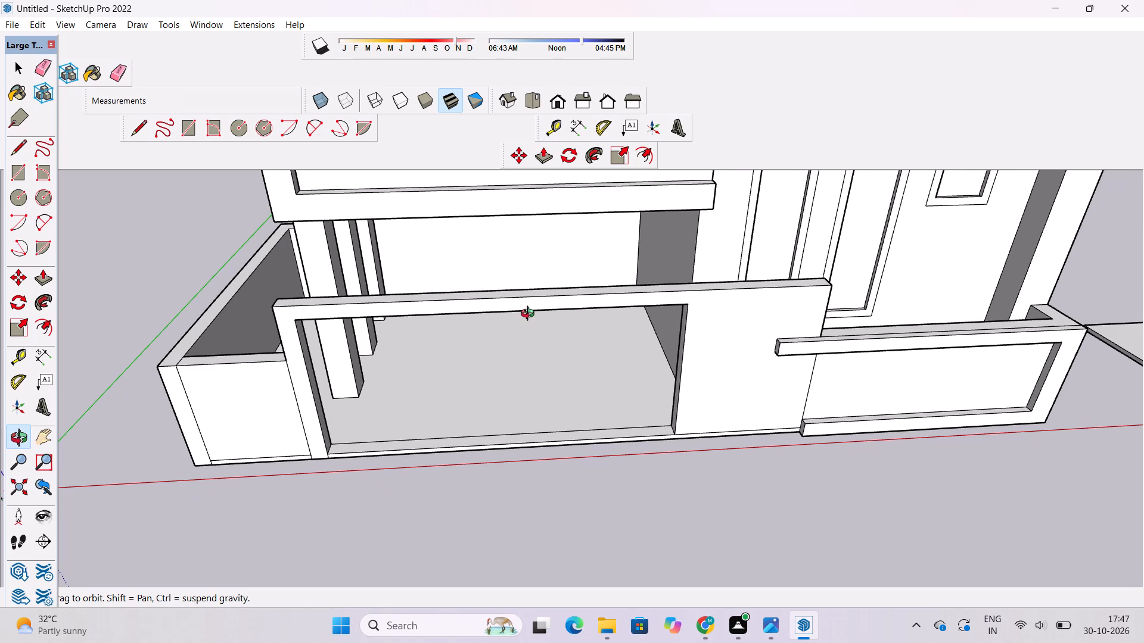
shift+drag(530, 336, 531, 329)
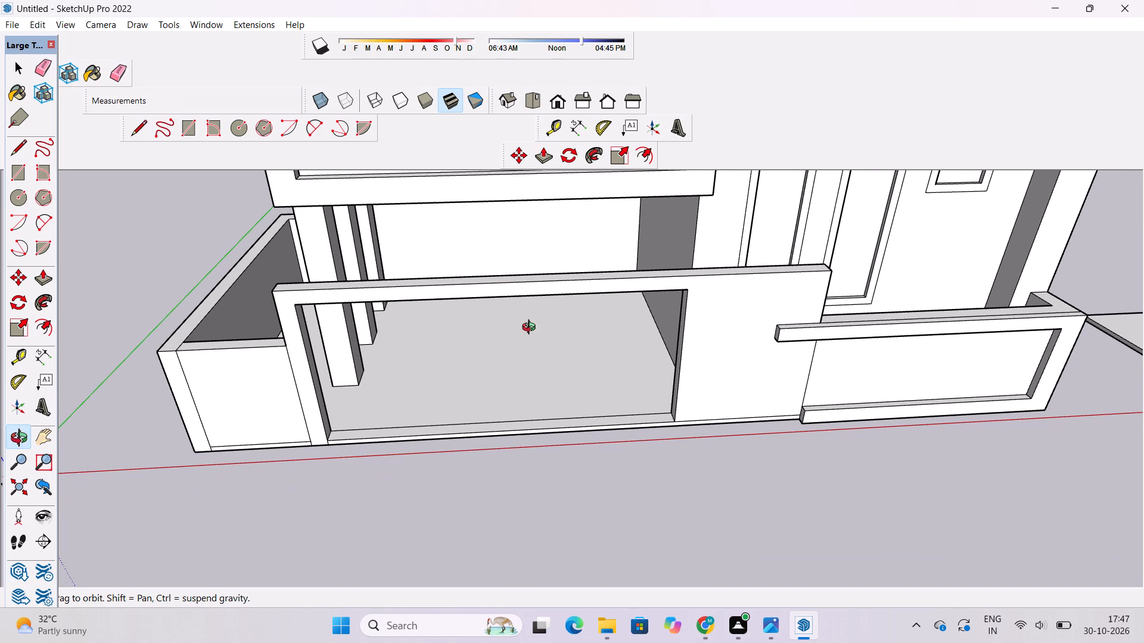
shift+click(531, 329)
drag(530, 329, 545, 335)
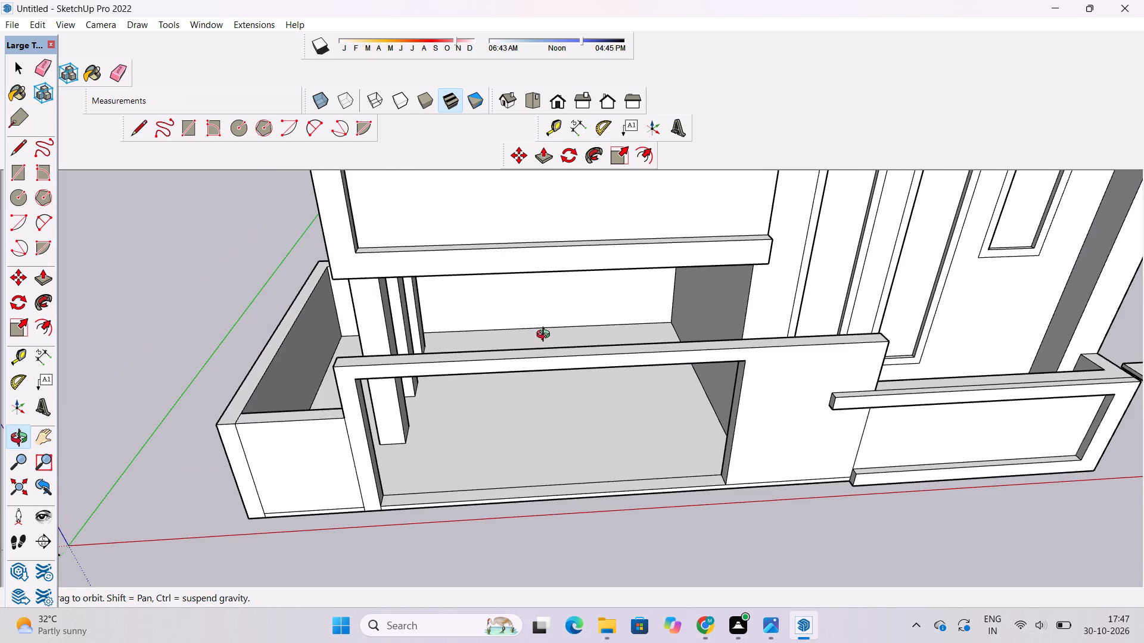
shift+drag(546, 336, 541, 347)
drag(537, 354, 542, 338)
scroll(535, 327, up, 4)
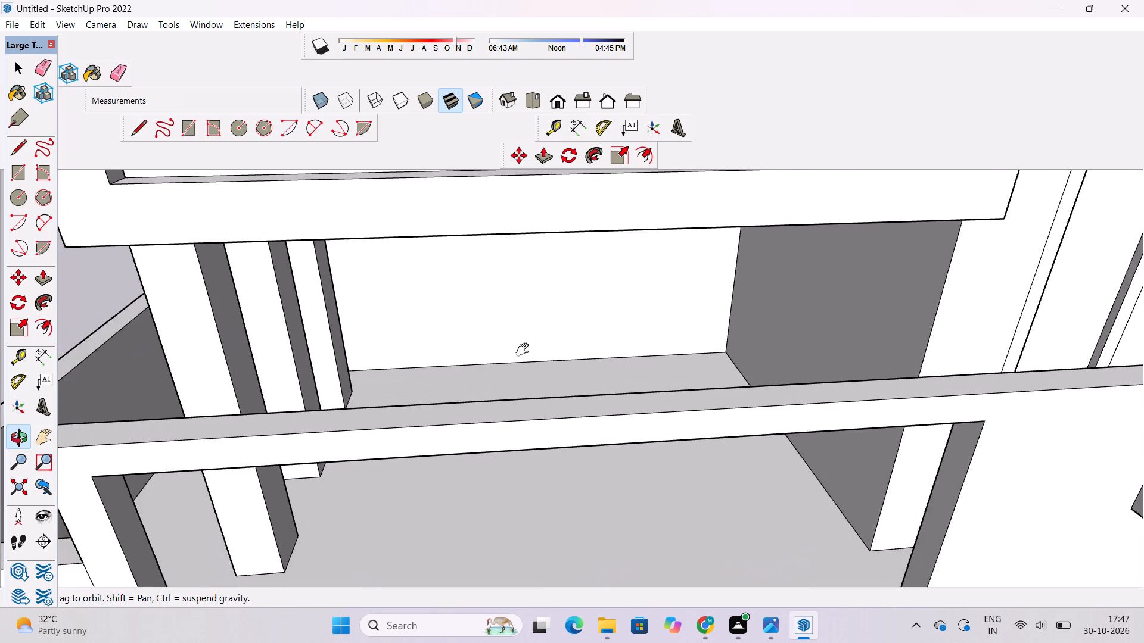
shift+drag(525, 350, 542, 233)
scroll(543, 223, down, 5)
drag(574, 342, 547, 412)
scroll(558, 392, up, 4)
scroll(571, 371, down, 3)
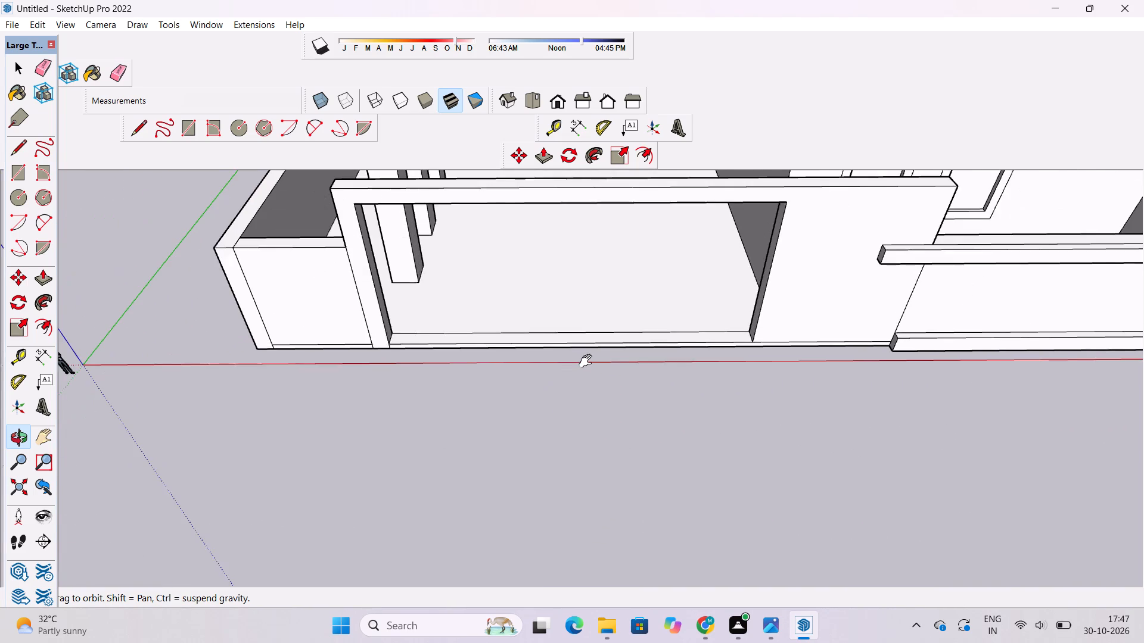
shift+drag(587, 361, 581, 366)
scroll(576, 361, down, 1)
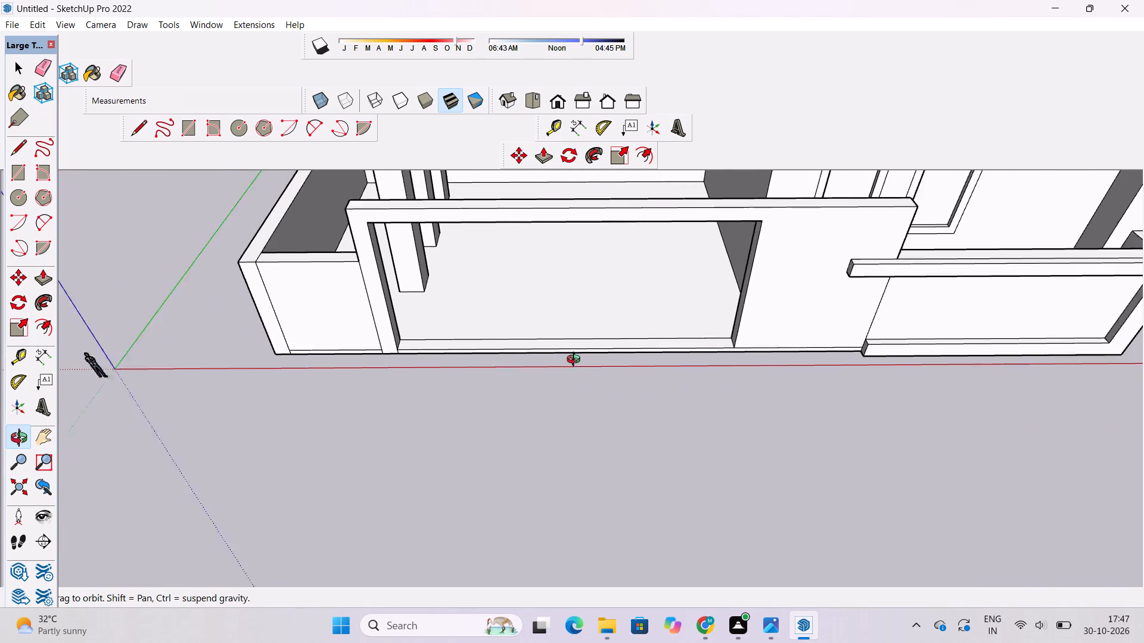
scroll(576, 361, down, 1)
shift+drag(571, 364, 564, 305)
drag(564, 305, 565, 321)
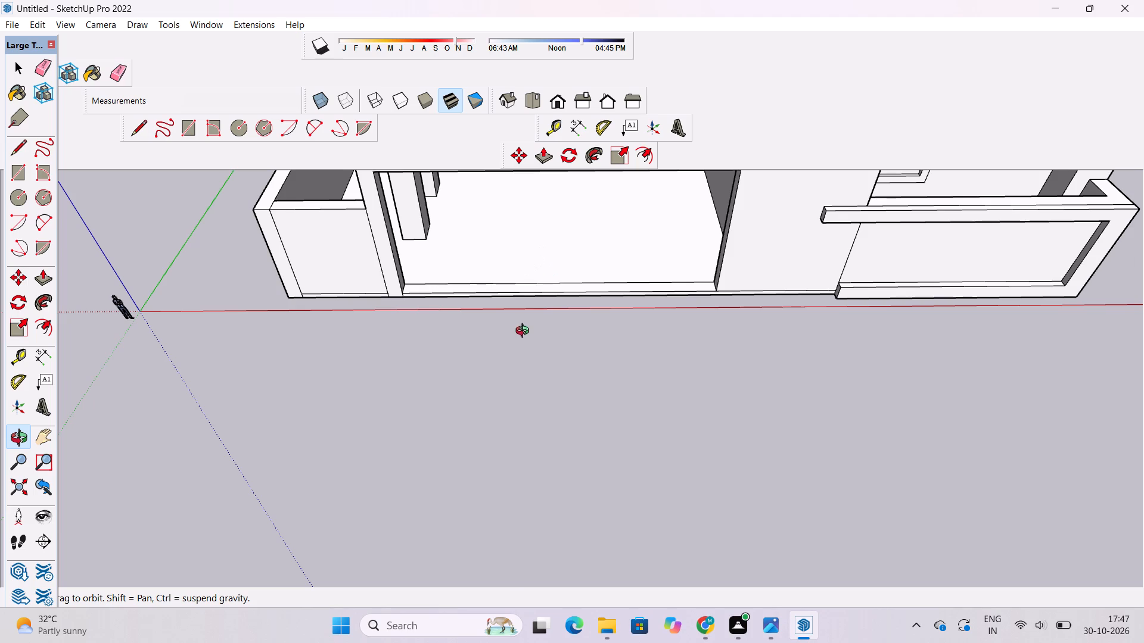
drag(536, 303, 531, 340)
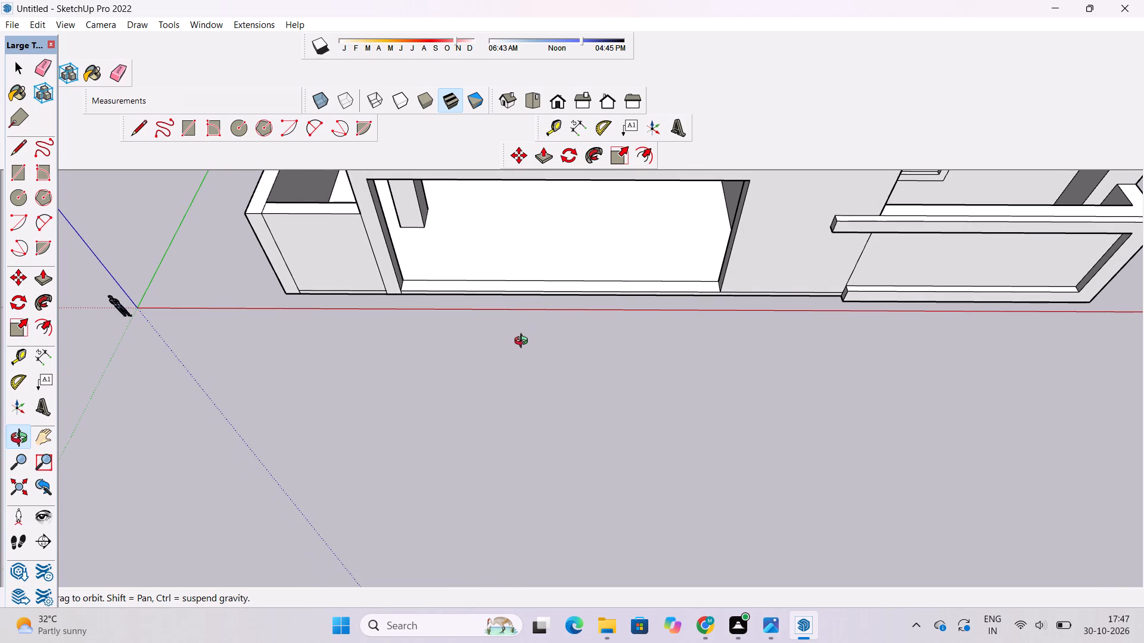
shift+drag(524, 342, 530, 330)
click(530, 330)
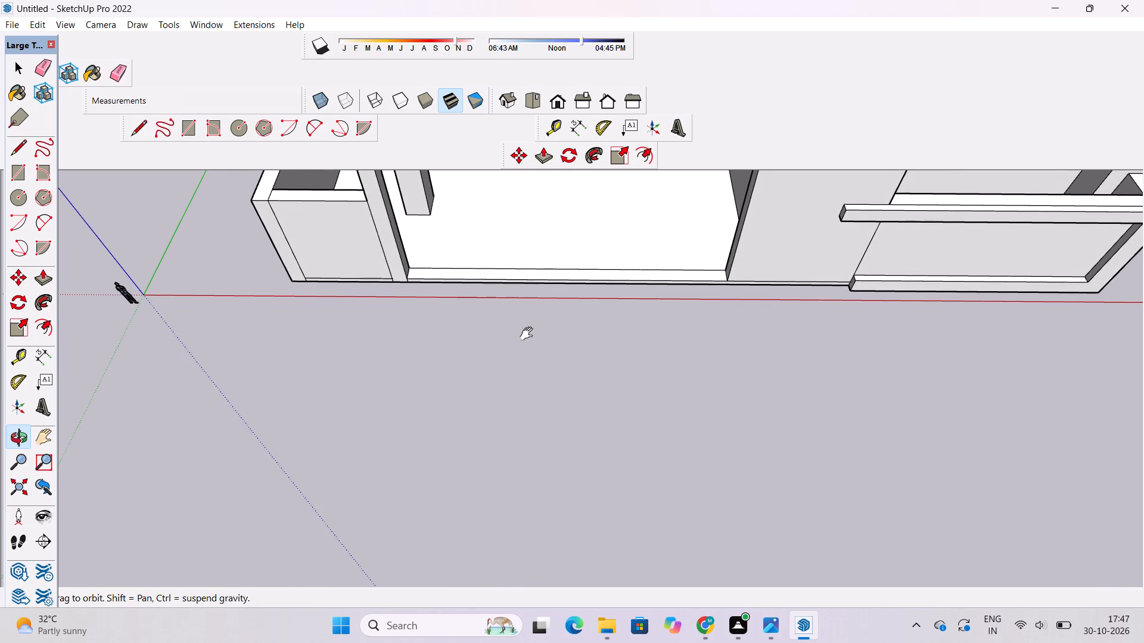
shift+drag(529, 334, 531, 323)
click(531, 323)
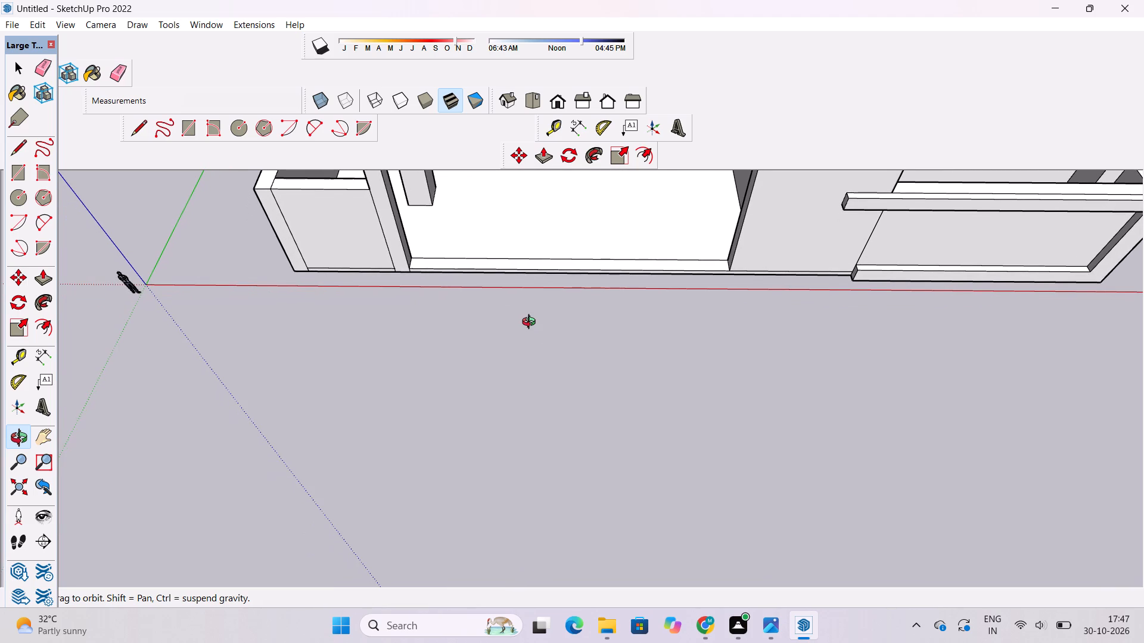
scroll(531, 323, down, 3)
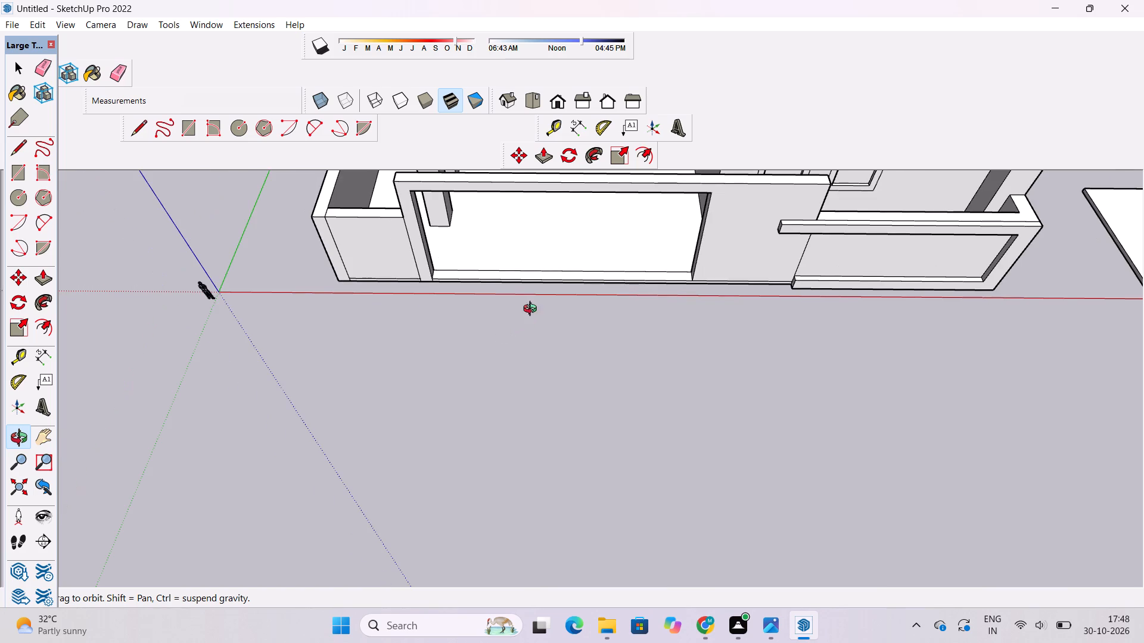
drag(533, 310, 537, 370)
scroll(570, 277, up, 3)
shift+drag(570, 277, 578, 354)
drag(544, 386, 544, 329)
shift+drag(544, 326, 551, 368)
drag(551, 368, 557, 309)
Draw a 65' line lengthwise along the gateway threshold from jamb to jamb, close to its inner edge.
scroll(519, 357, up, 4)
shift+drag(458, 369, 465, 338)
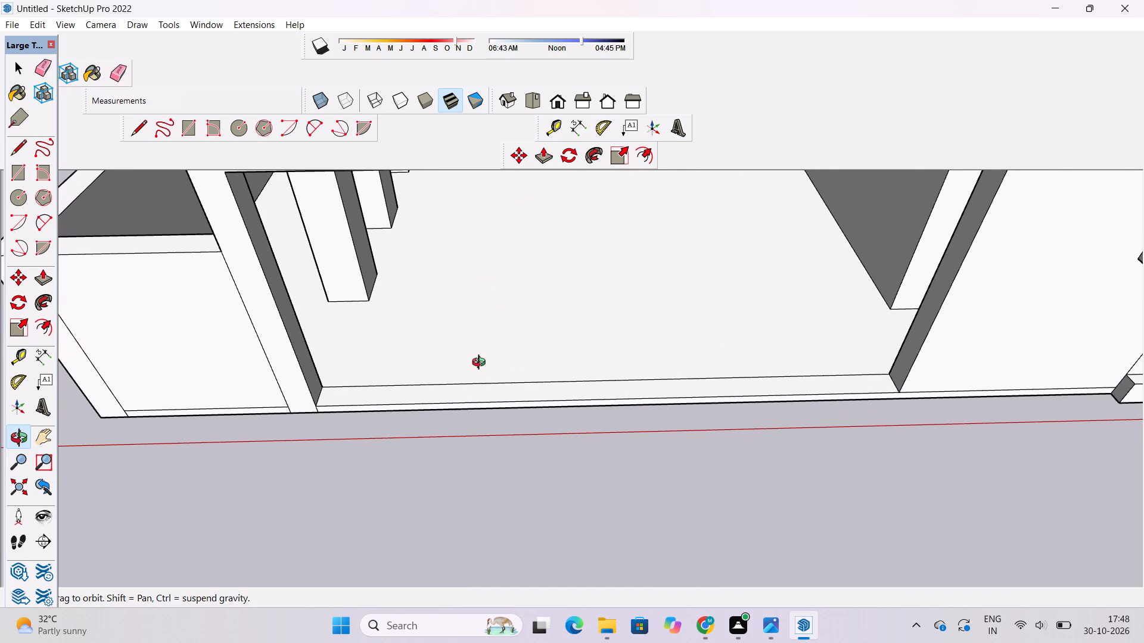
shift+drag(496, 347, 401, 347)
shift+drag(399, 358, 395, 382)
shift+drag(395, 382, 404, 353)
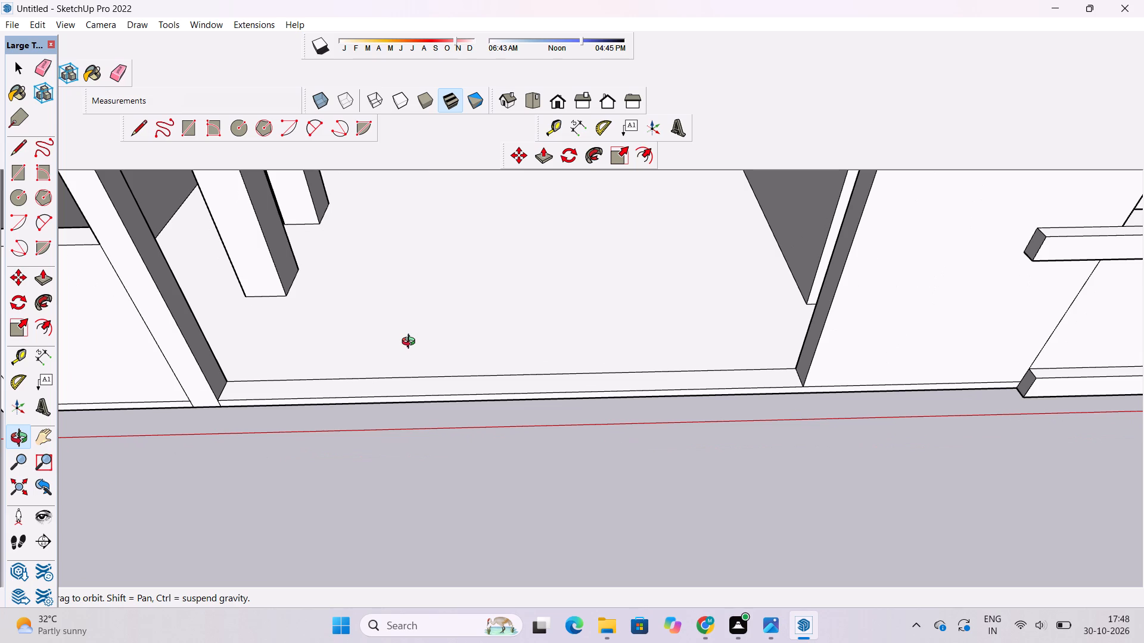
key(l)
scroll(236, 398, up, 8)
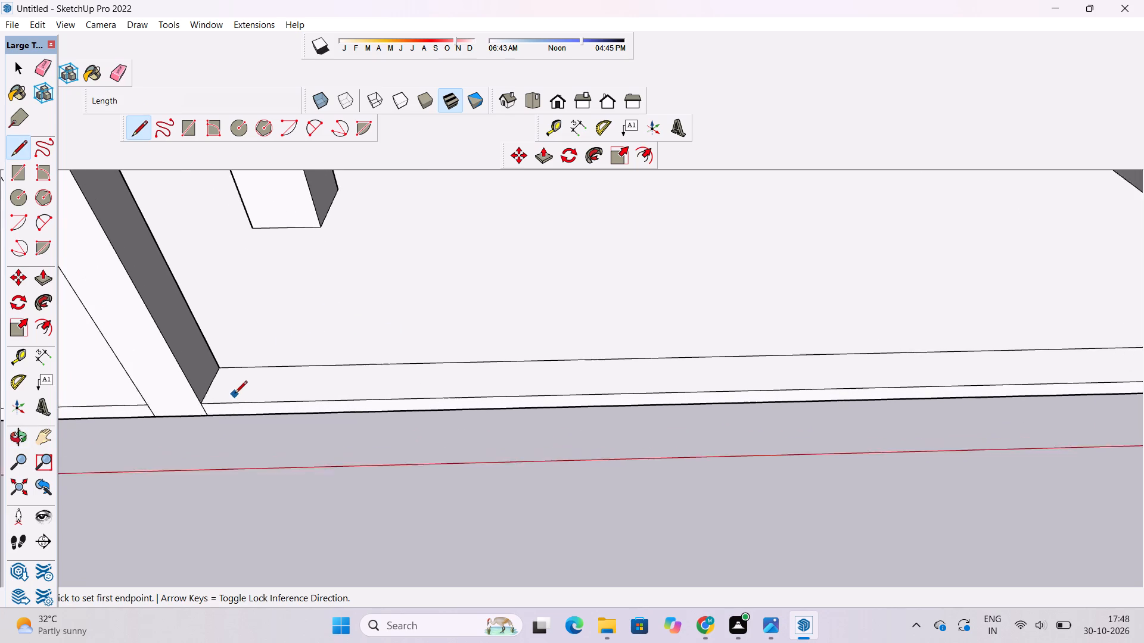
scroll(210, 374, up, 5)
click(214, 373)
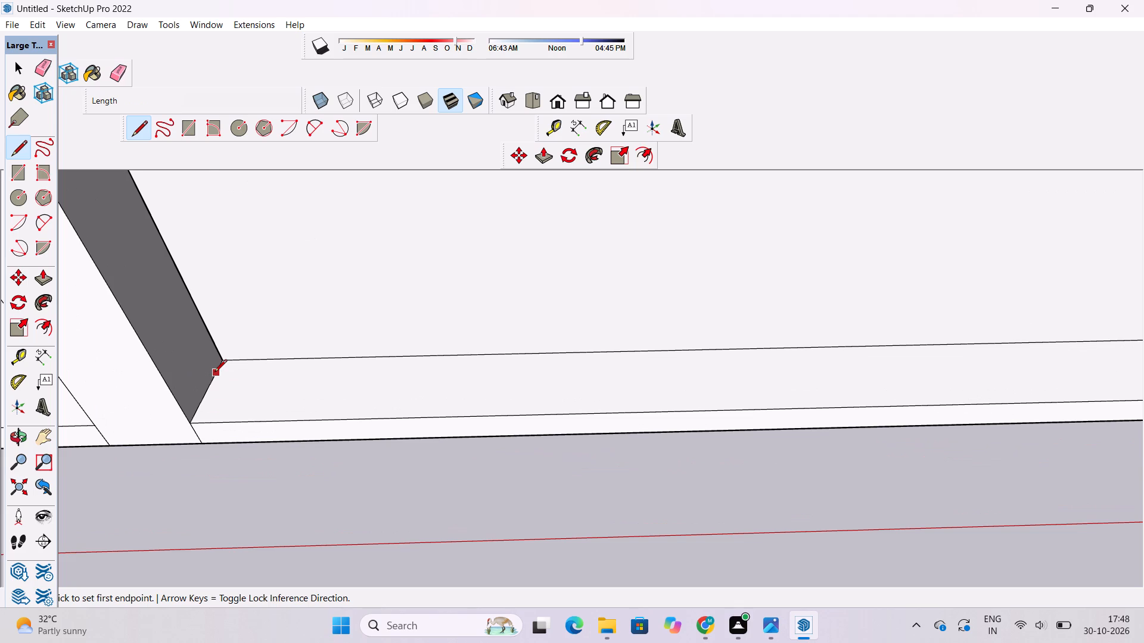
scroll(213, 373, down, 3)
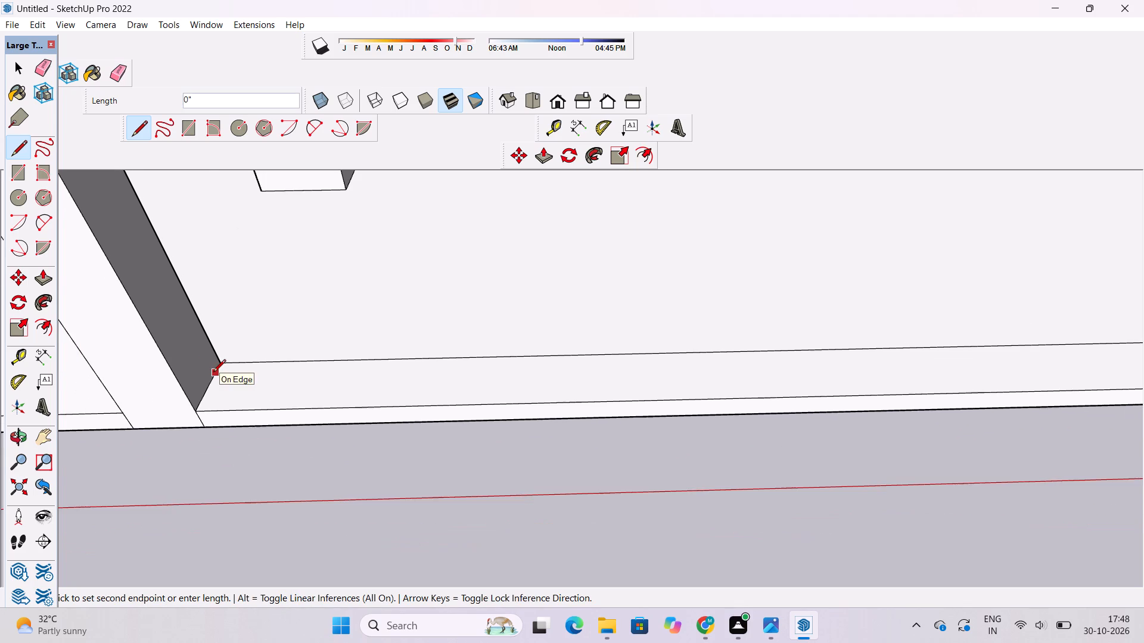
scroll(213, 373, down, 7)
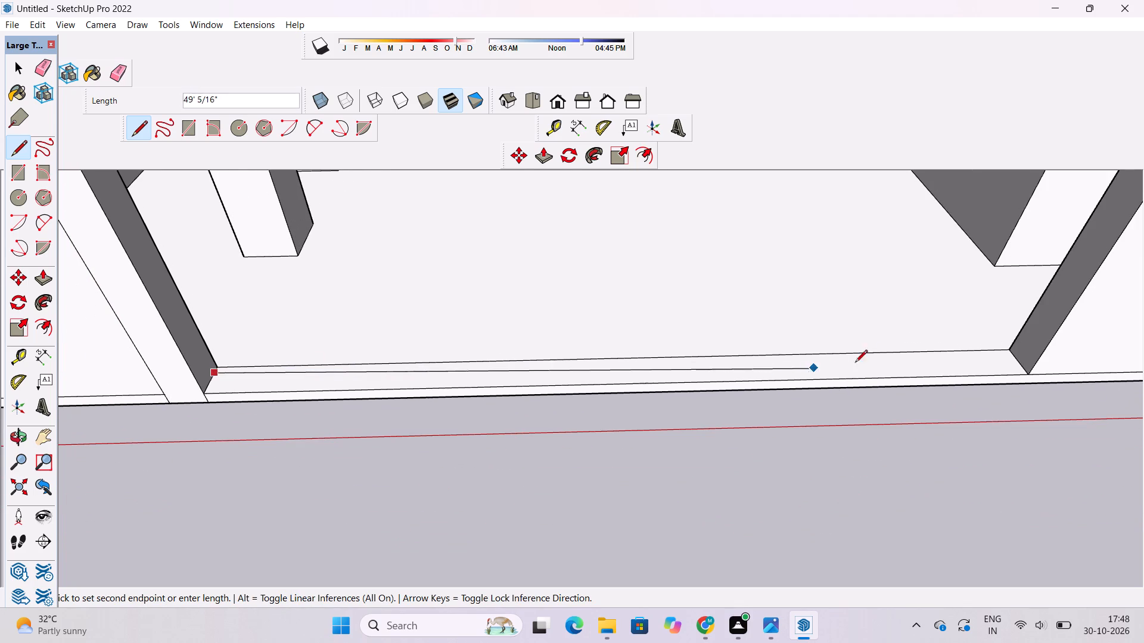
scroll(1017, 355, up, 5)
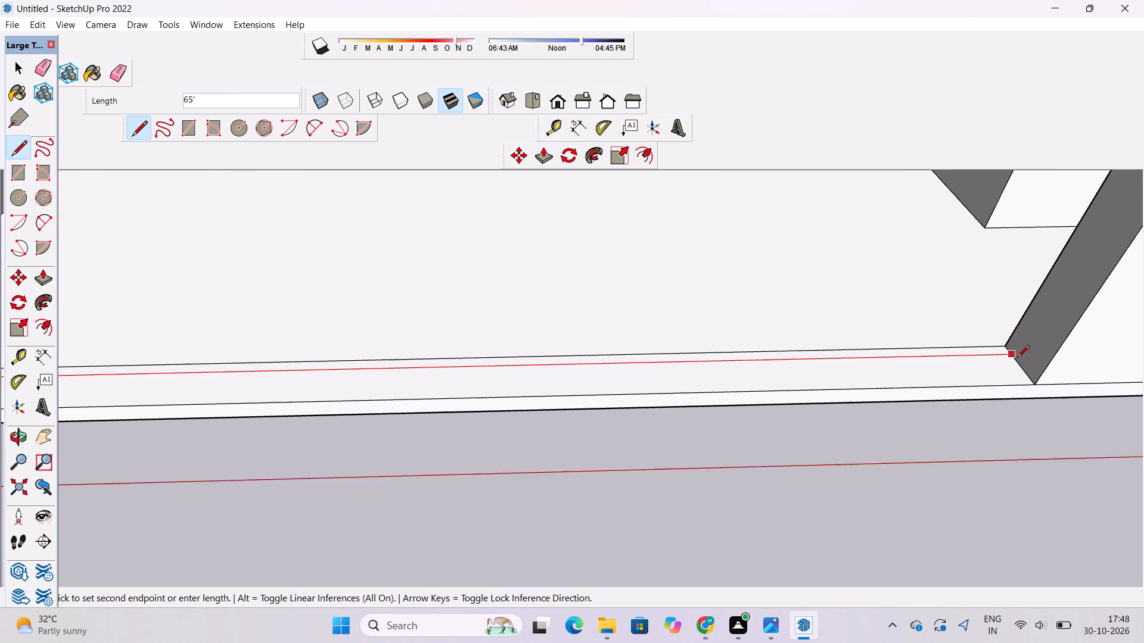
scroll(1017, 358, up, 1)
click(1017, 358)
Draw a second 65' line lengthwise along the gateway threshold from jamb to jamb, between the first line and the outer edge.
scroll(933, 327, down, 8)
scroll(340, 367, up, 3)
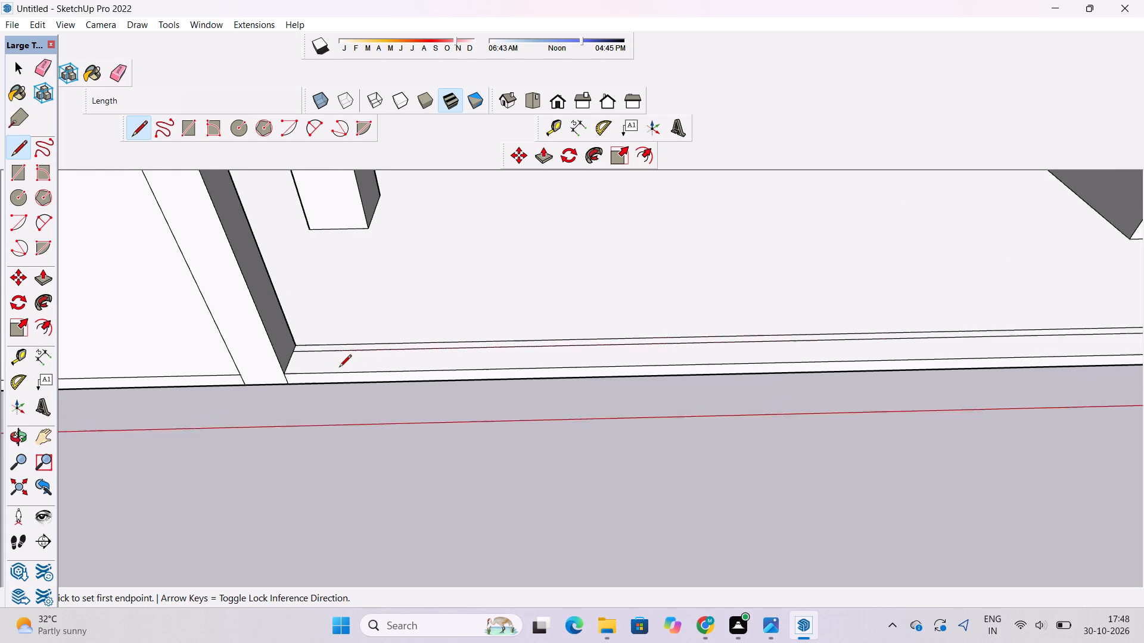
scroll(339, 368, up, 6)
scroll(260, 335, up, 10)
scroll(141, 367, down, 5)
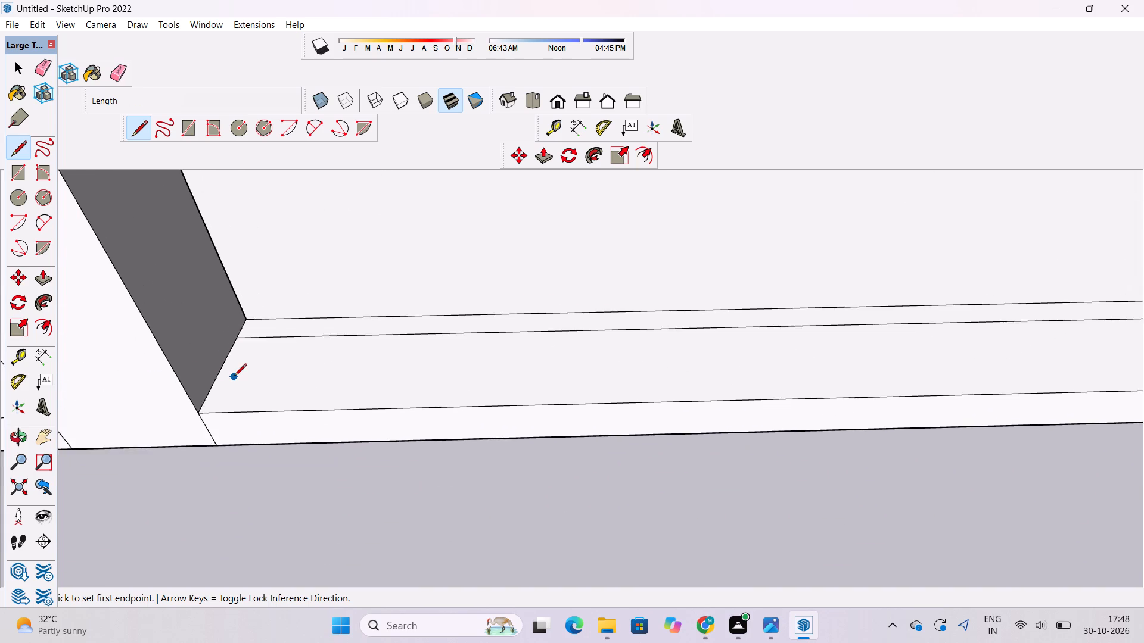
scroll(234, 377, up, 5)
click(210, 369)
scroll(208, 370, down, 13)
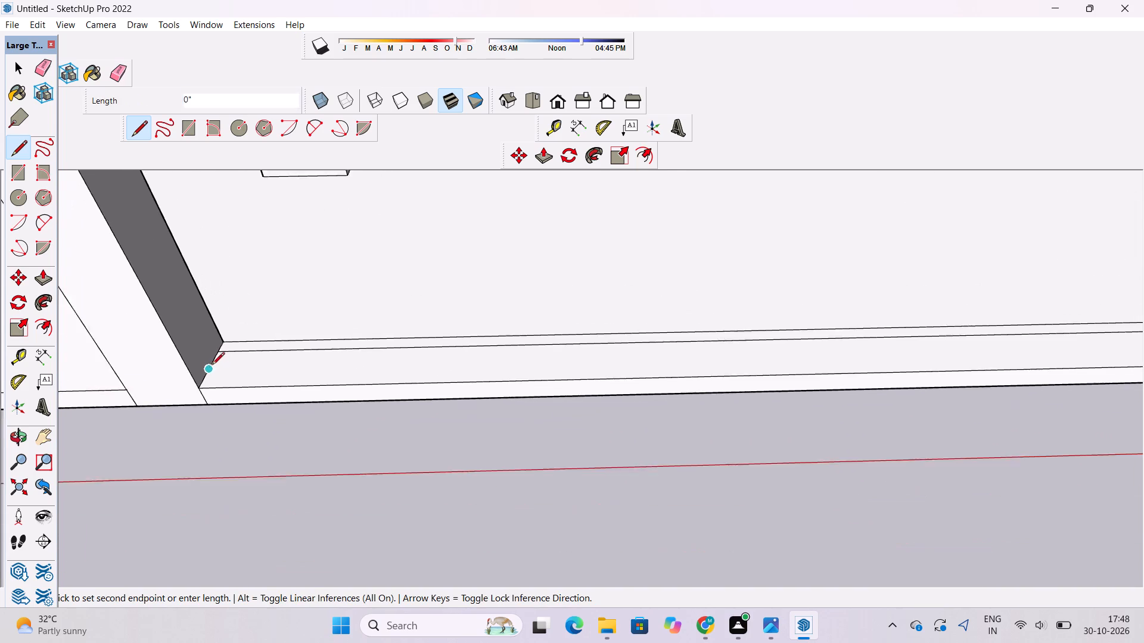
scroll(212, 366, down, 11)
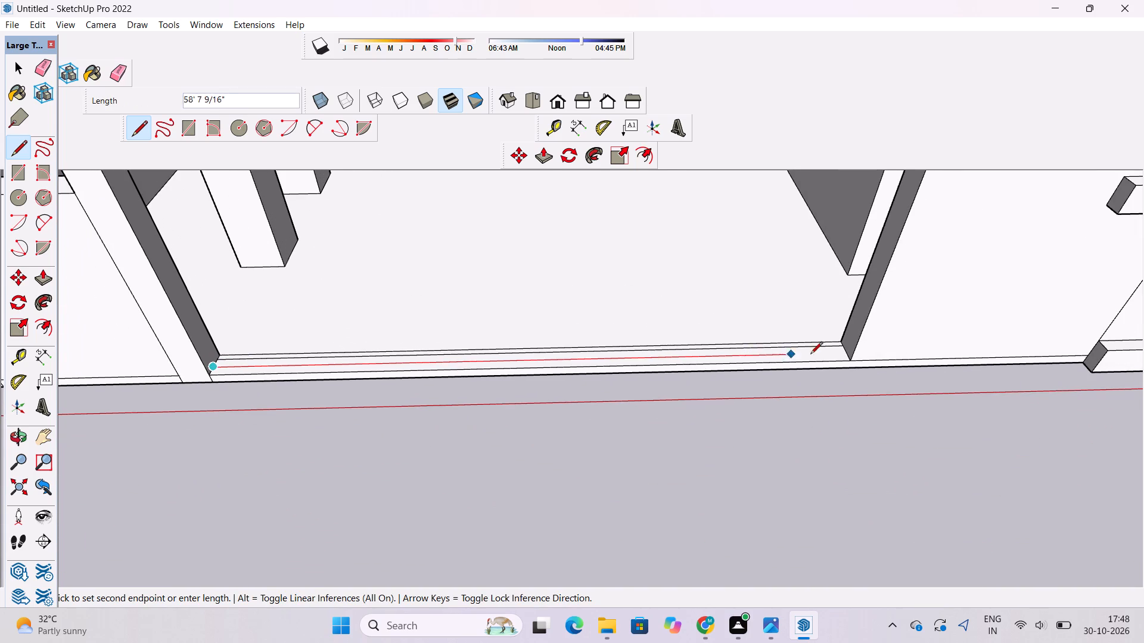
scroll(826, 352, up, 11)
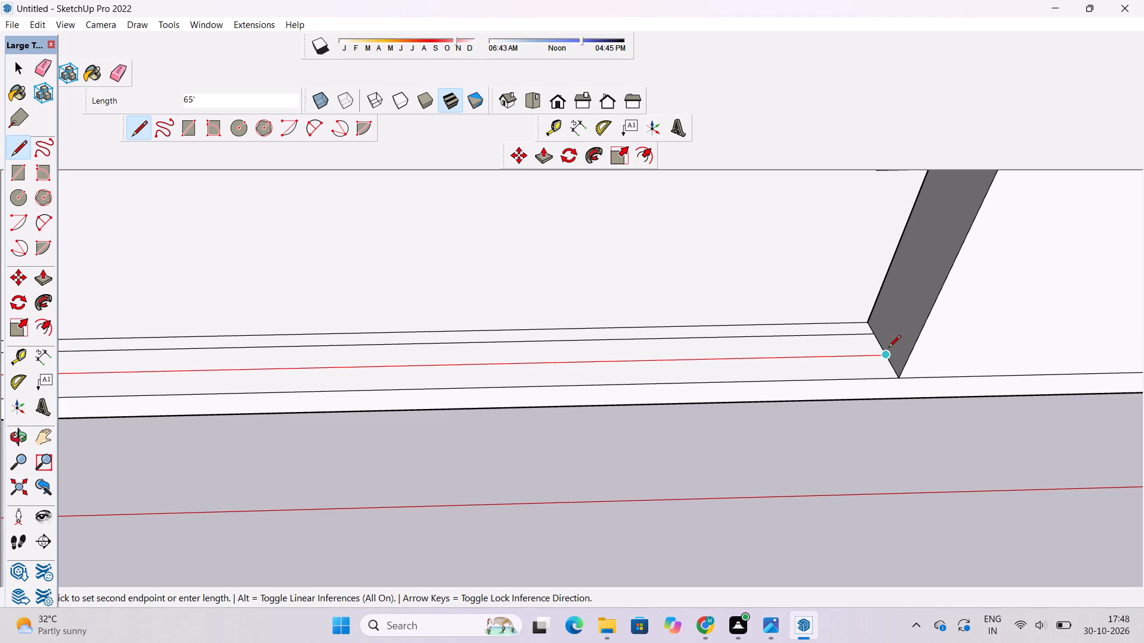
click(888, 351)
Examine the divided threshold, gateway opening and front boundary wall from several angles and distances.
key(o)
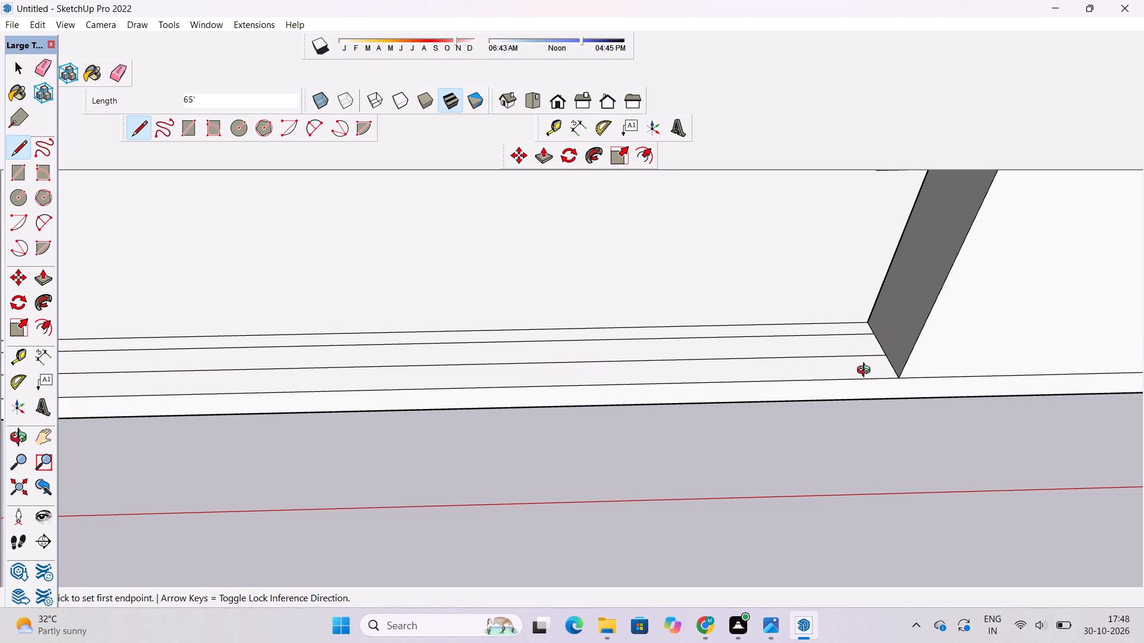
drag(816, 408, 898, 348)
scroll(899, 347, down, 5)
shift+drag(868, 344, 866, 349)
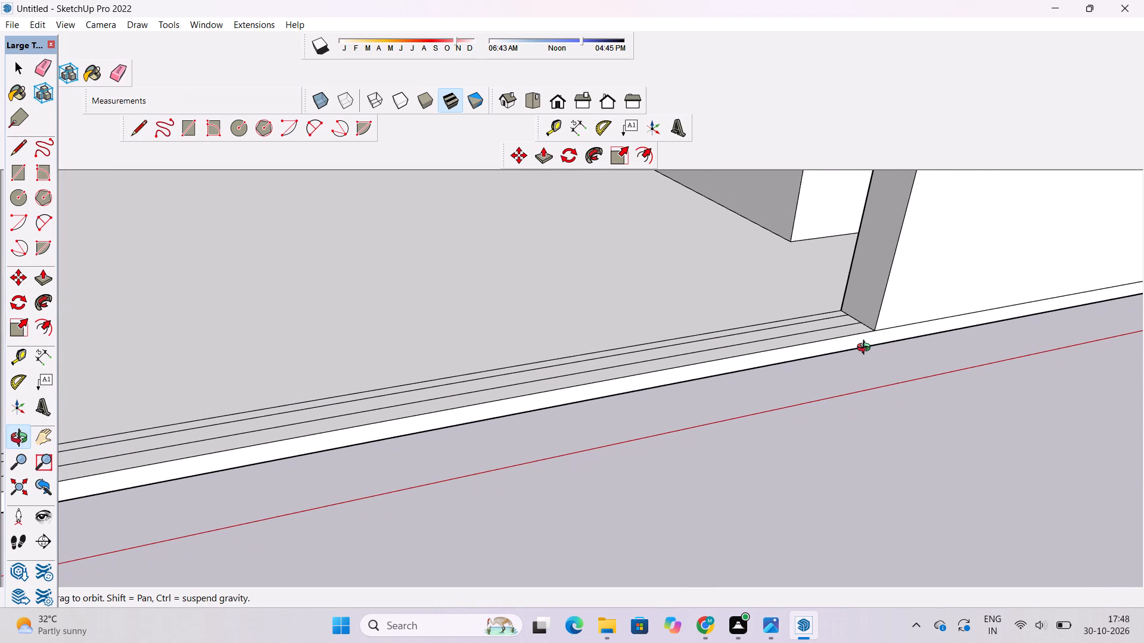
scroll(843, 356, down, 2)
shift+drag(841, 358, 841, 386)
drag(835, 397, 810, 358)
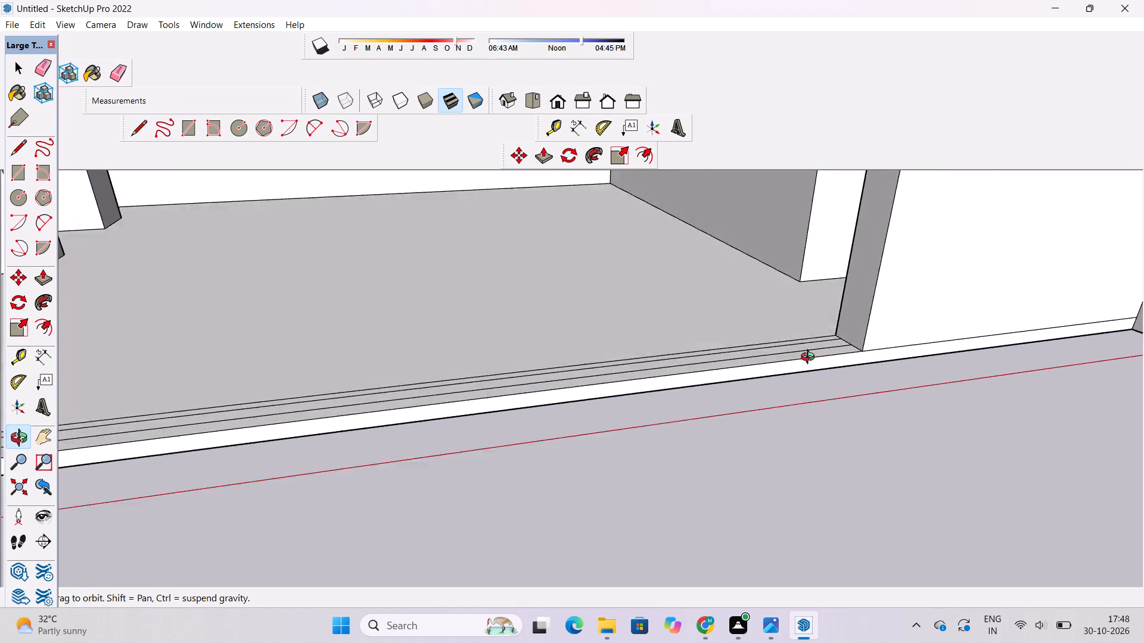
drag(810, 358, 802, 339)
scroll(798, 332, down, 5)
shift+drag(797, 333, 773, 415)
scroll(770, 394, down, 6)
shift+drag(770, 394, 791, 436)
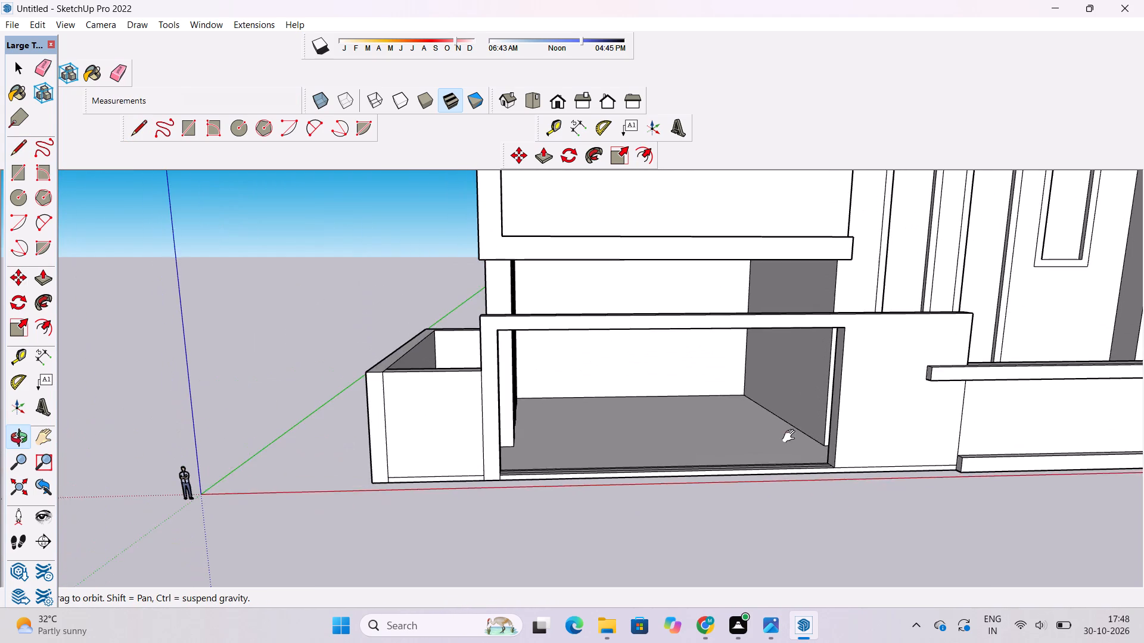
shift+drag(791, 436, 789, 410)
shift+drag(789, 408, 794, 447)
drag(803, 461, 788, 385)
drag(788, 385, 824, 473)
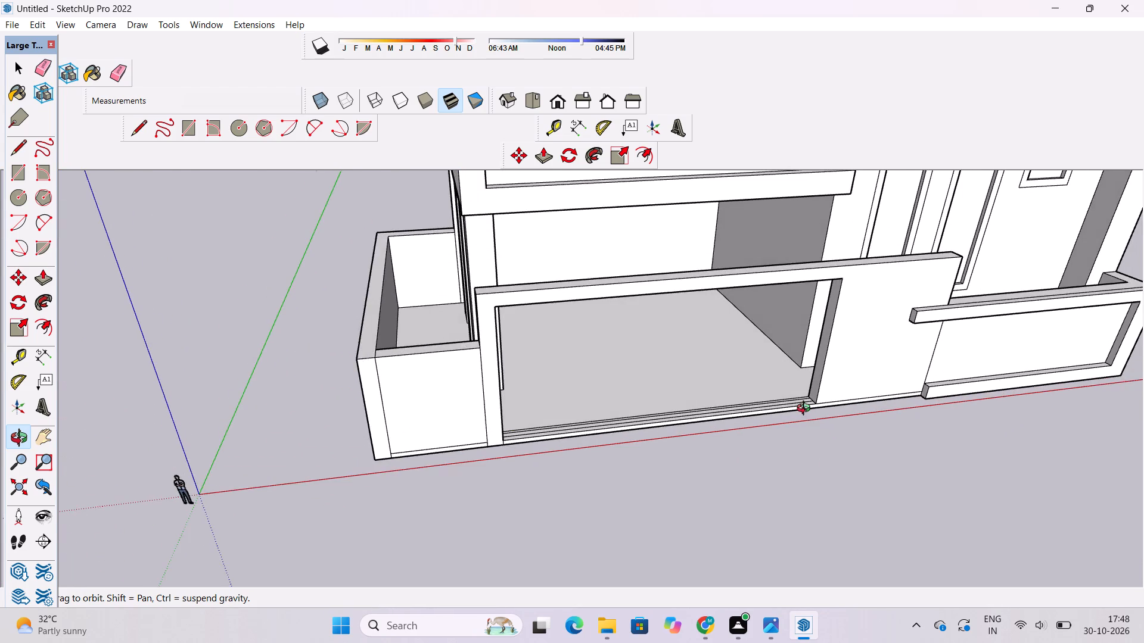
scroll(806, 410, up, 9)
shift+drag(792, 411, 773, 422)
drag(773, 422, 804, 423)
Push/Pull the threshold's middle strip up 21' to form a gate panel across the gateway.
key(p)
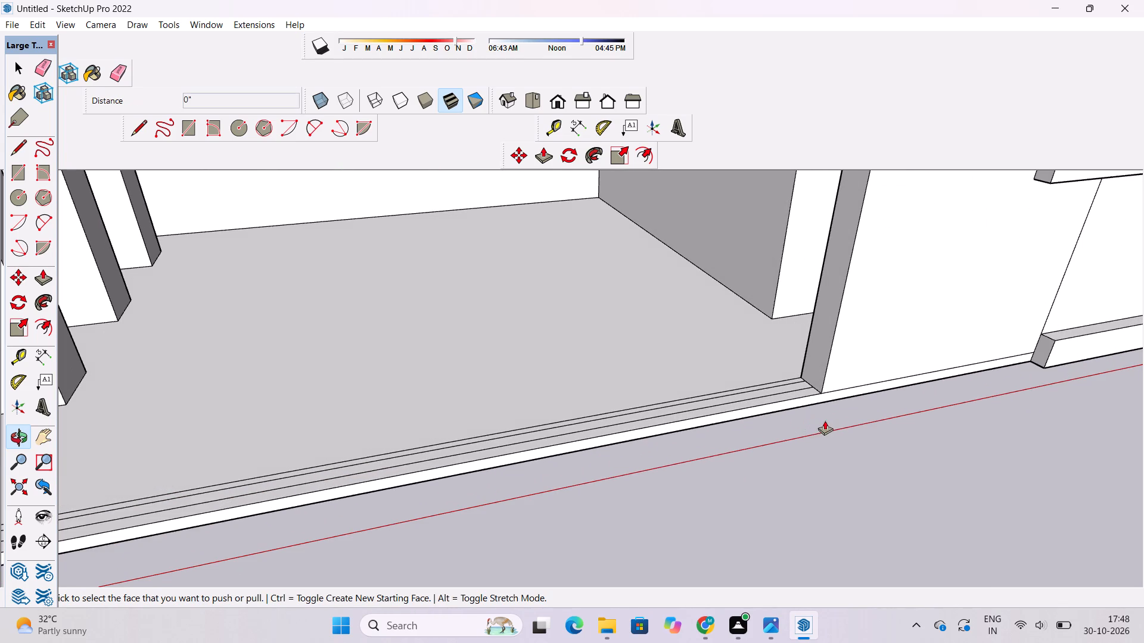
scroll(825, 420, down, 5)
scroll(792, 404, up, 10)
click(793, 398)
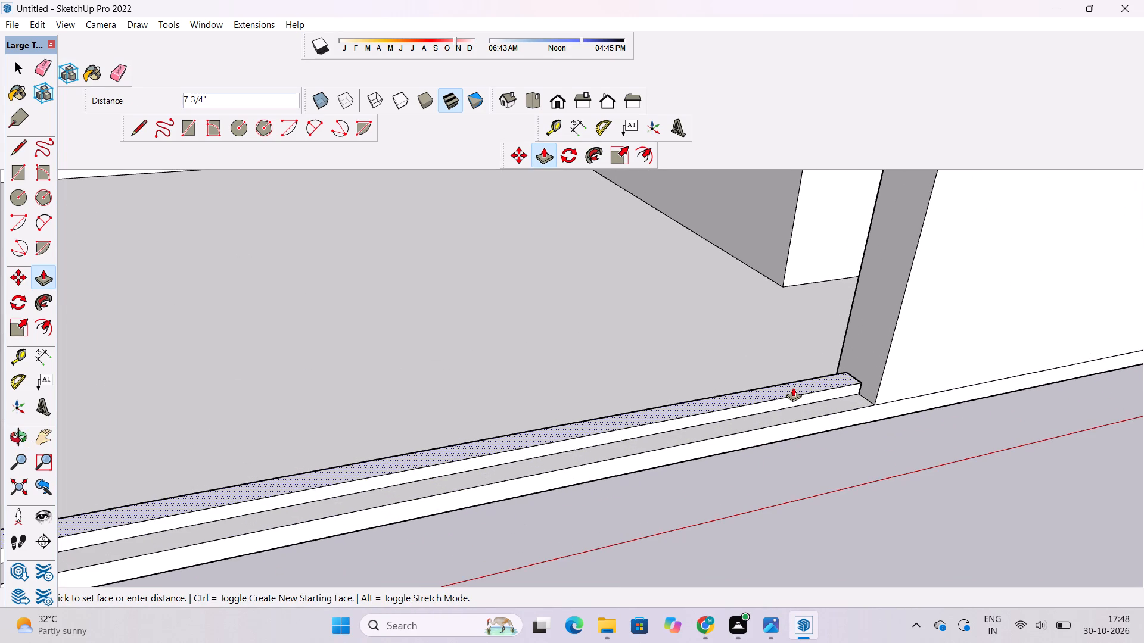
scroll(793, 386, down, 12)
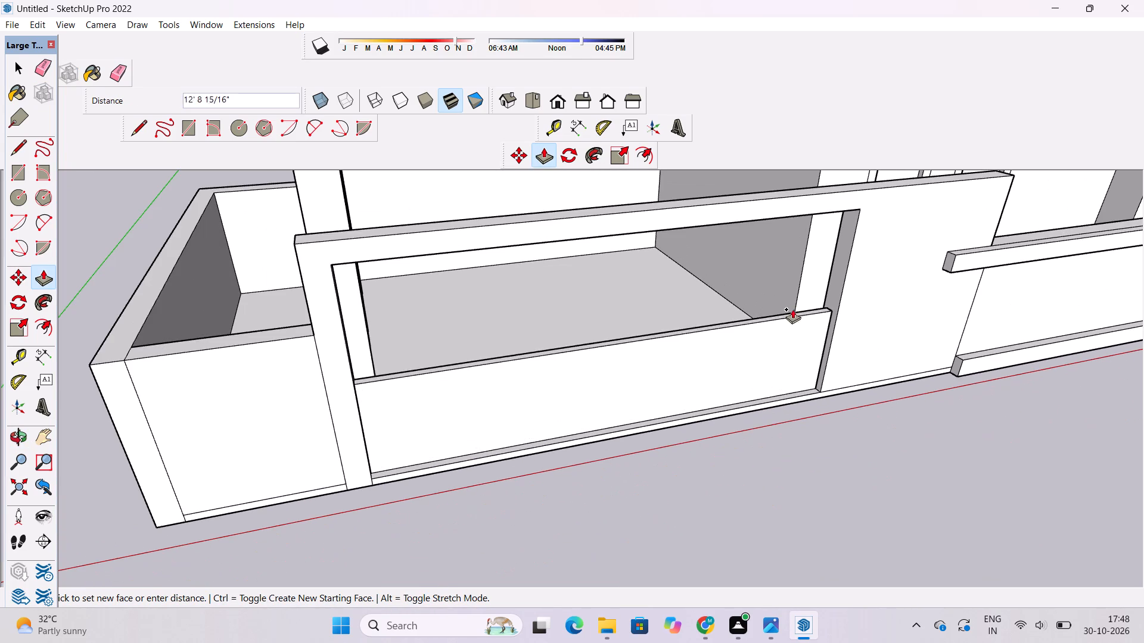
key(o)
drag(789, 359, 781, 302)
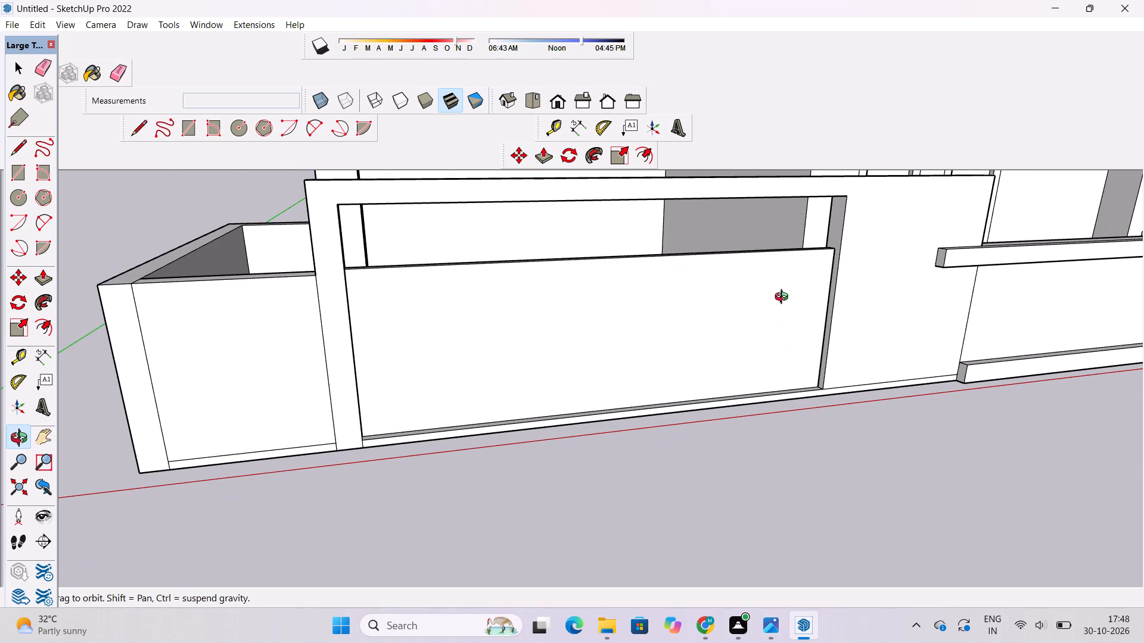
scroll(808, 344, down, 1)
shift+drag(809, 345, 813, 376)
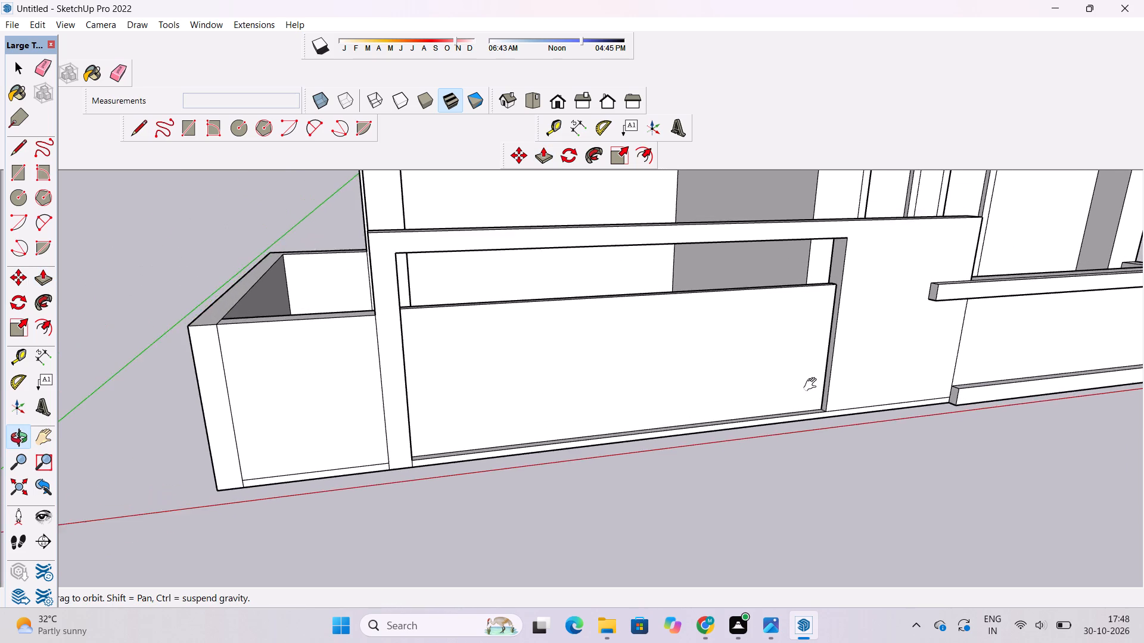
drag(813, 385, 811, 360)
shift+drag(805, 351, 786, 377)
shift+scroll(786, 378, up, 2)
shift+drag(791, 372, 809, 387)
click(810, 388)
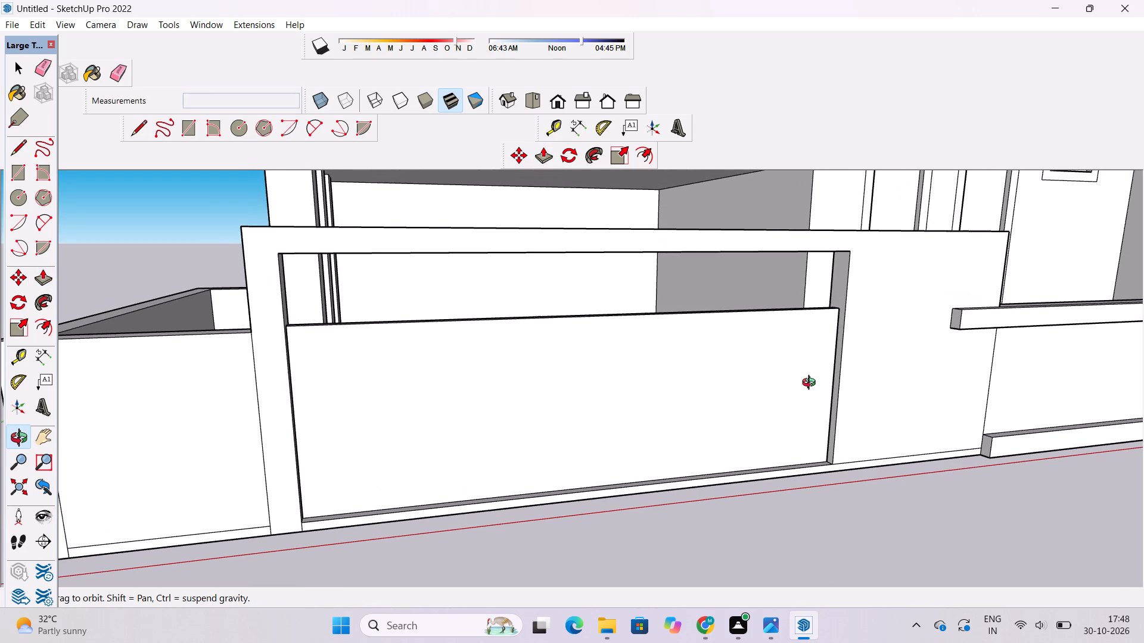
key(p)
scroll(810, 307, down, 2)
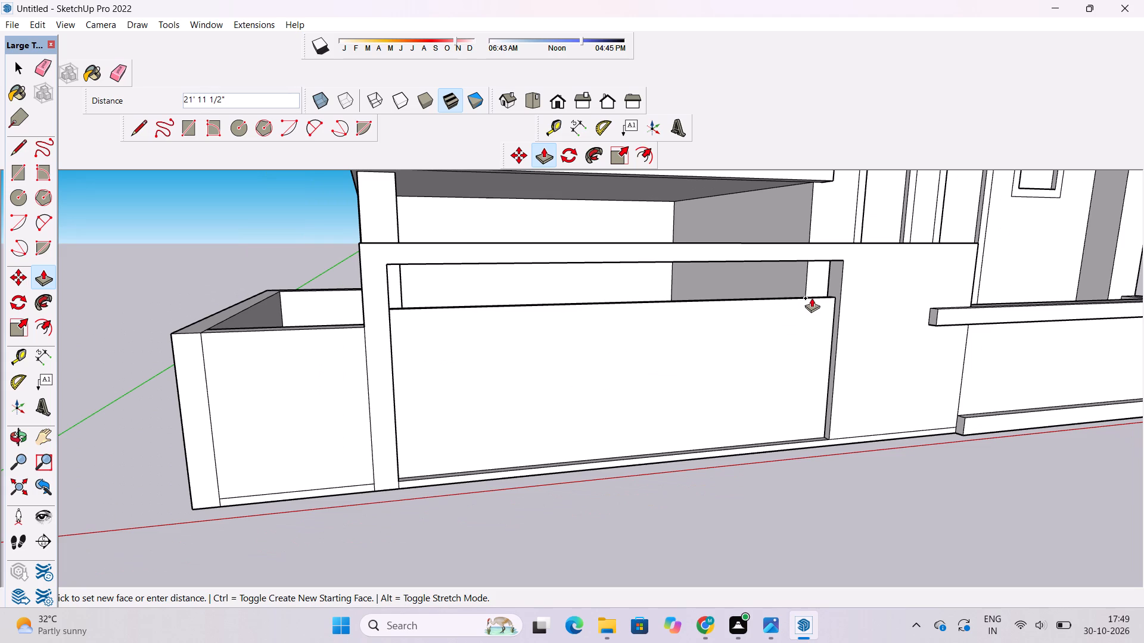
key(2)
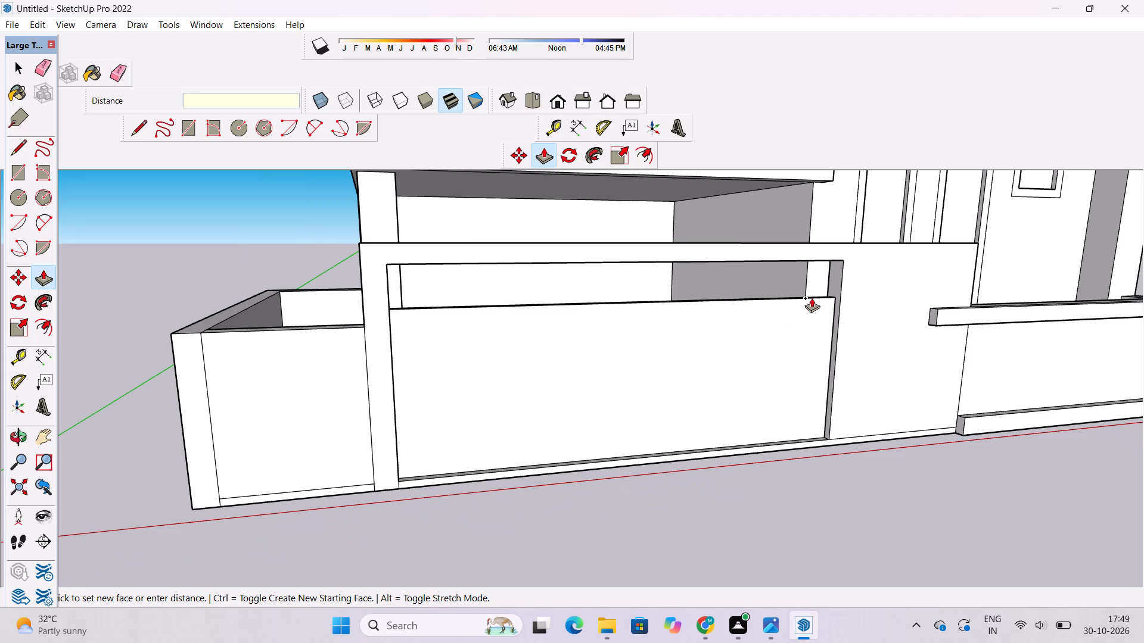
text(1')
key(Return)
Examine the gate panel and its fit within the gateway from the front.
key(o)
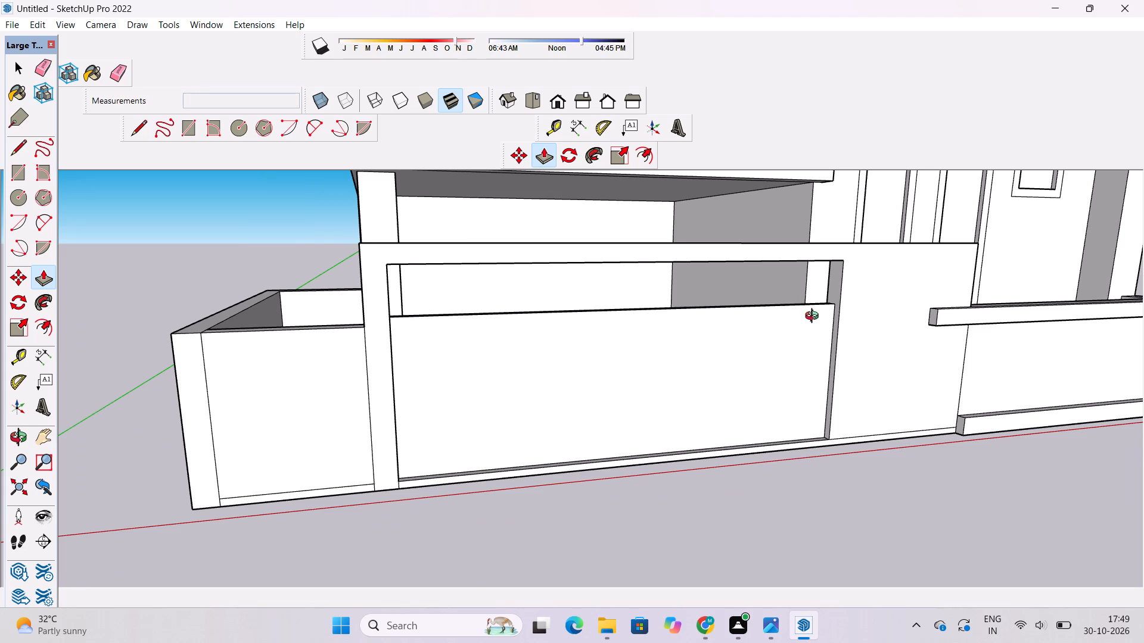
drag(804, 341, 748, 328)
shift+drag(744, 330, 739, 316)
drag(718, 327, 745, 332)
scroll(768, 330, down, 3)
shift+drag(764, 337, 710, 342)
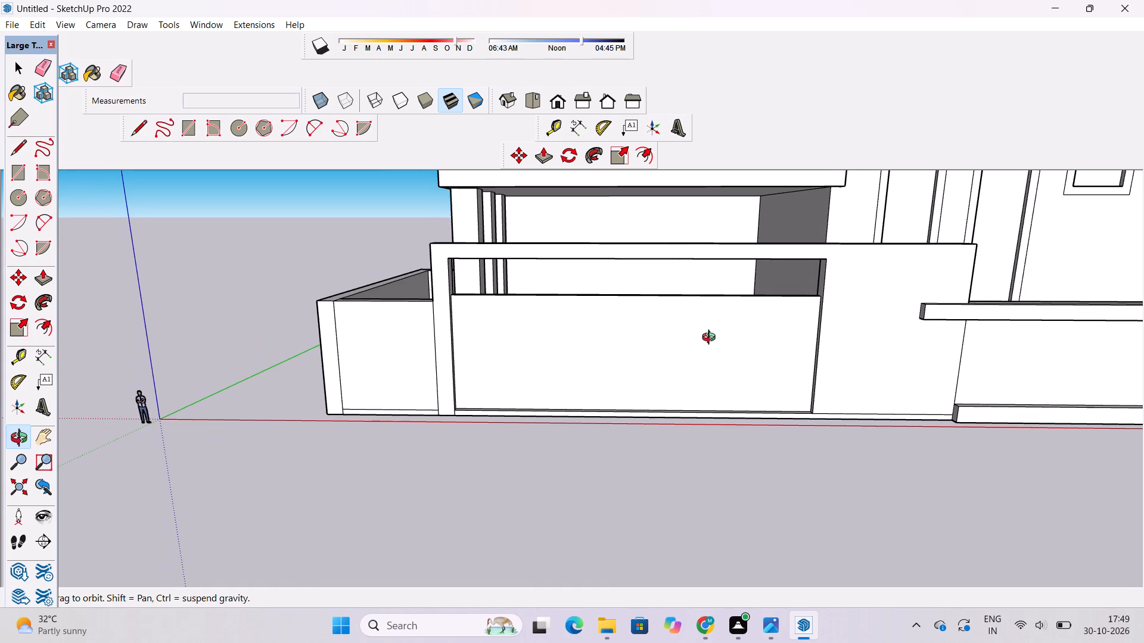
shift+drag(702, 325, 692, 301)
shift+scroll(685, 288, up, 2)
shift+drag(657, 323, 656, 302)
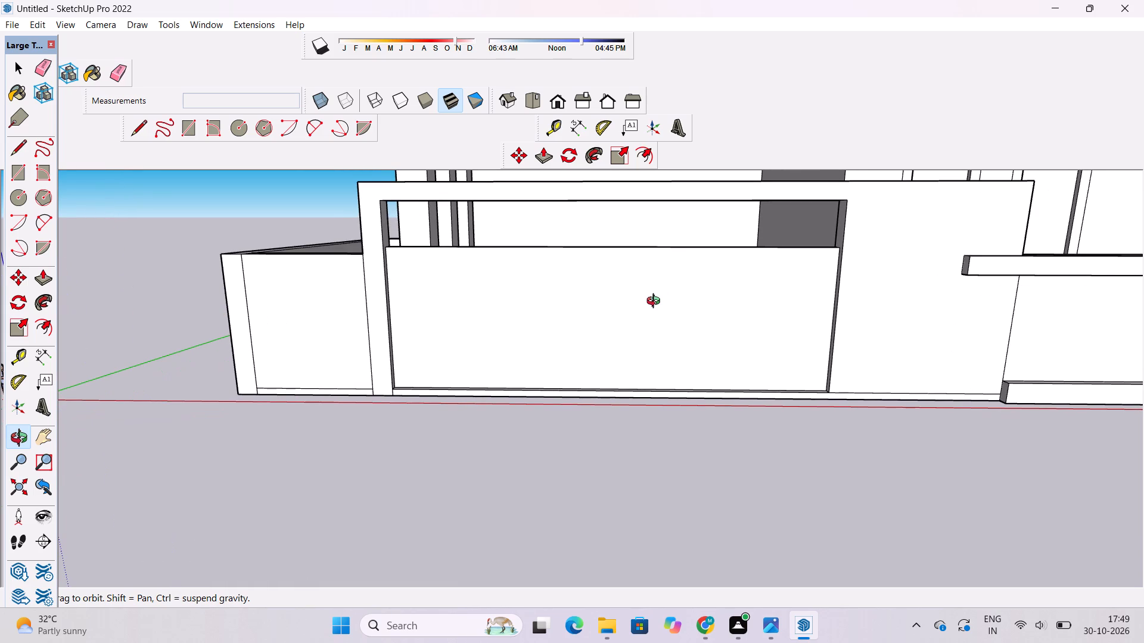
Place a vertical guide line on the gate panel, 21' inward from the left jamb.
key(t)
scroll(402, 321, up, 4)
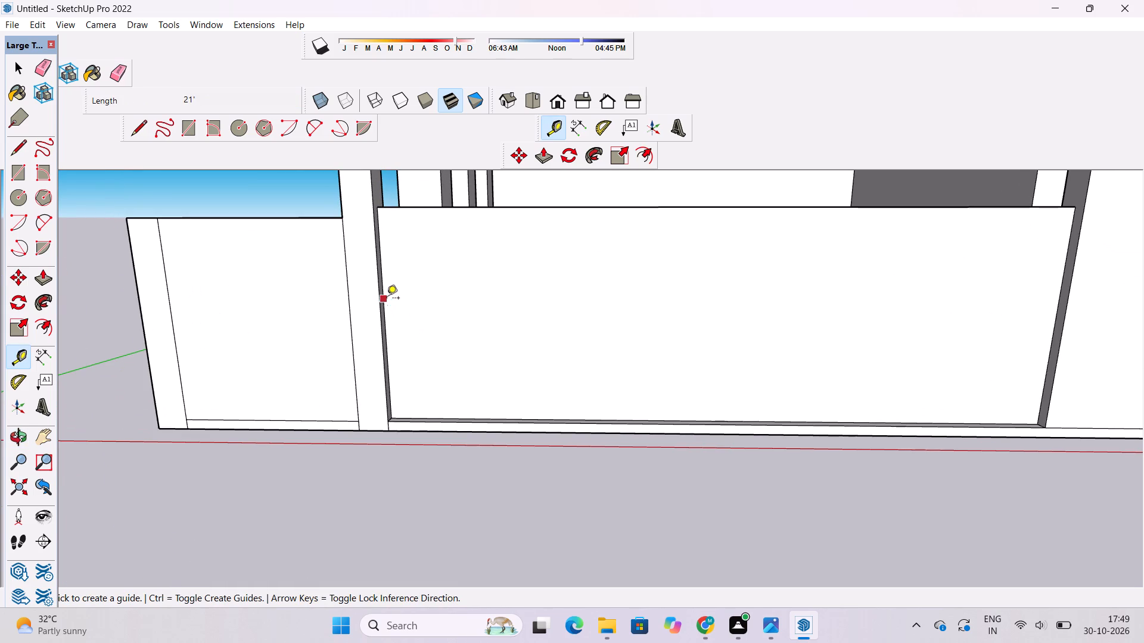
click(384, 317)
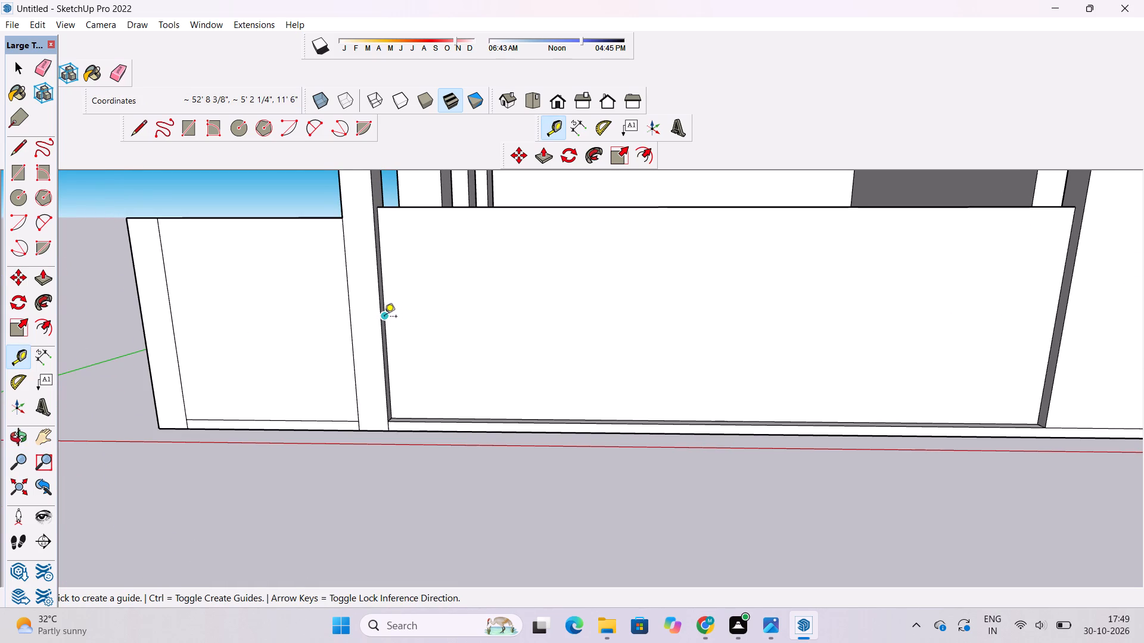
scroll(384, 317, down, 5)
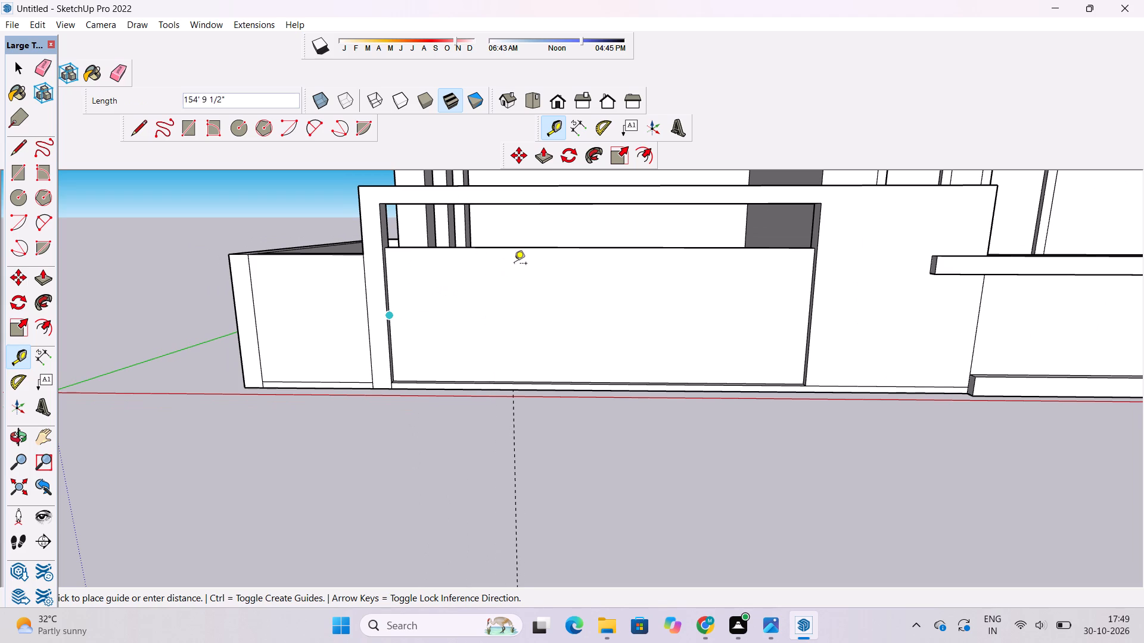
scroll(378, 267, down, 10)
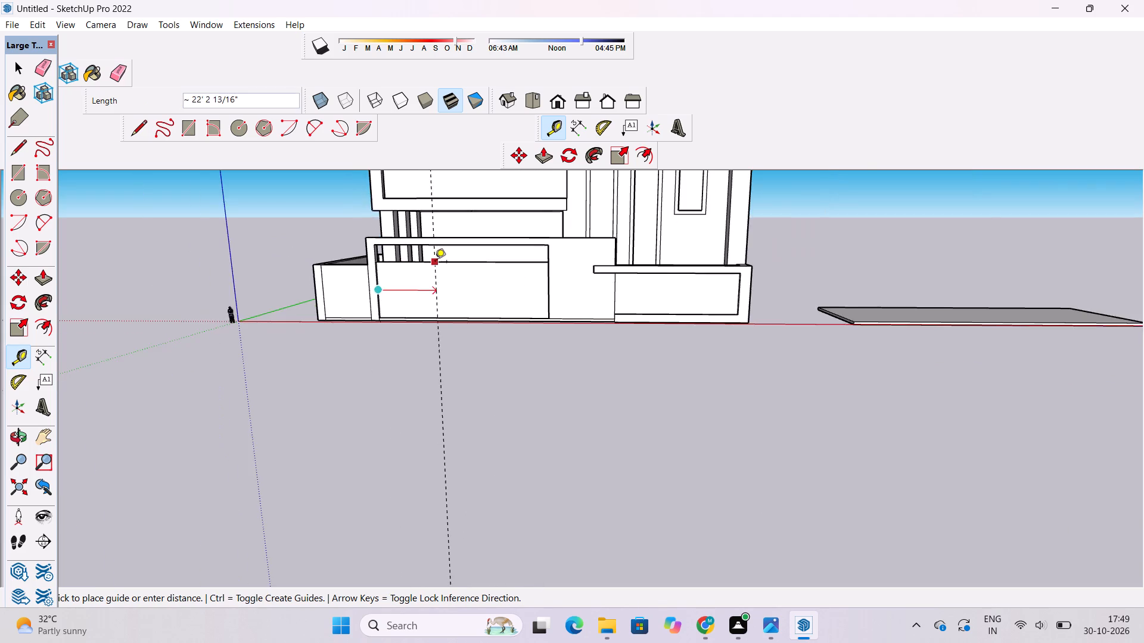
scroll(435, 263, up, 15)
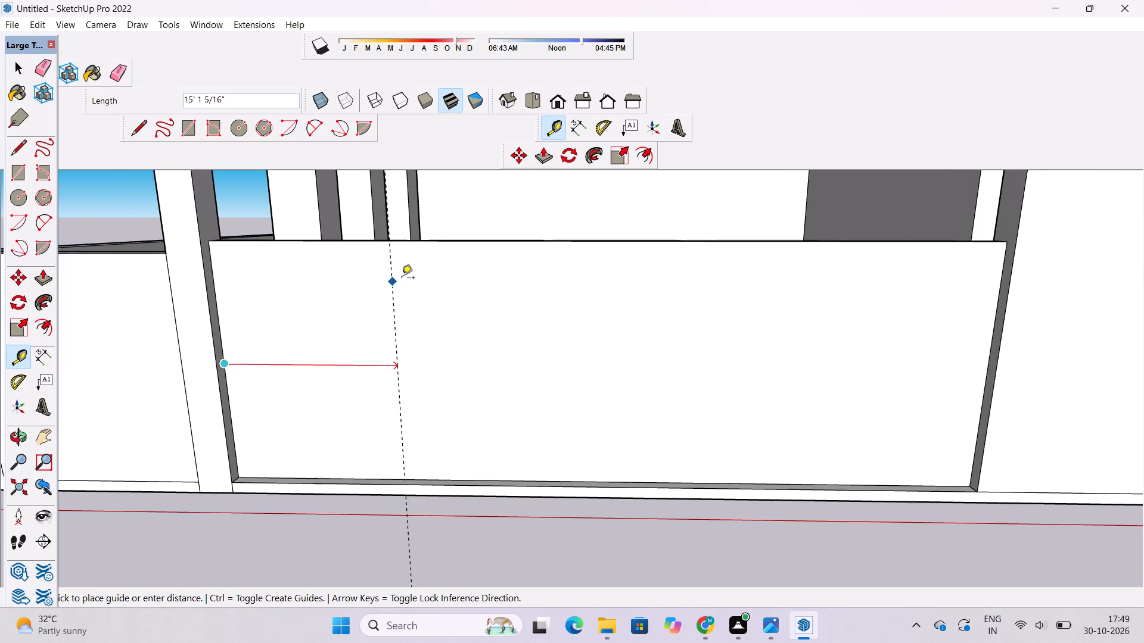
scroll(479, 263, down, 9)
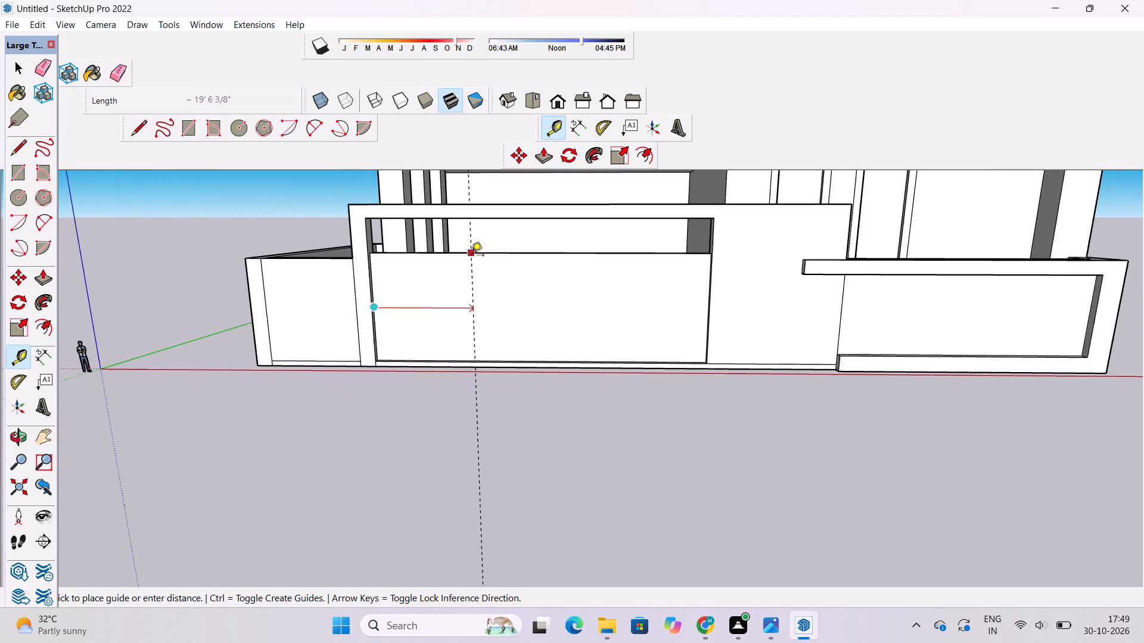
scroll(474, 253, up, 2)
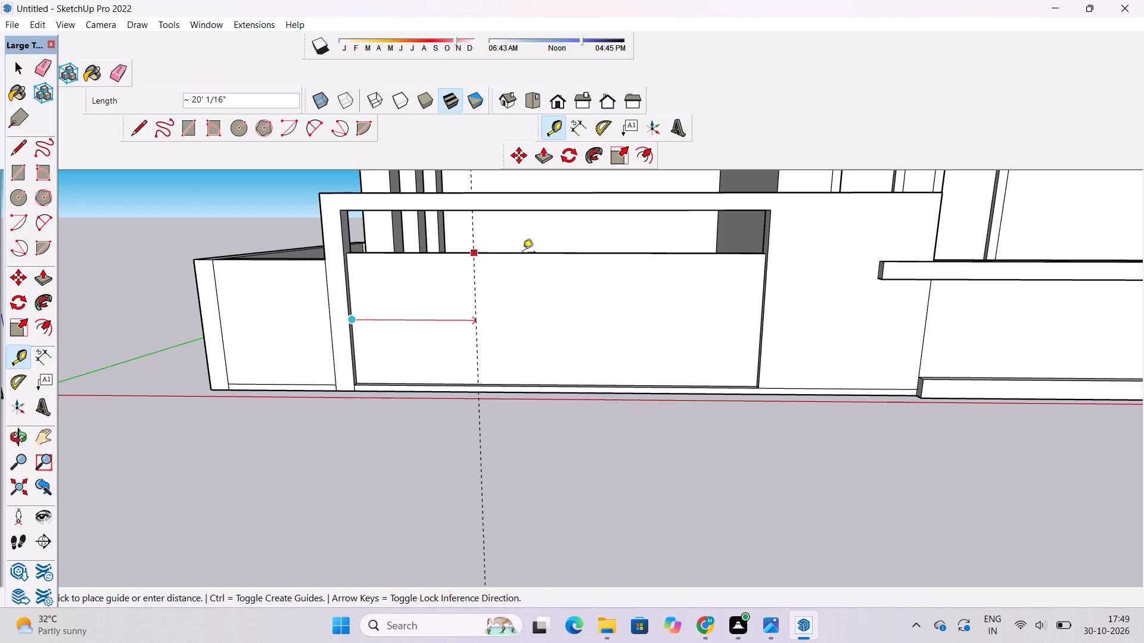
scroll(532, 272, down, 9)
scroll(527, 285, up, 6)
scroll(446, 286, up, 6)
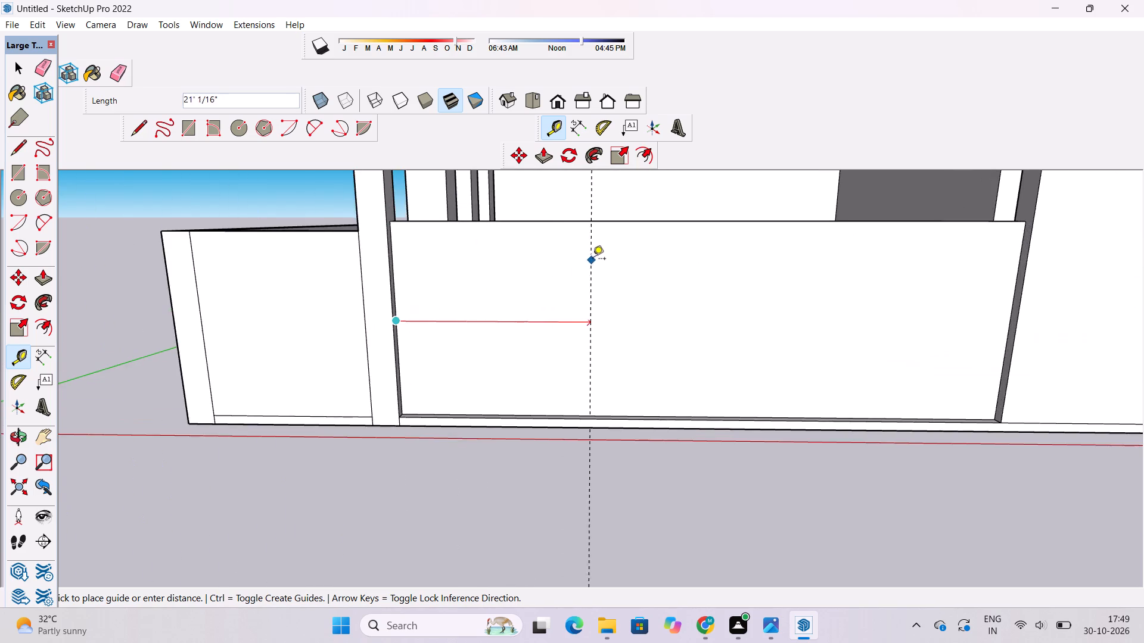
scroll(593, 260, down, 6)
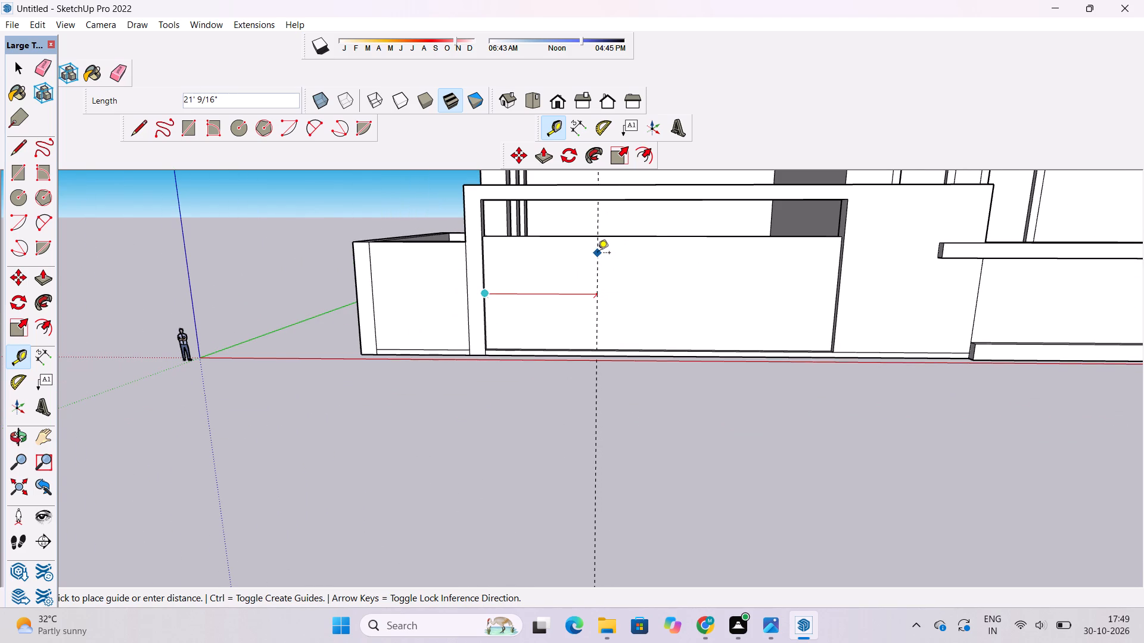
text(21')
key(Return)
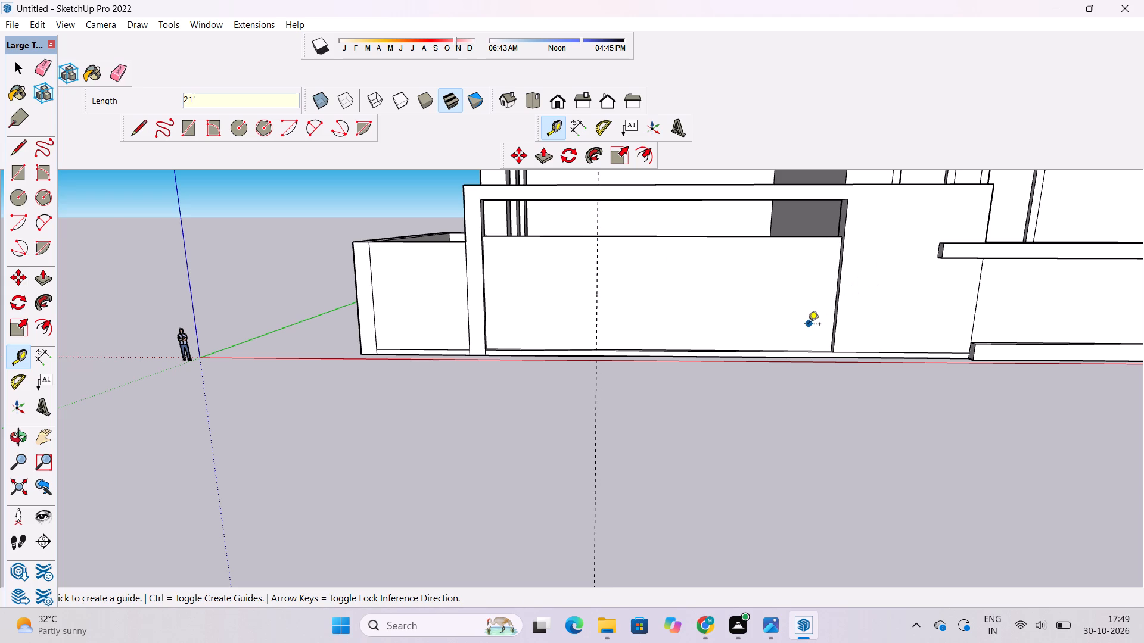
Place a vertical guide line on the gate panel, 21' inward from the right jamb.
scroll(797, 320, up, 5)
scroll(840, 318, down, 3)
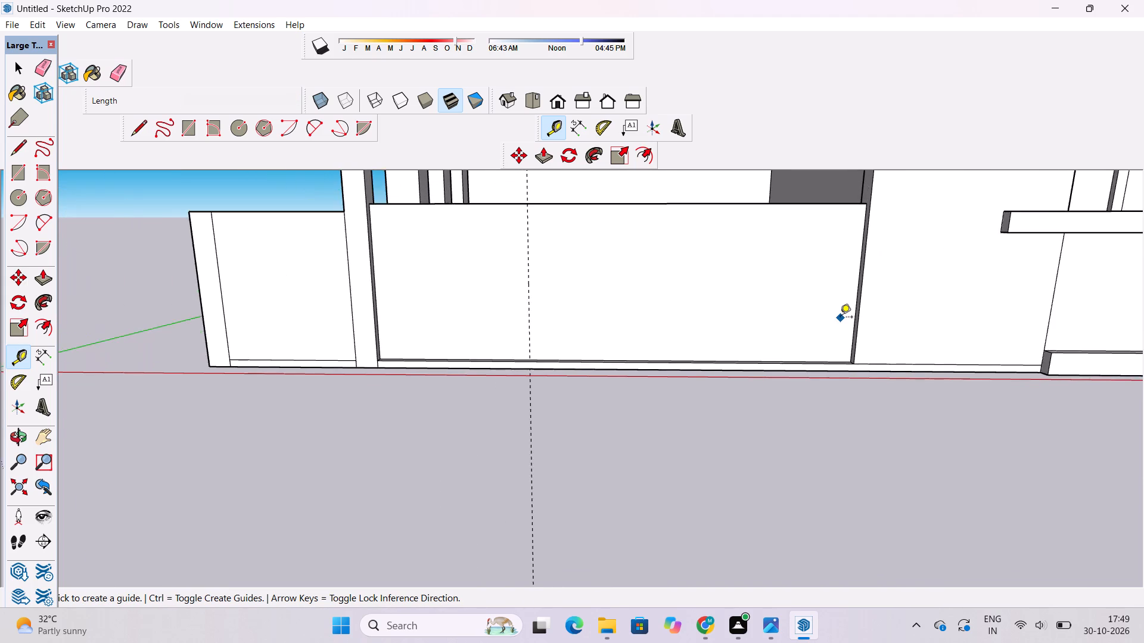
scroll(840, 318, down, 1)
scroll(844, 307, up, 9)
click(870, 273)
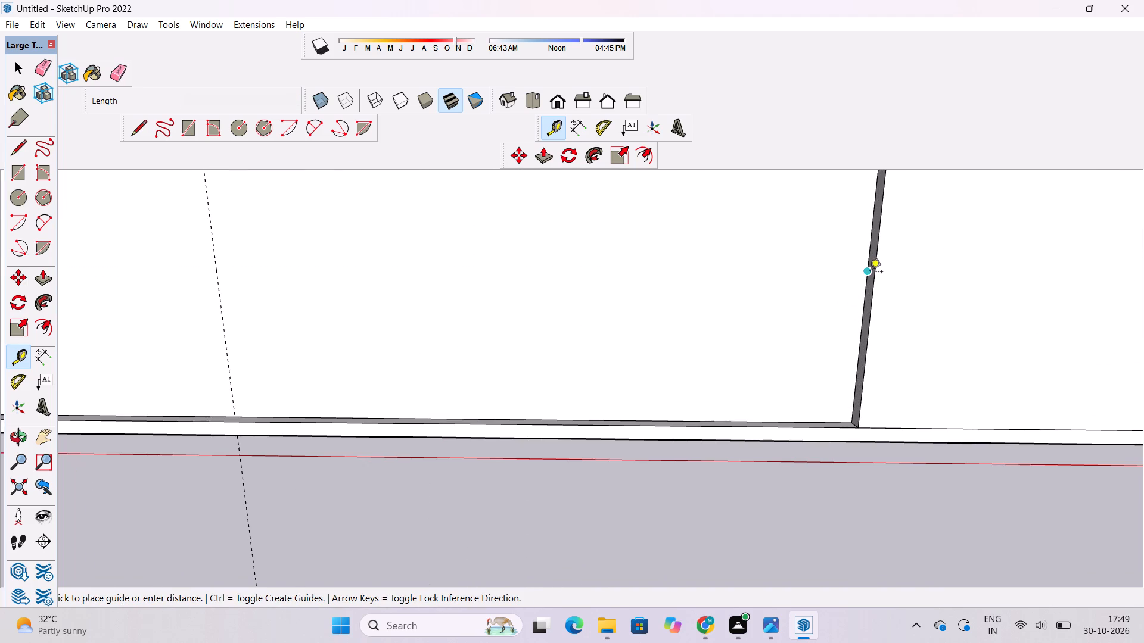
scroll(870, 273, down, 4)
text(21')
key(Return)
scroll(552, 353, down, 9)
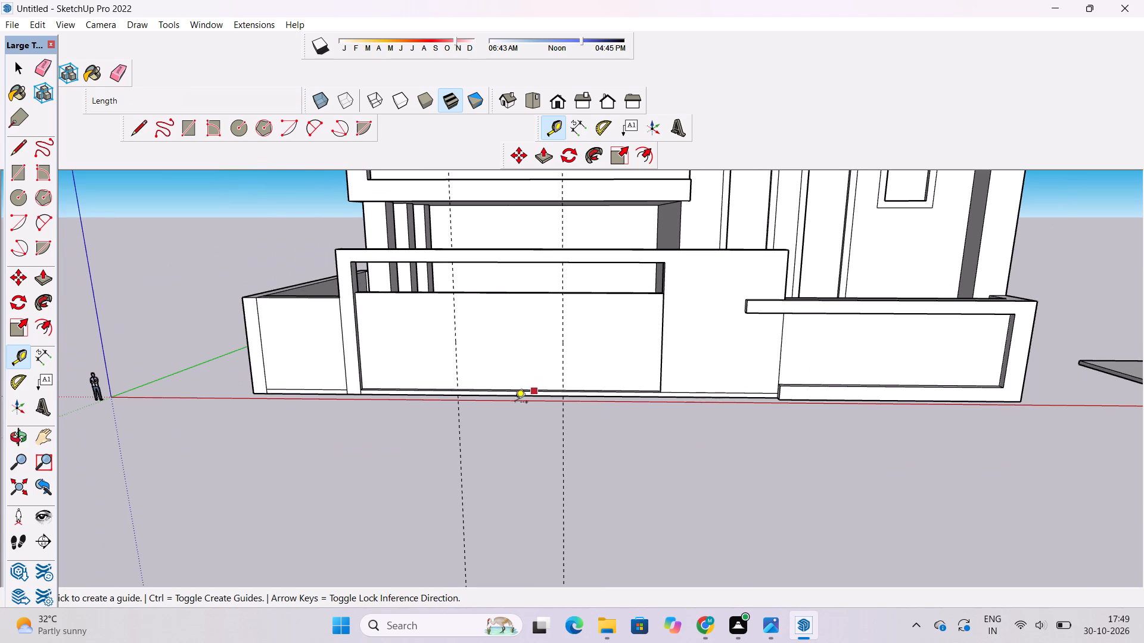
scroll(481, 370, up, 5)
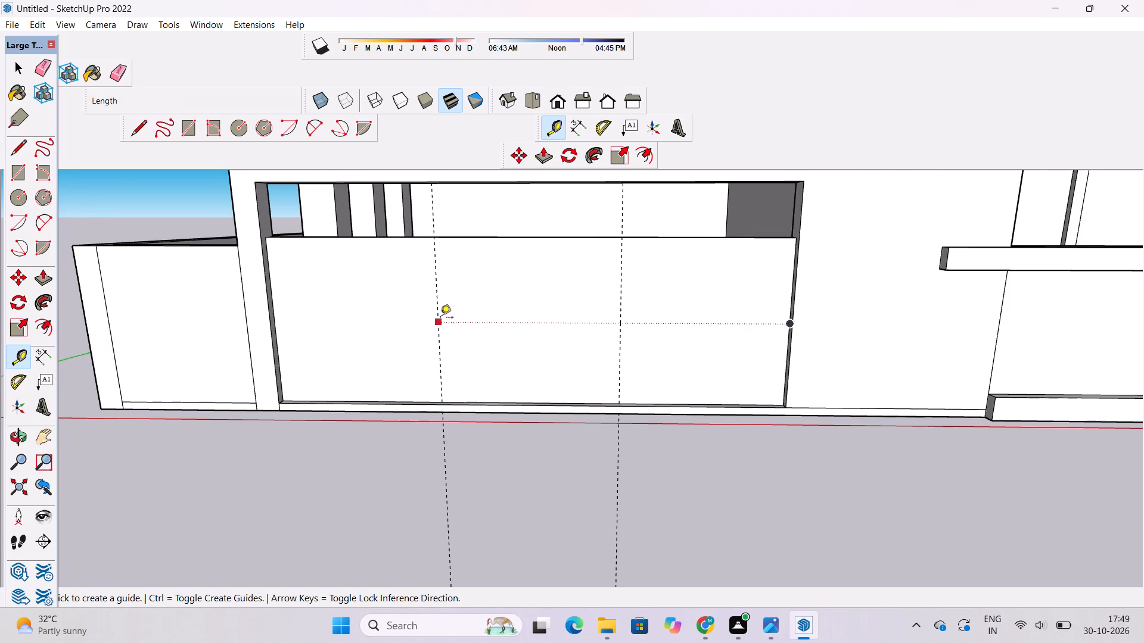
Place a vertical guide line midway between the gate panel's two guides, 11' 6" from the left one.
click(438, 305)
click(527, 238)
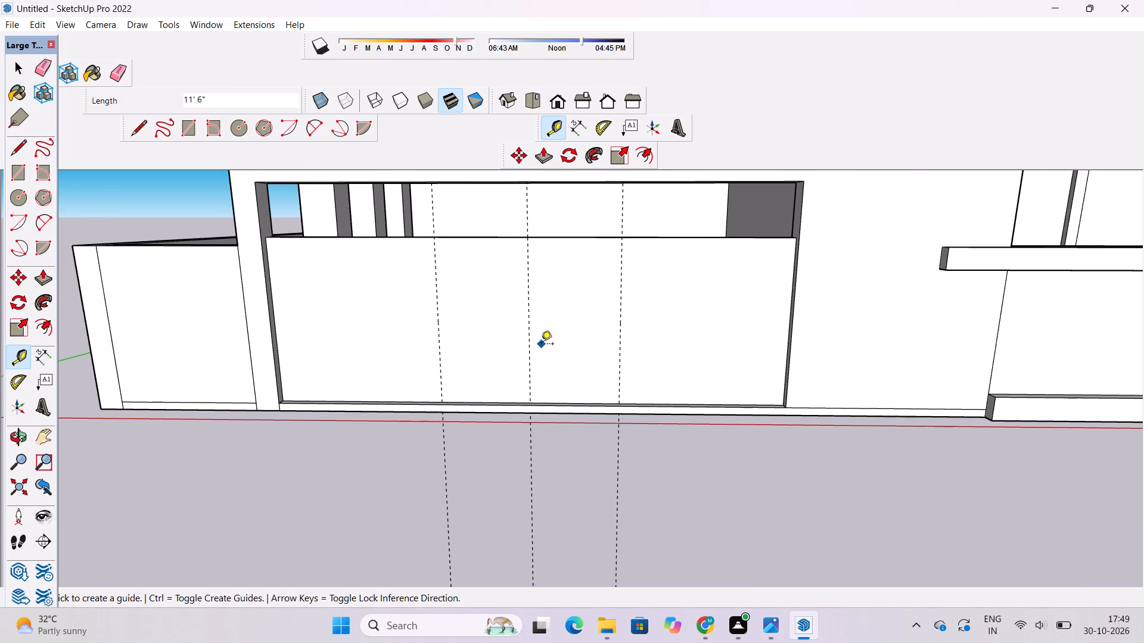
Draw a 21' vertical line along the left guide, from the gate panel's top edge to its bottom edge.
key(l)
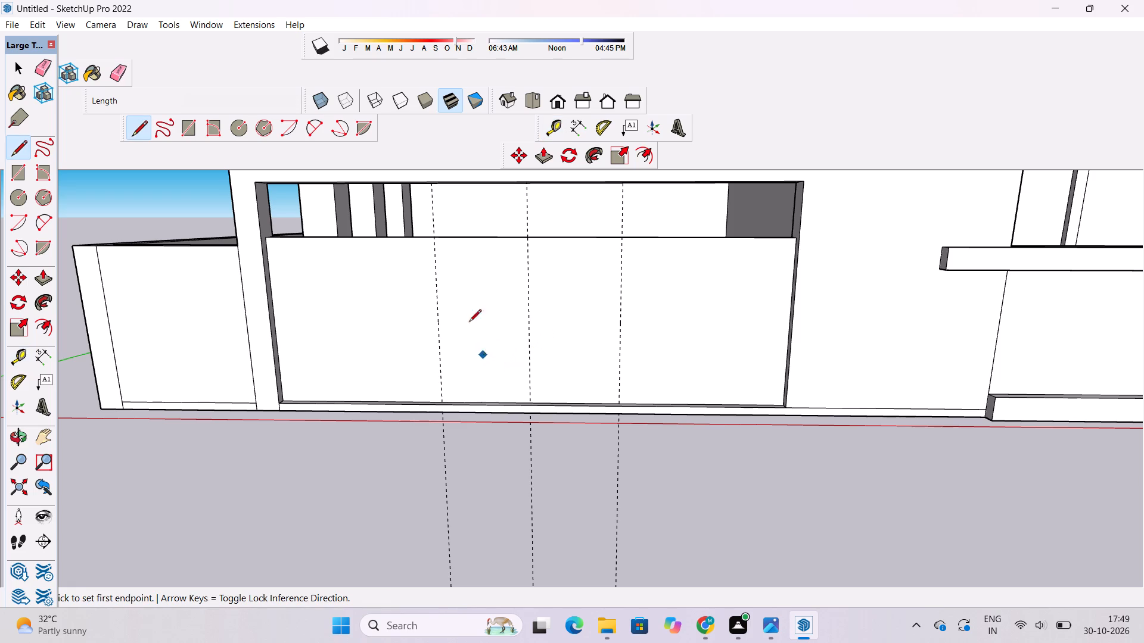
scroll(435, 213, up, 7)
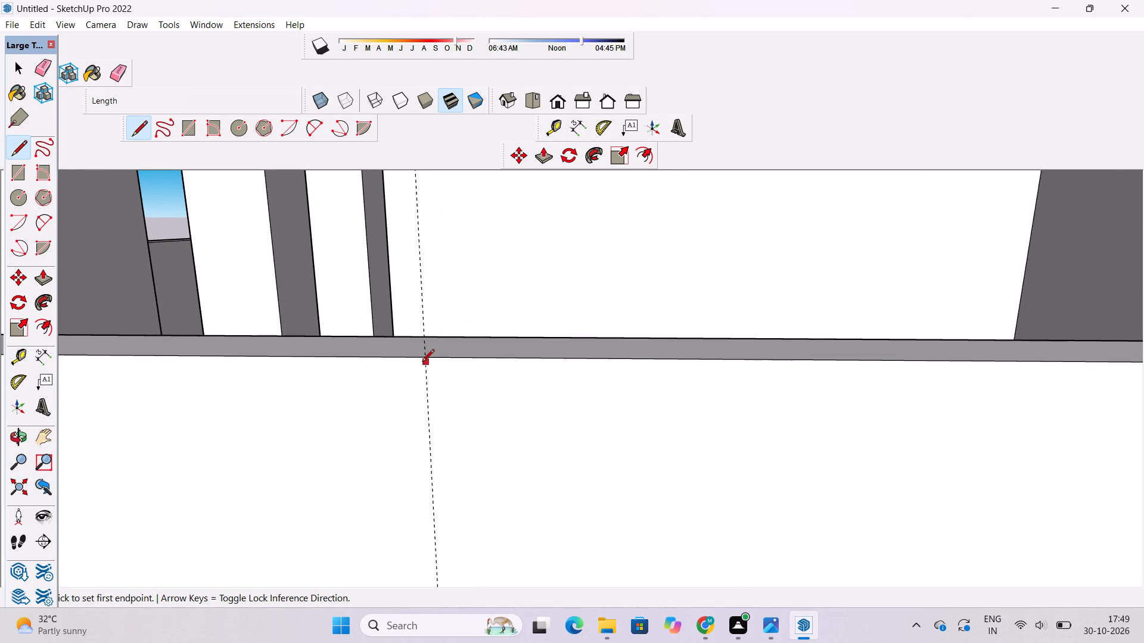
click(424, 357)
scroll(420, 243, down, 11)
scroll(423, 345, up, 4)
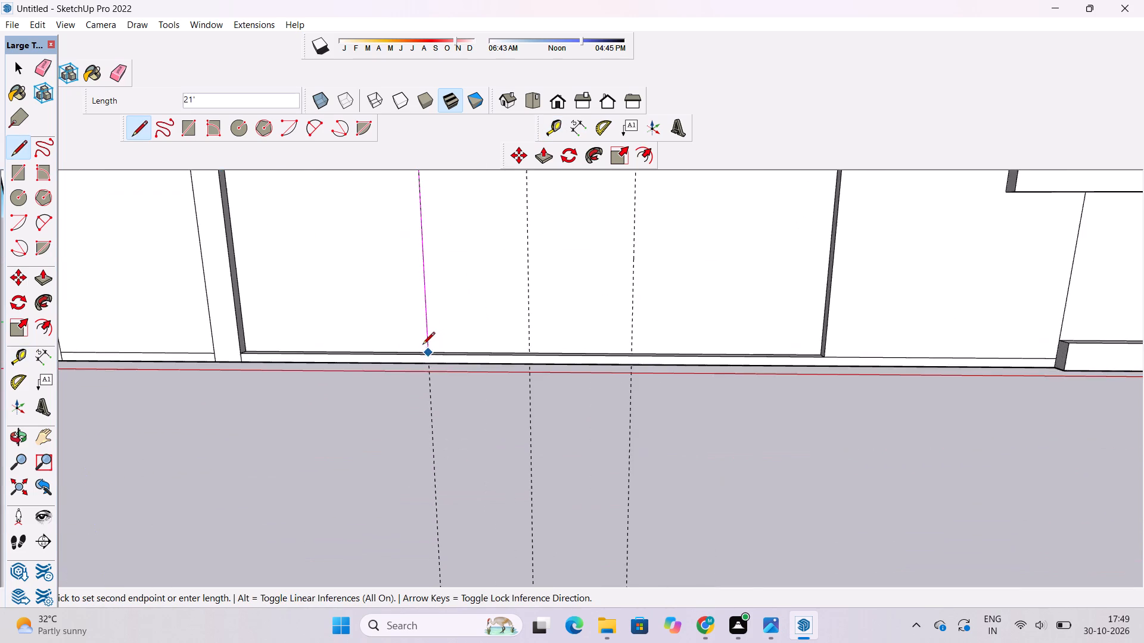
scroll(422, 345, up, 18)
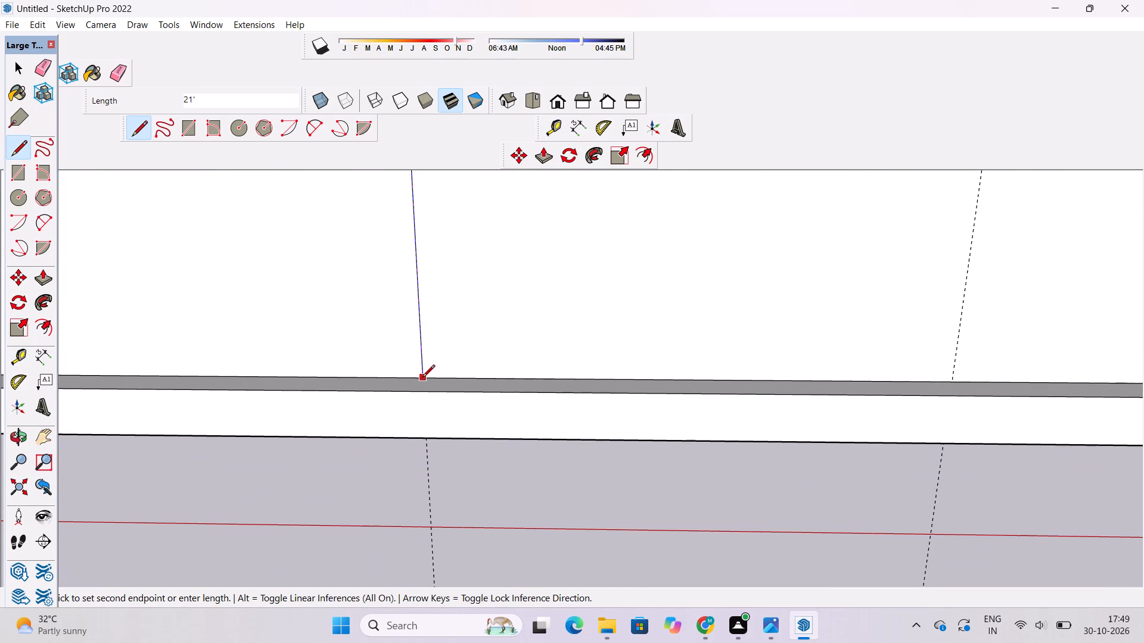
scroll(422, 377, up, 4)
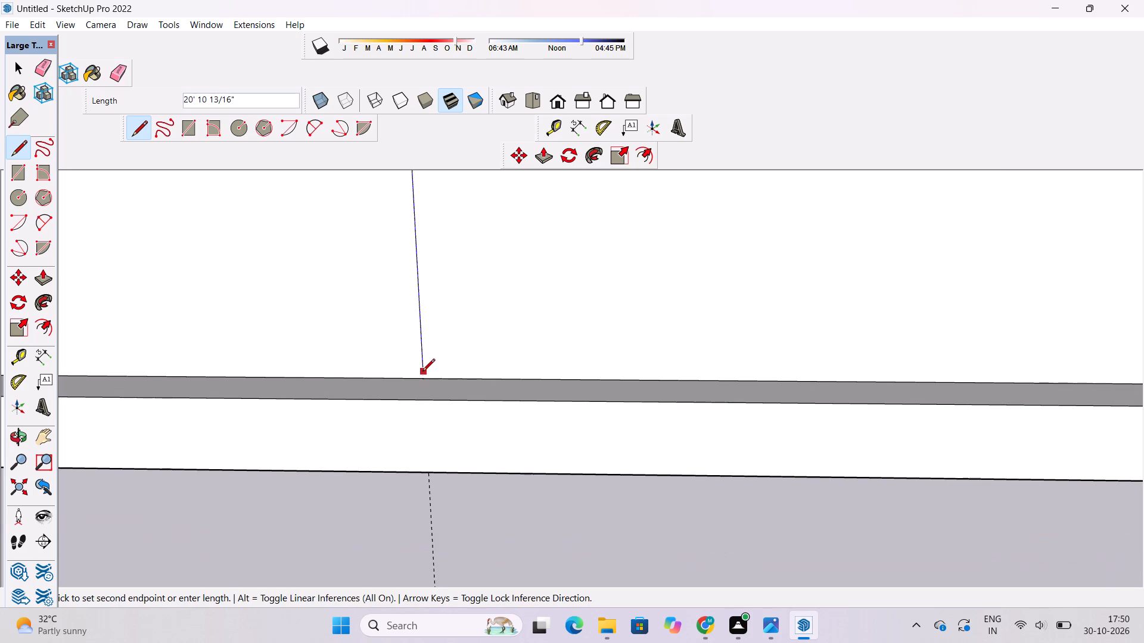
scroll(422, 380, up, 10)
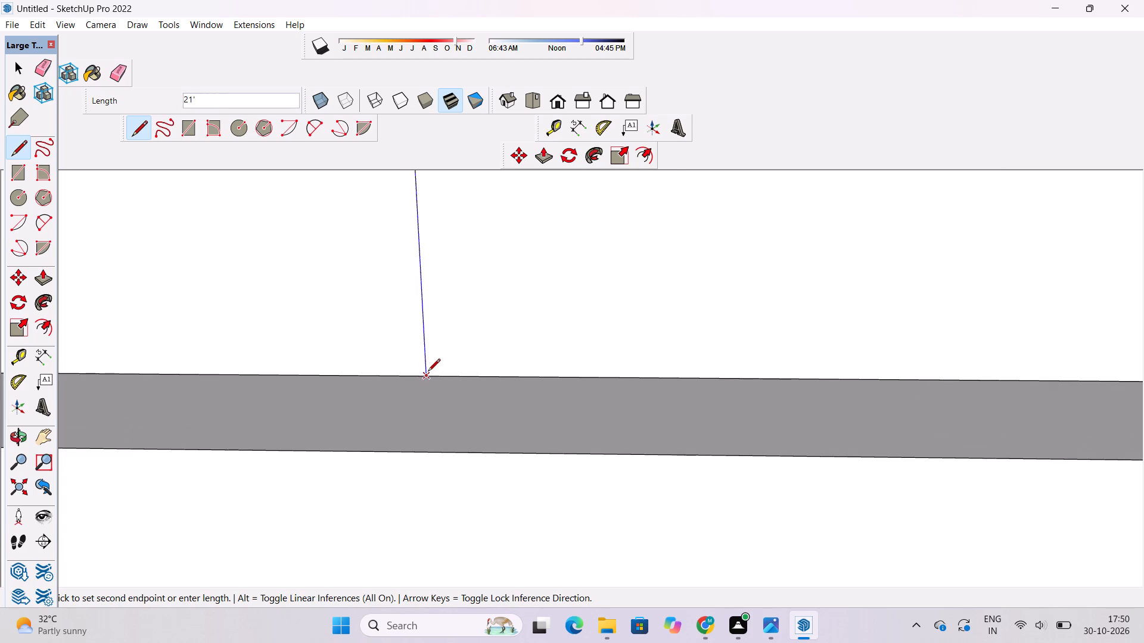
click(428, 374)
Draw 21' vertical lines along the middle and right guides, spanning the full height of the gate panel.
scroll(348, 389, down, 20)
scroll(348, 389, down, 7)
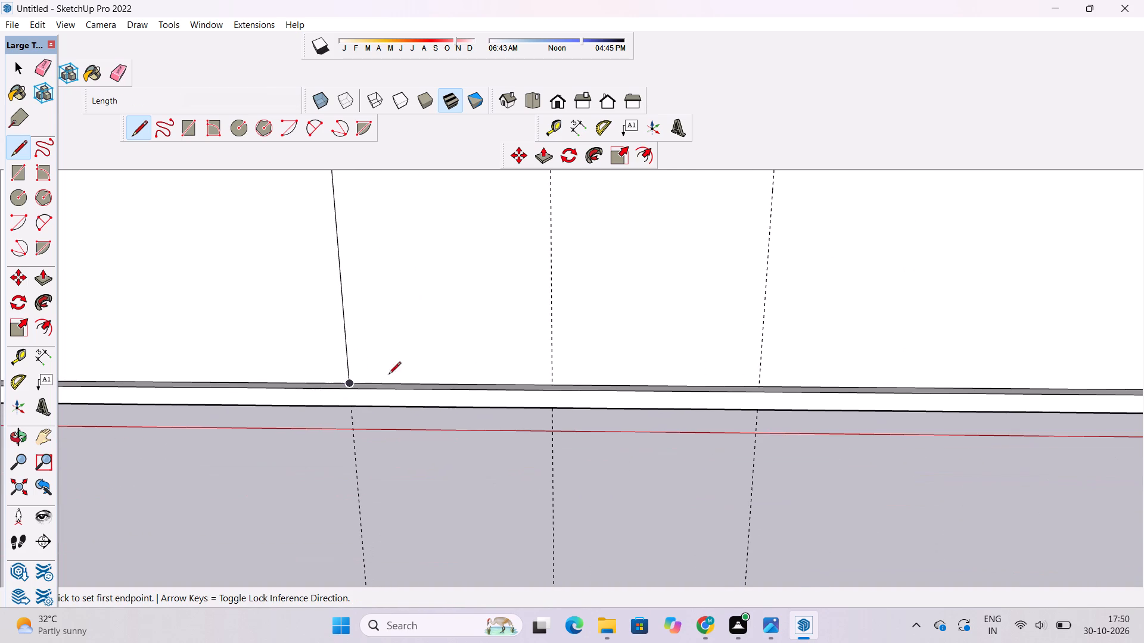
click(554, 382)
scroll(527, 406, down, 10)
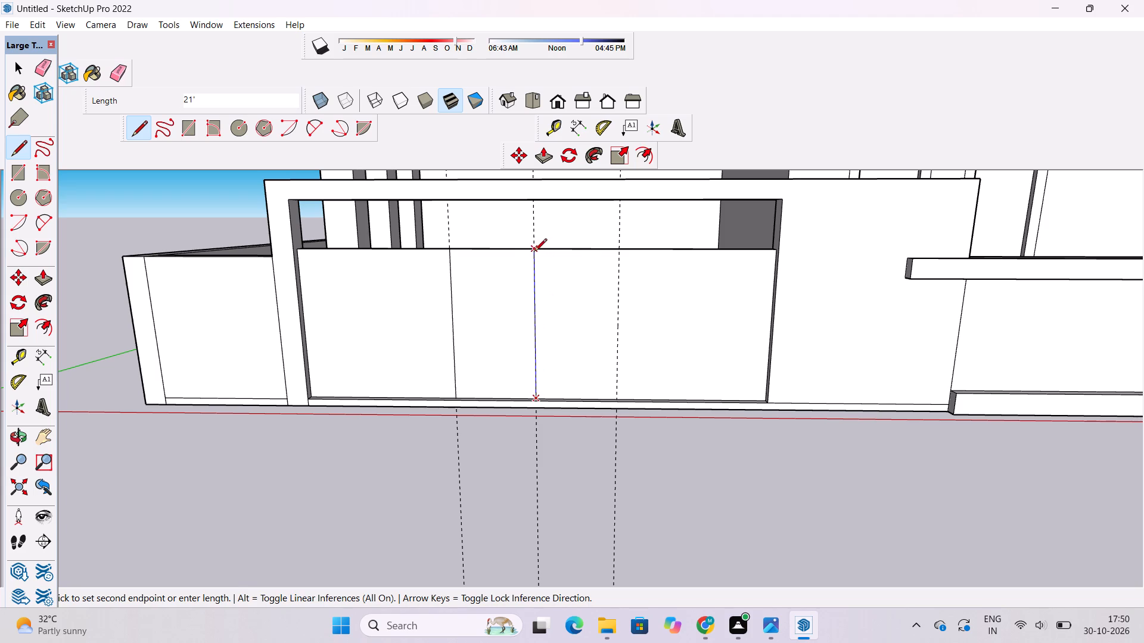
click(534, 252)
click(618, 253)
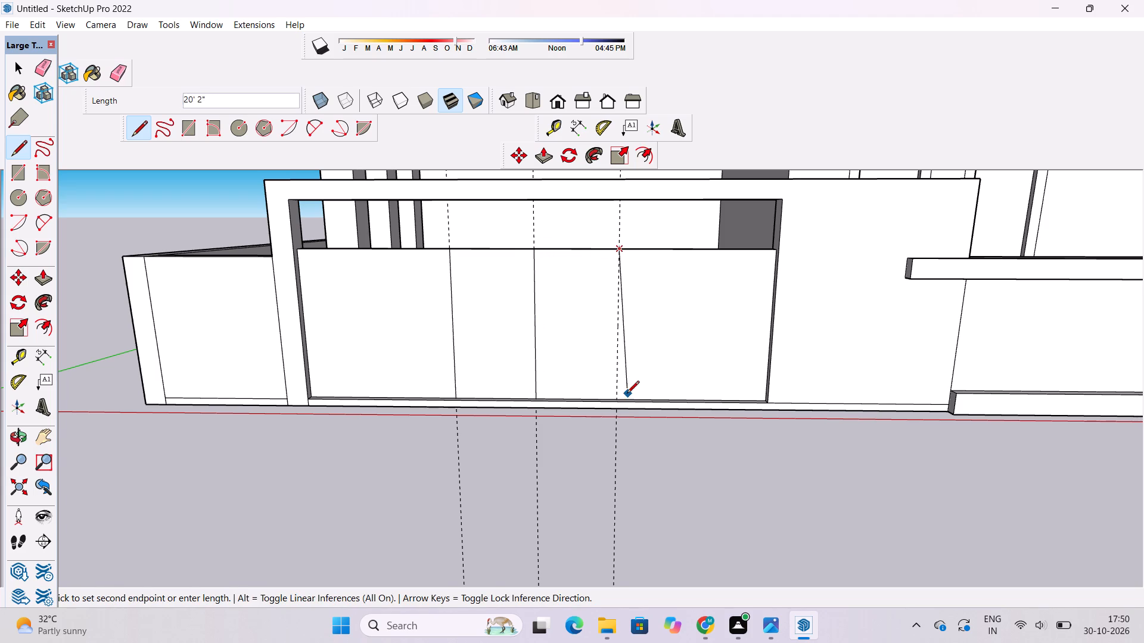
scroll(626, 394, up, 14)
click(601, 411)
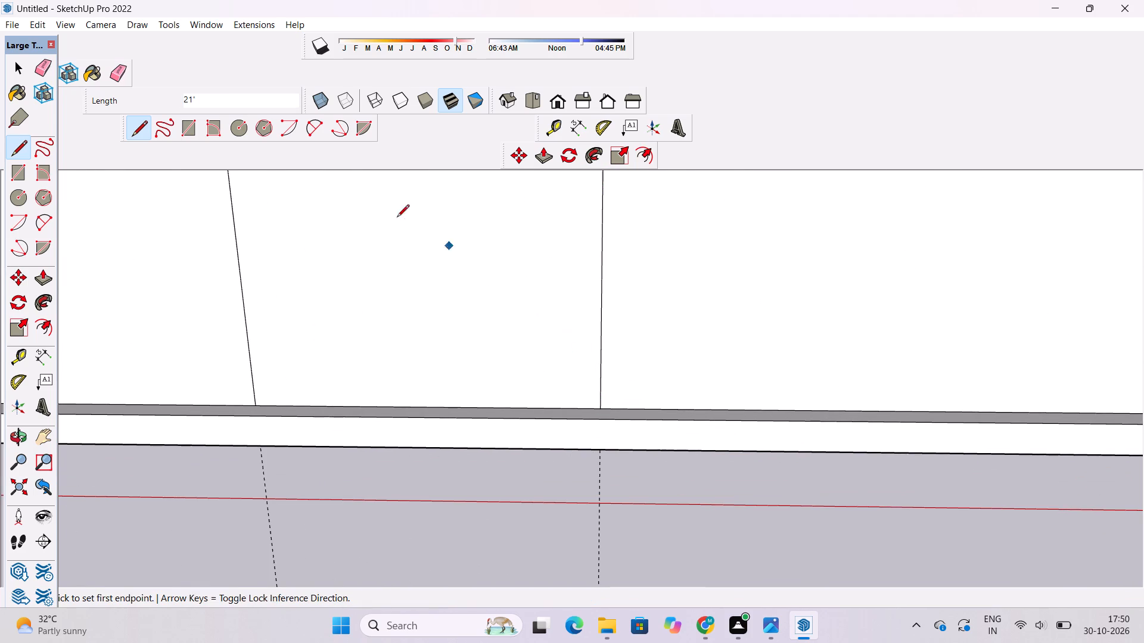
Erase the three vertical guide lines running through the gate panel.
click(109, 67)
scroll(358, 277, down, 10)
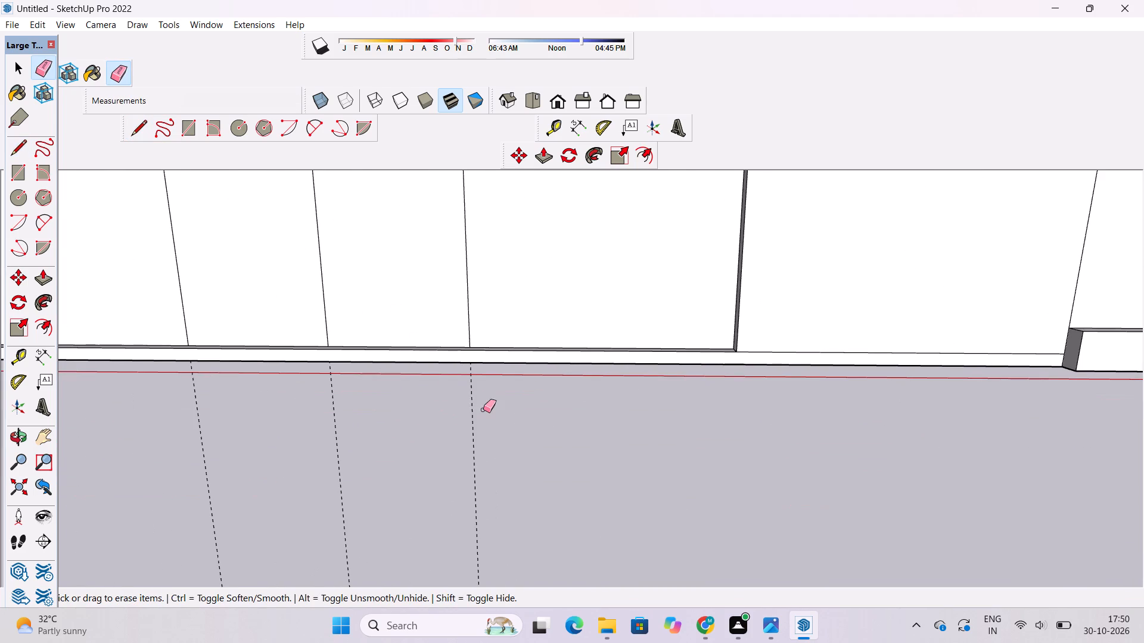
drag(483, 410, 164, 438)
scroll(844, 510, down, 5)
scroll(710, 547, down, 3)
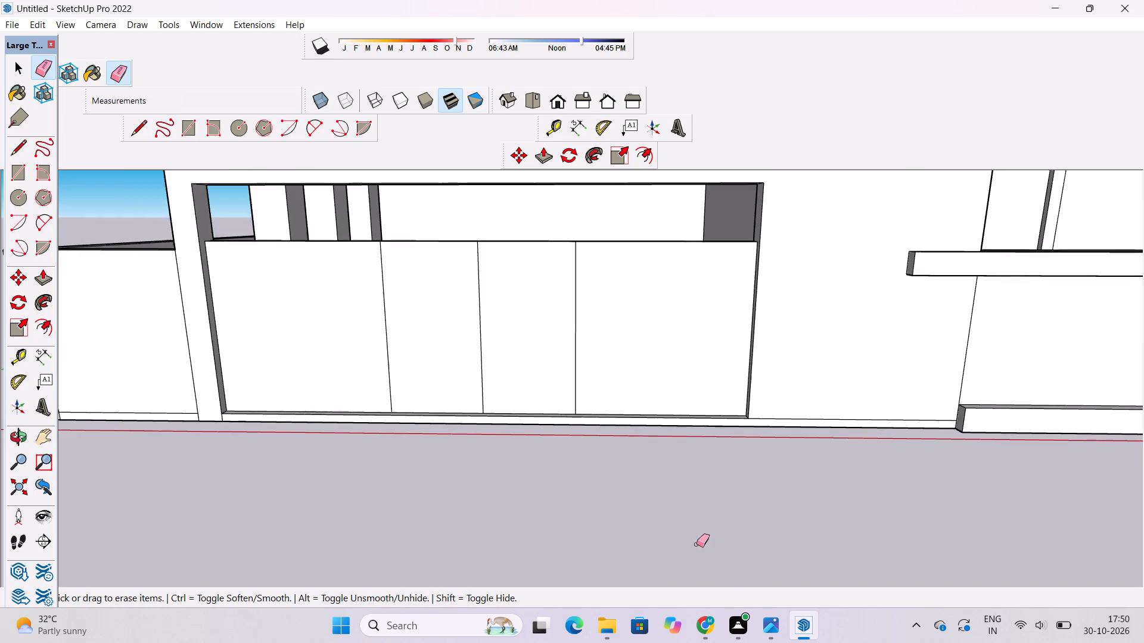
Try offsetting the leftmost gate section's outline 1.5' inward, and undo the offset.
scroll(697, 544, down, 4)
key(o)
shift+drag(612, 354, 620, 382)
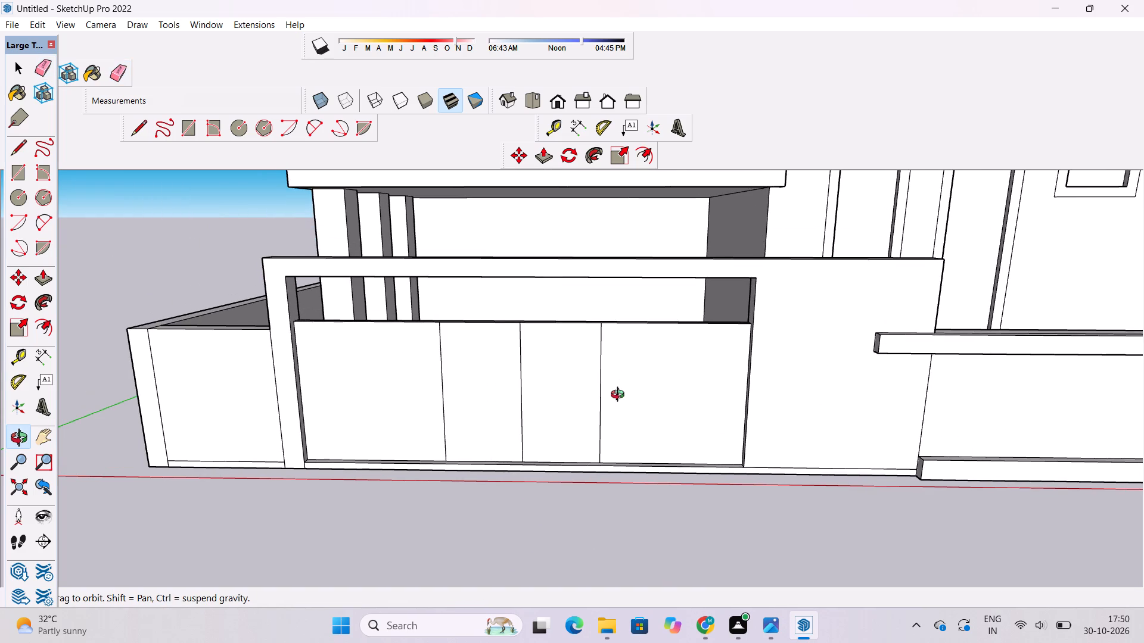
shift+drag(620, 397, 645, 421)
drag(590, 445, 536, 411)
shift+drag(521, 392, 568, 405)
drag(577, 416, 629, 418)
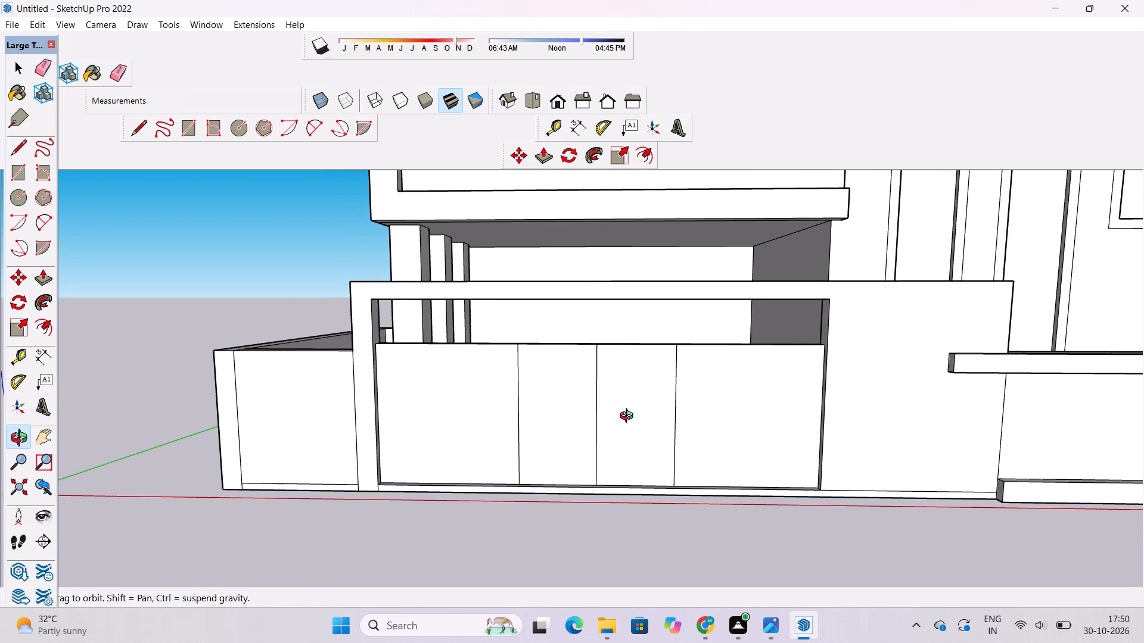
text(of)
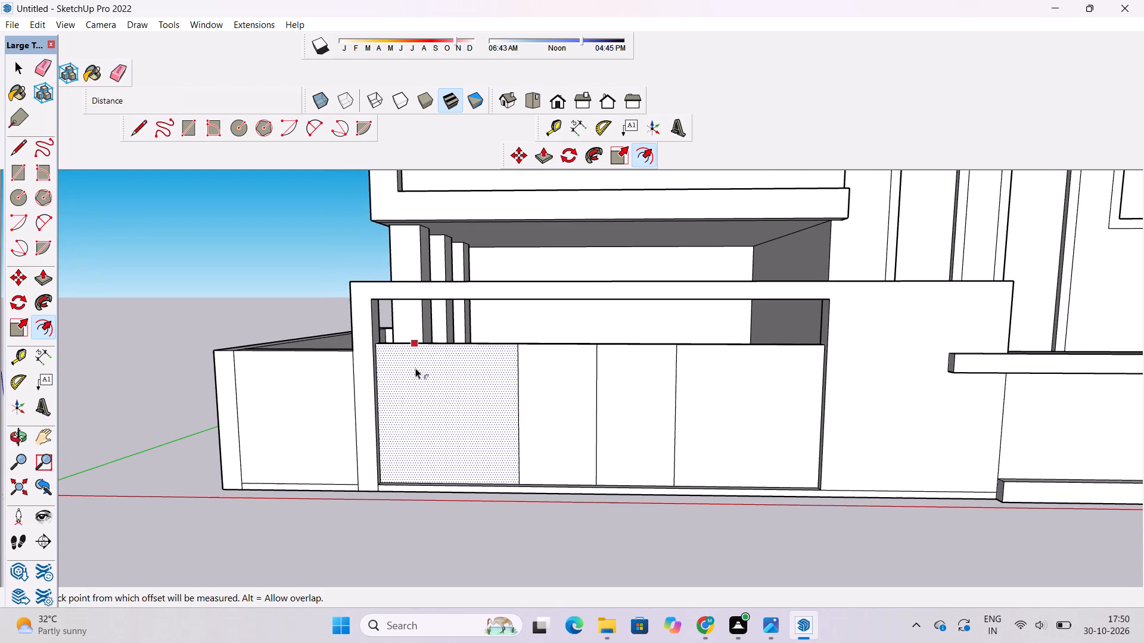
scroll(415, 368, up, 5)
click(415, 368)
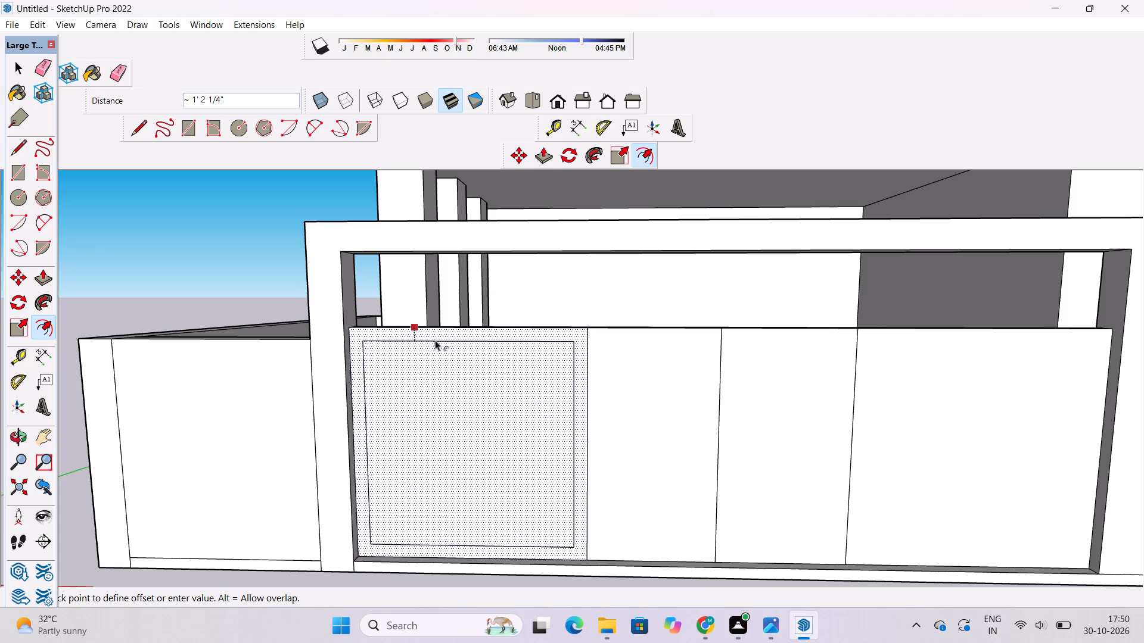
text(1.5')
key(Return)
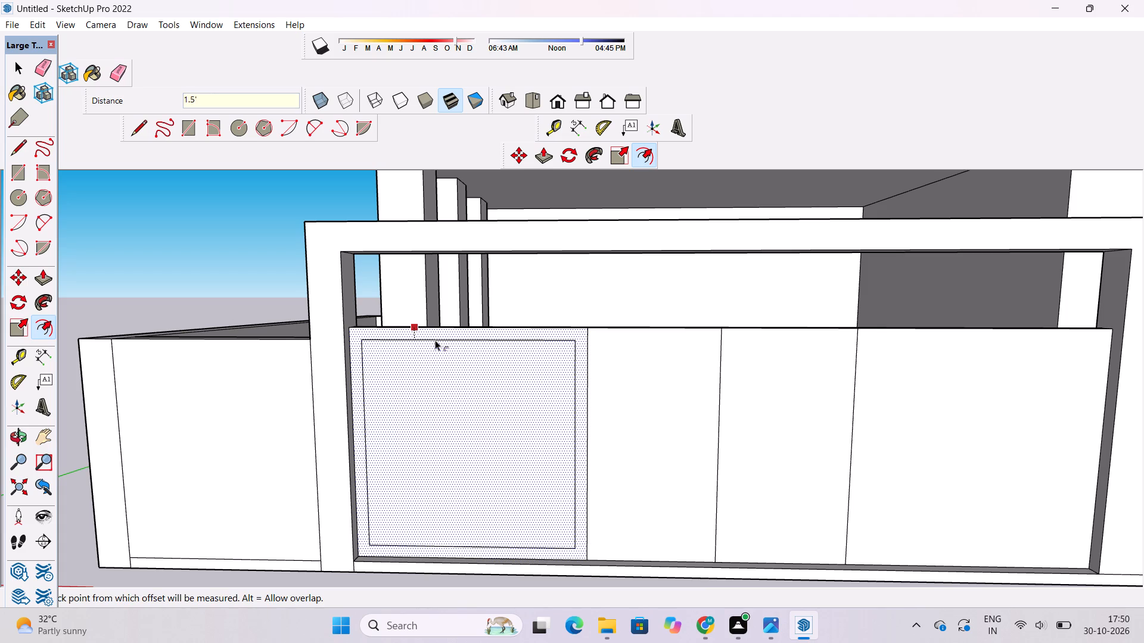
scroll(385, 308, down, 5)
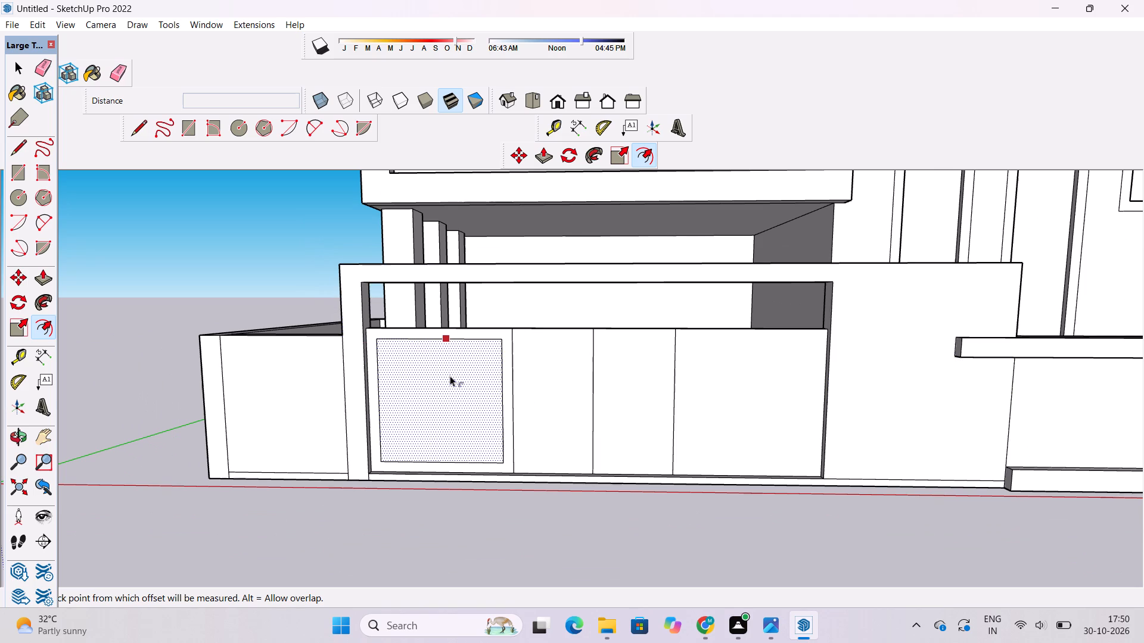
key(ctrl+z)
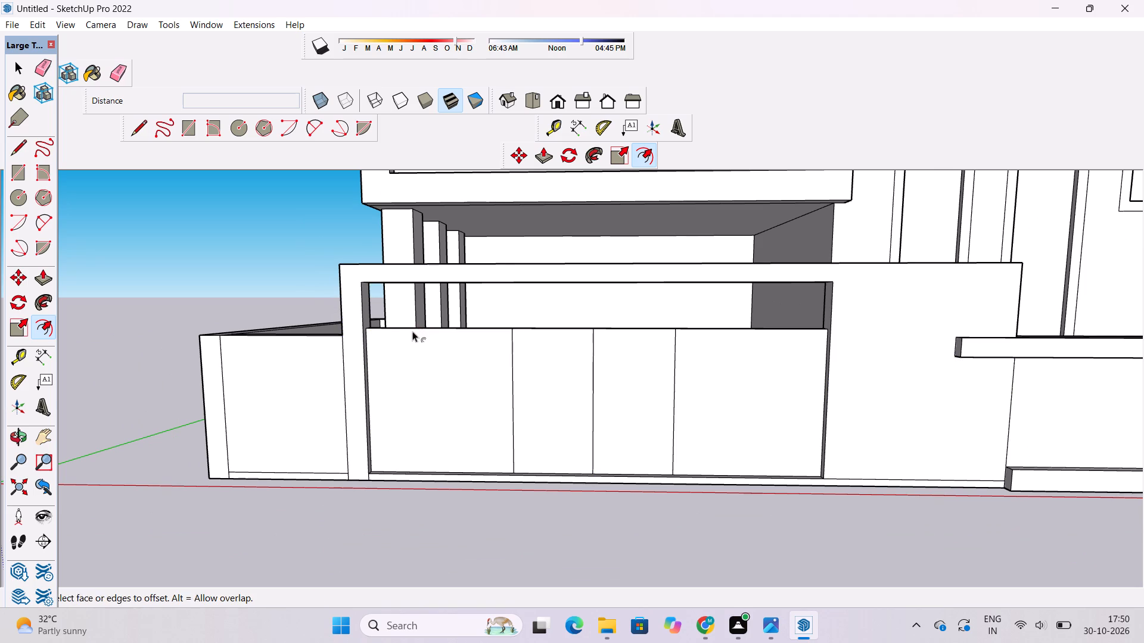
Offset the leftmost gate section's outline 1.2' inward to form a border frame.
click(414, 333)
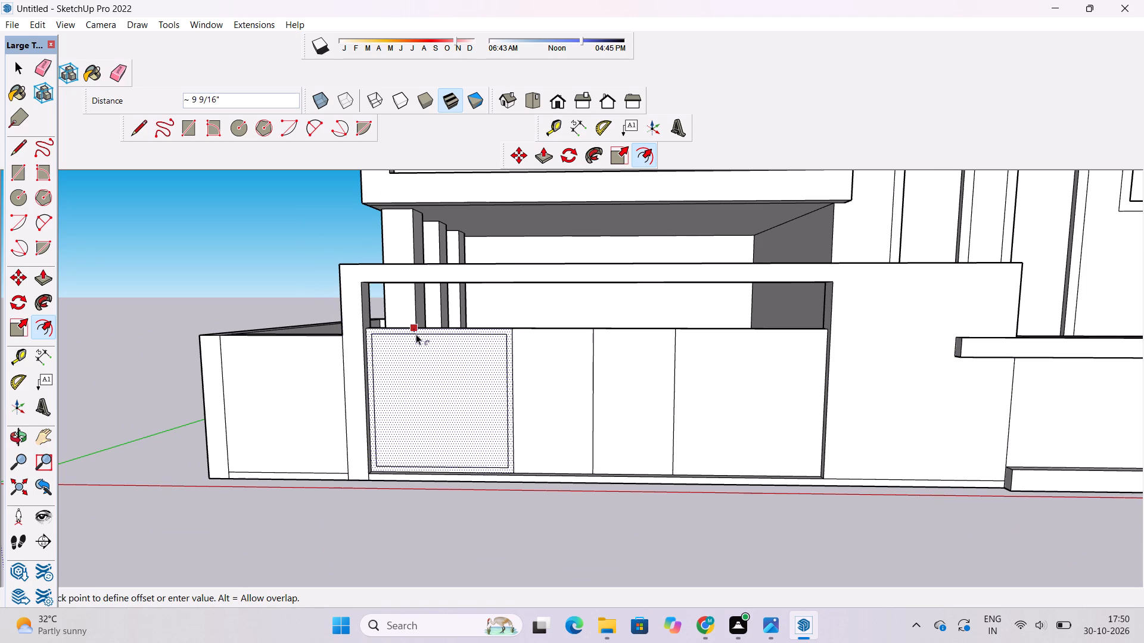
text(1.2')
key(Return)
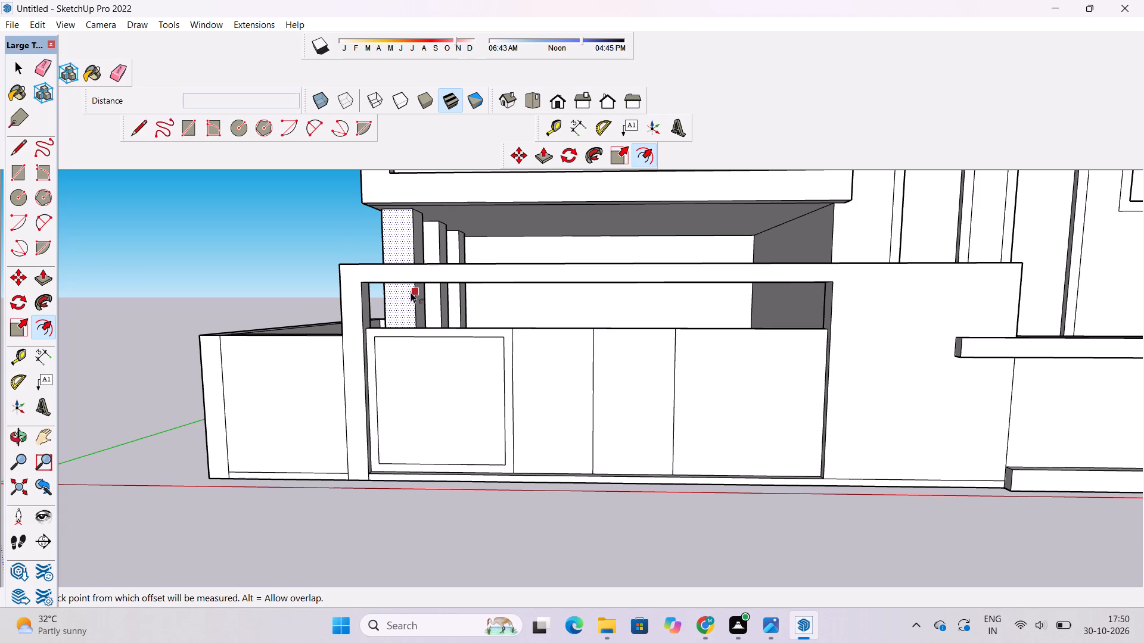
Offset the outlines of the other three gate sections inward about 1' 2 3/8", matching the leftmost section's border.
scroll(377, 310, down, 3)
scroll(609, 339, up, 5)
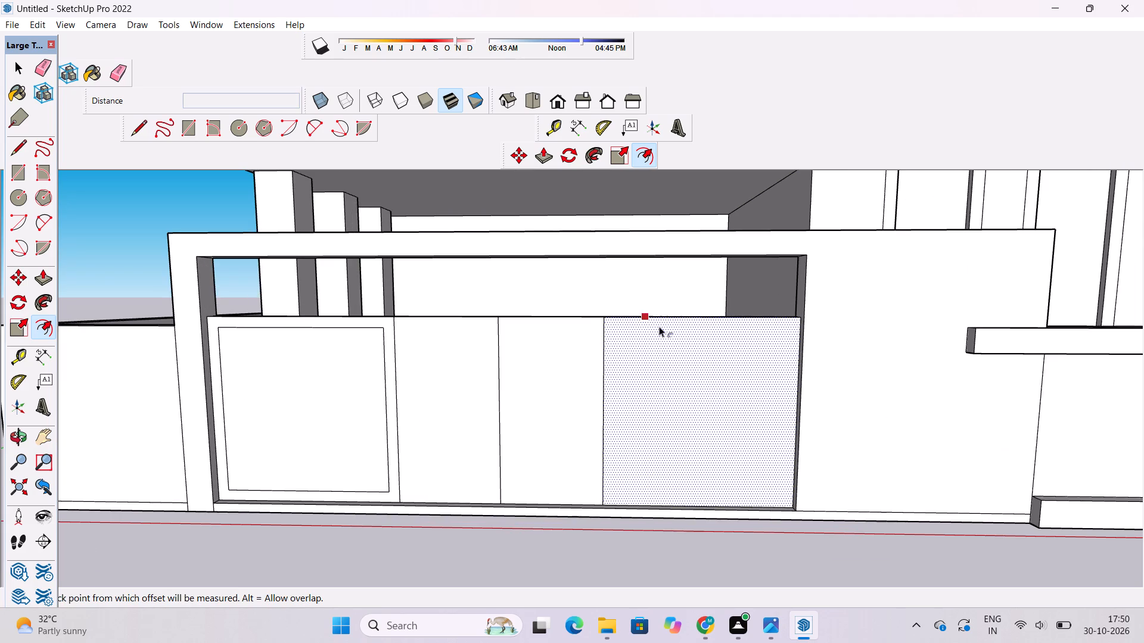
click(661, 326)
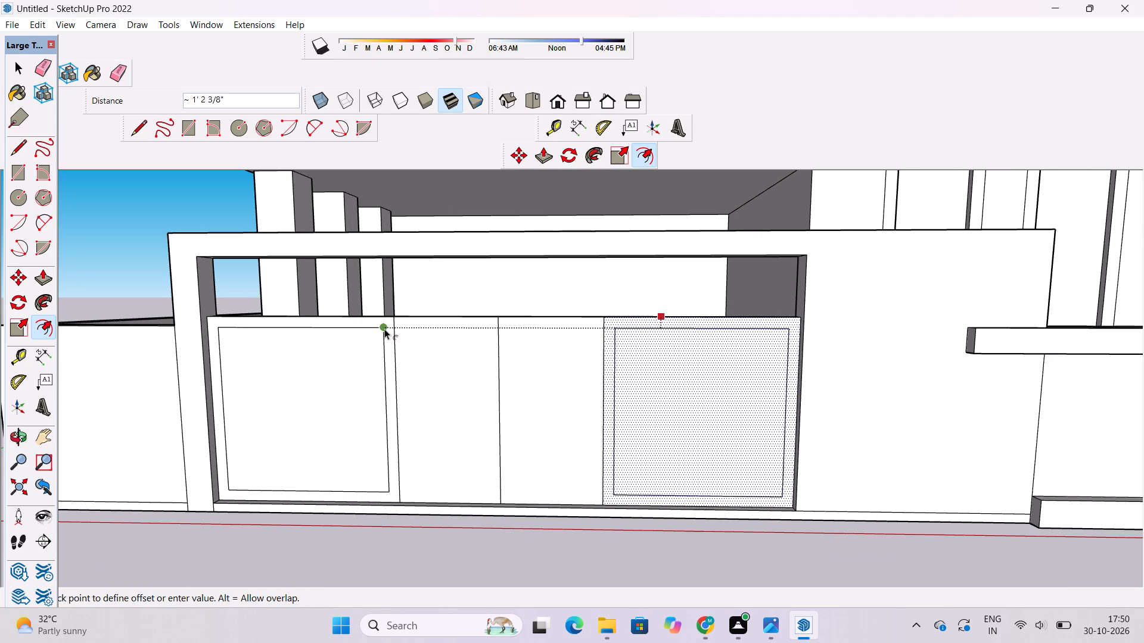
click(384, 329)
scroll(433, 342, up, 1)
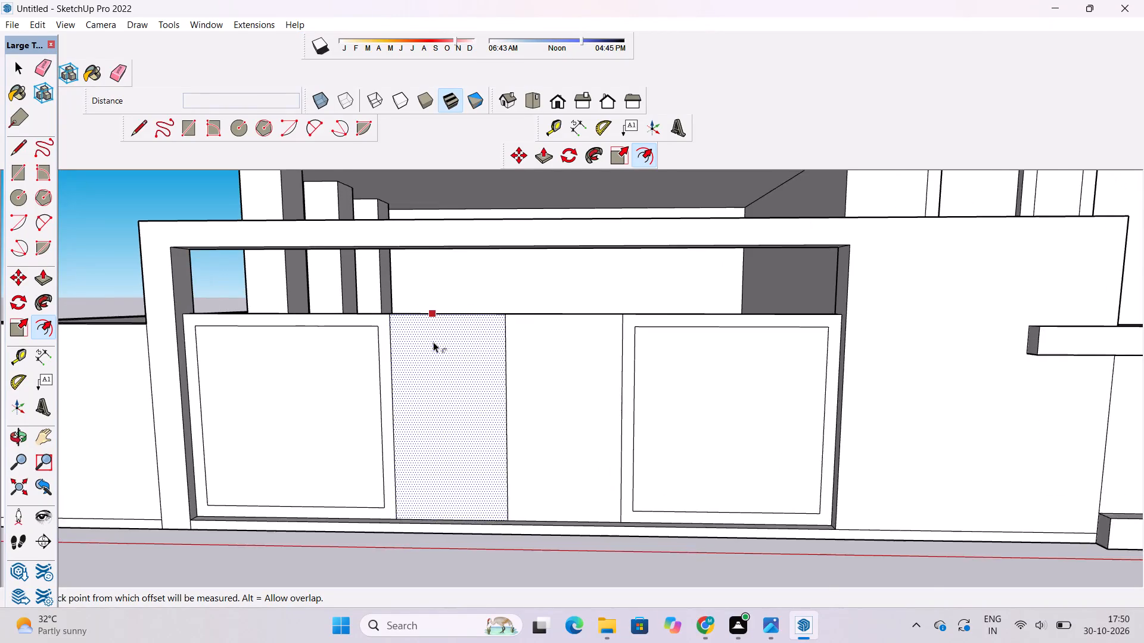
scroll(433, 342, up, 1)
click(431, 319)
click(371, 329)
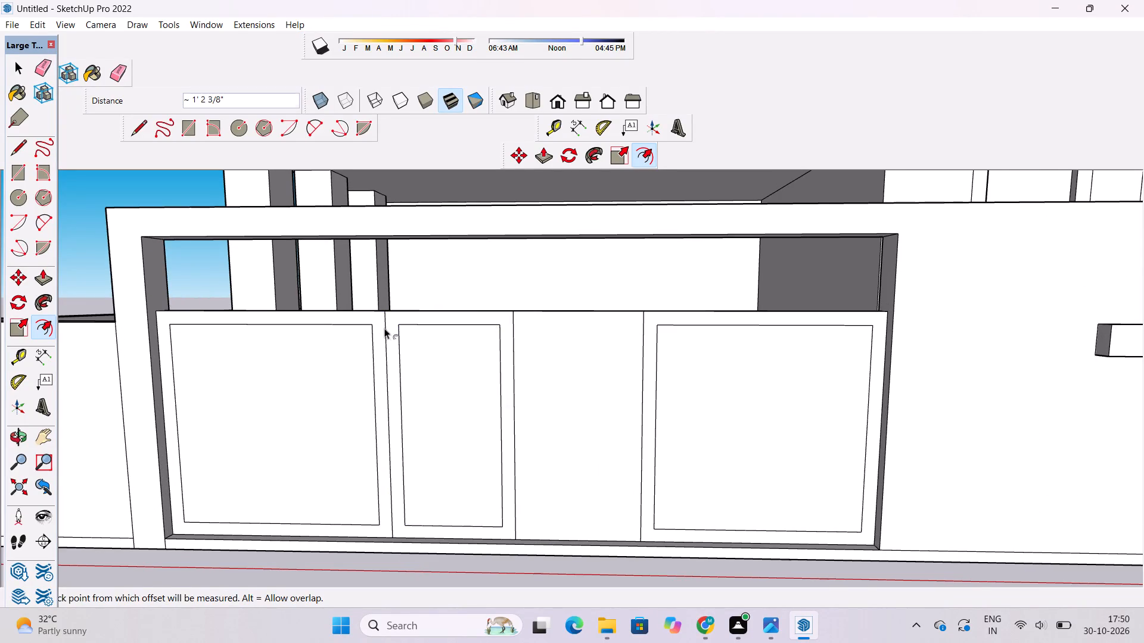
click(571, 318)
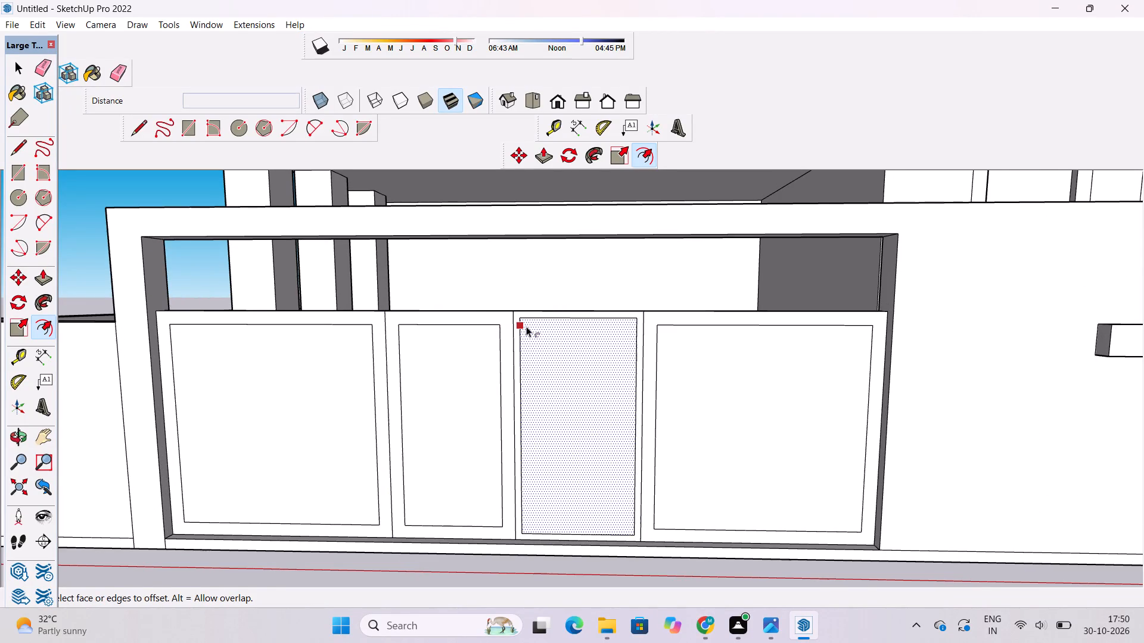
key(ctrl+z)
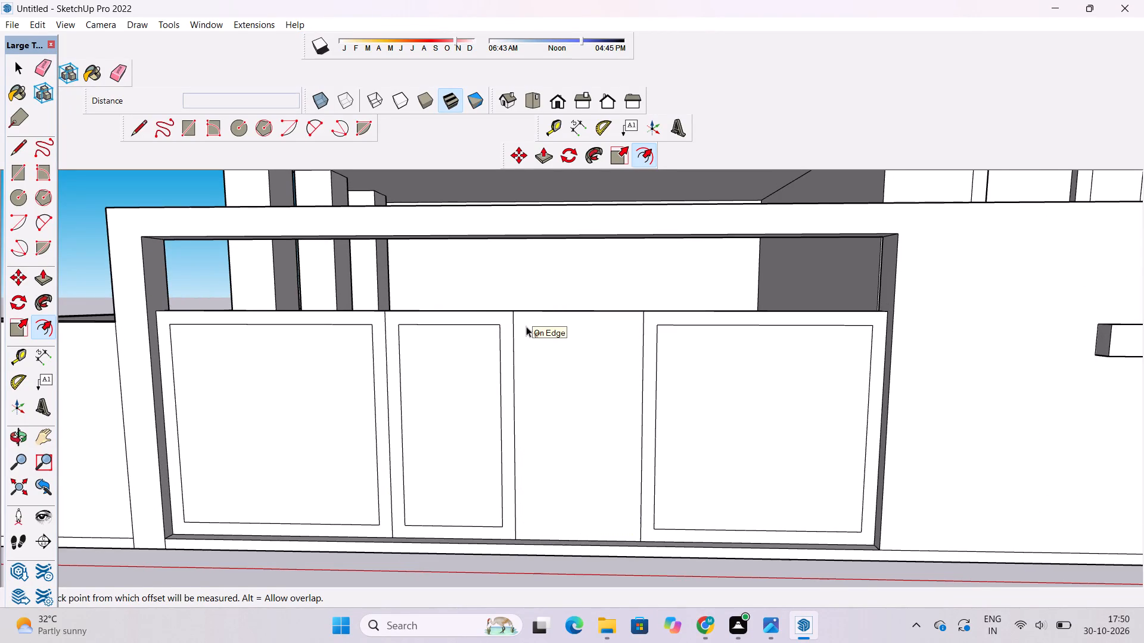
click(571, 323)
click(498, 329)
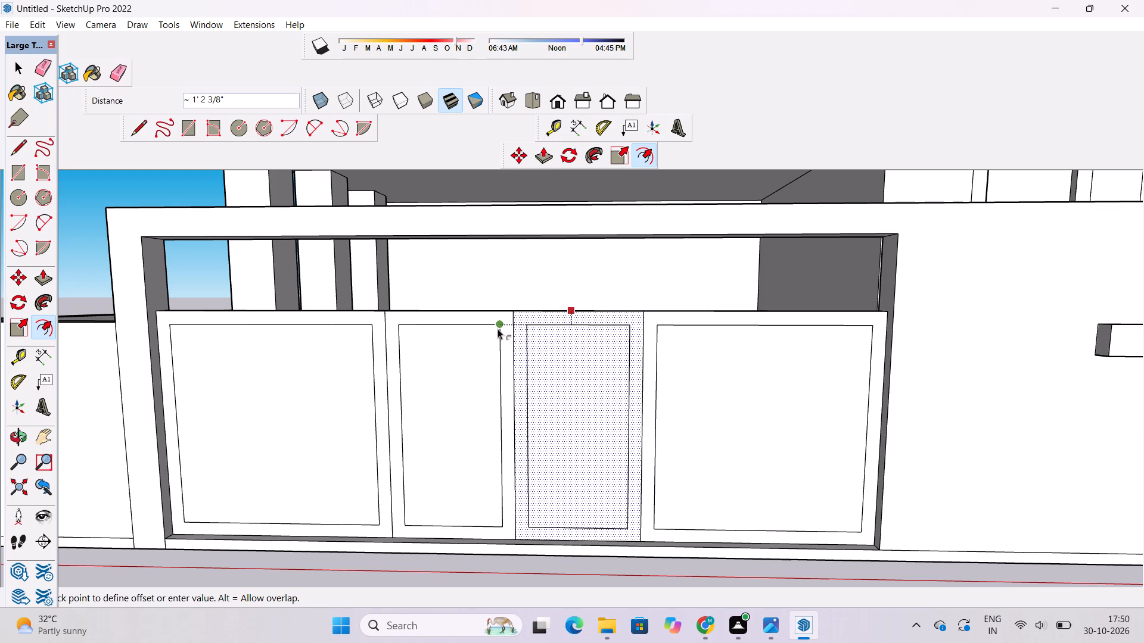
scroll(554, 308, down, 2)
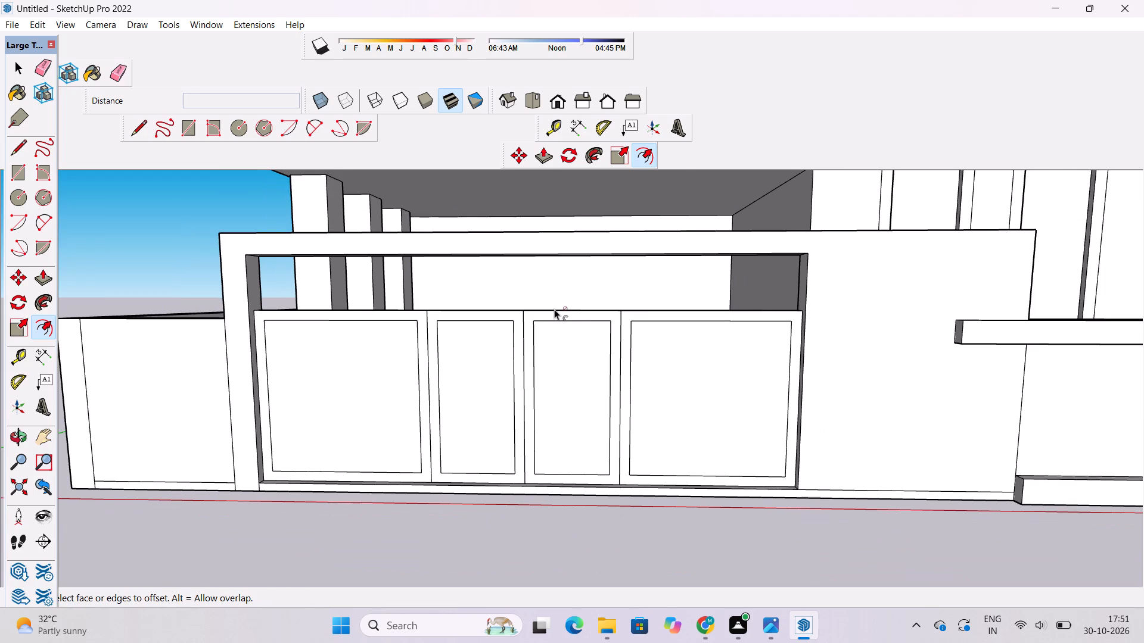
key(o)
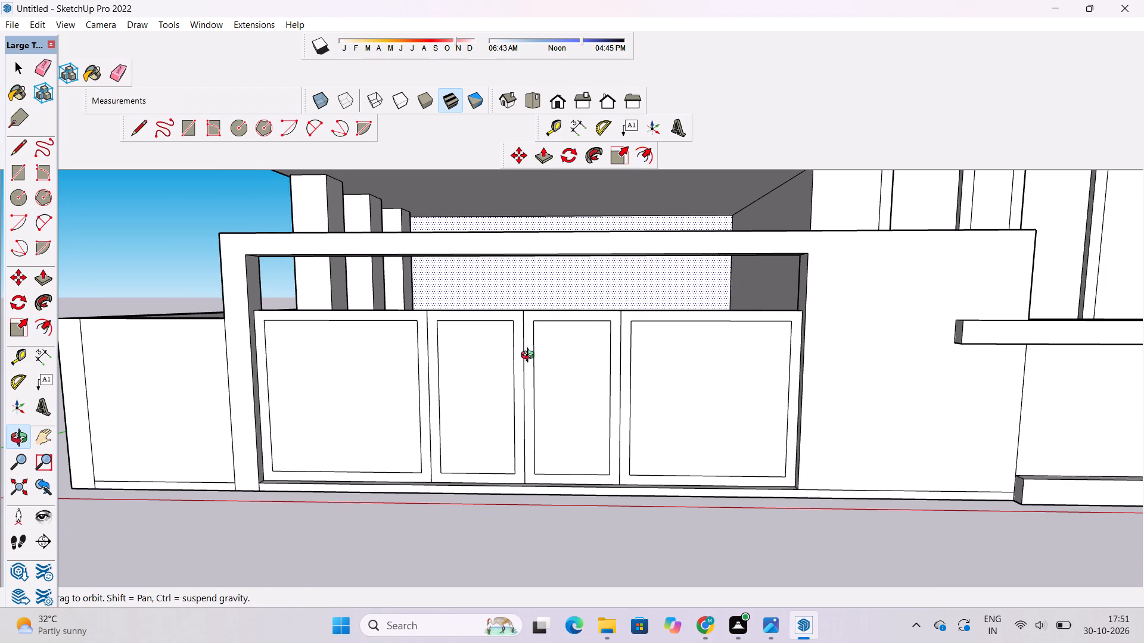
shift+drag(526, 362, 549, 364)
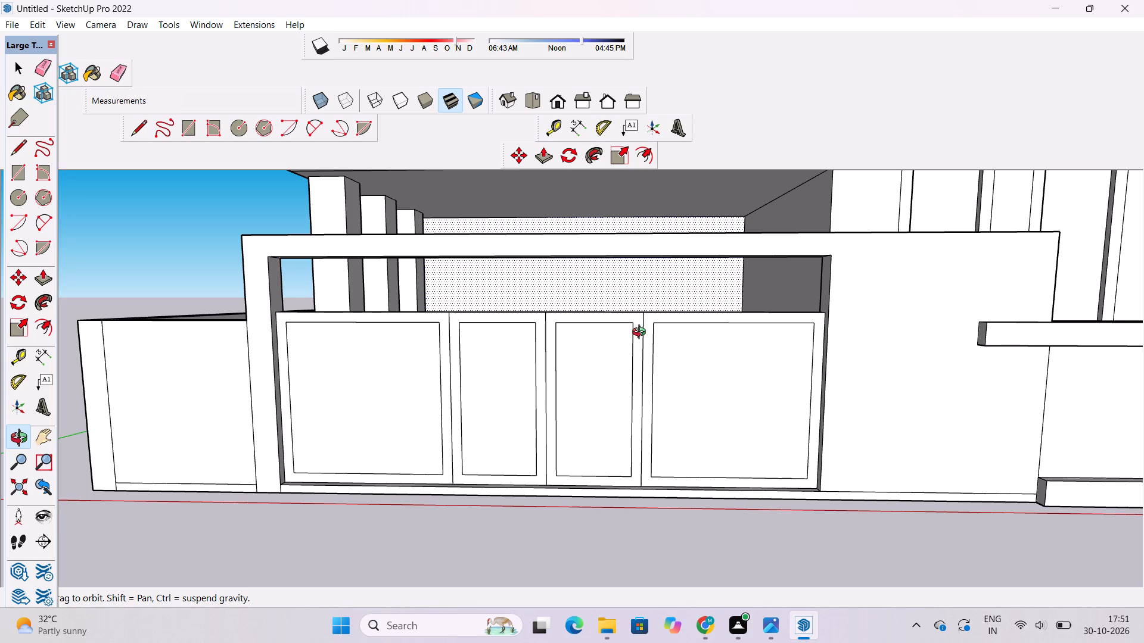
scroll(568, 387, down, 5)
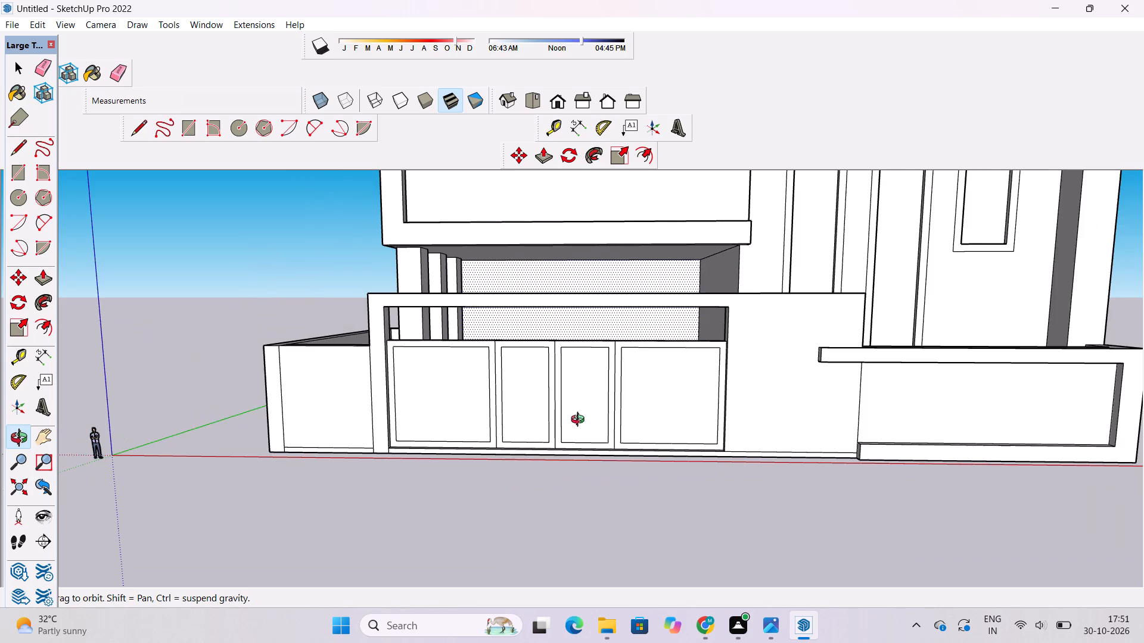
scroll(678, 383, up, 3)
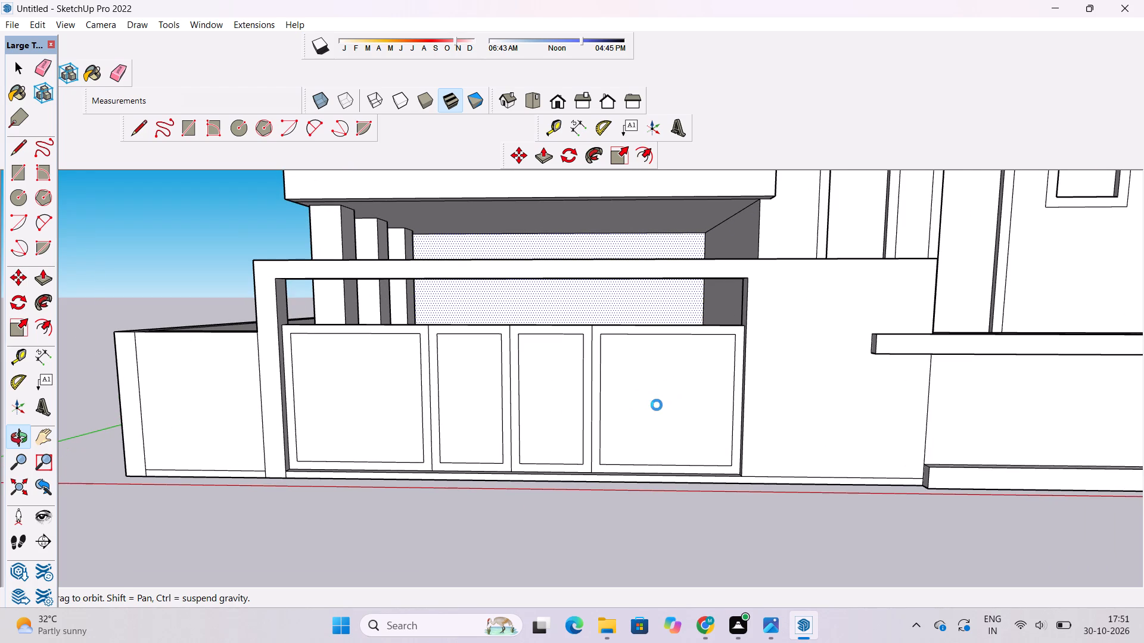
Examine the gate, the boundary wall and the whole building from the front, sides and back.
scroll(624, 404, down, 4)
scroll(225, 455, down, 2)
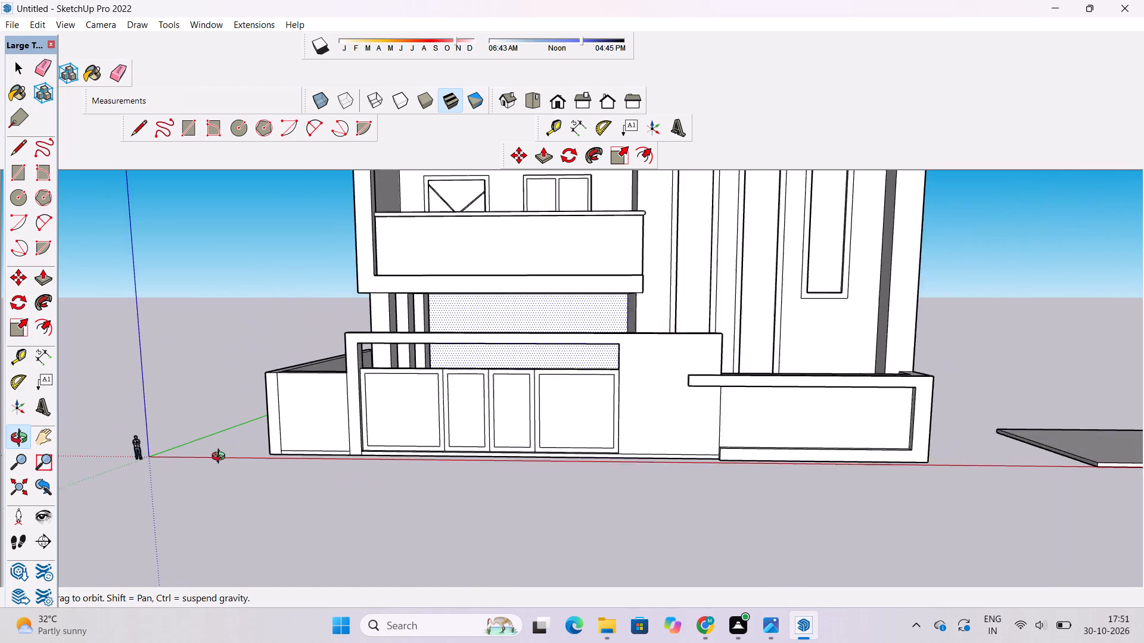
scroll(221, 458, down, 3)
scroll(590, 441, up, 6)
scroll(652, 392, down, 5)
drag(433, 427, 444, 558)
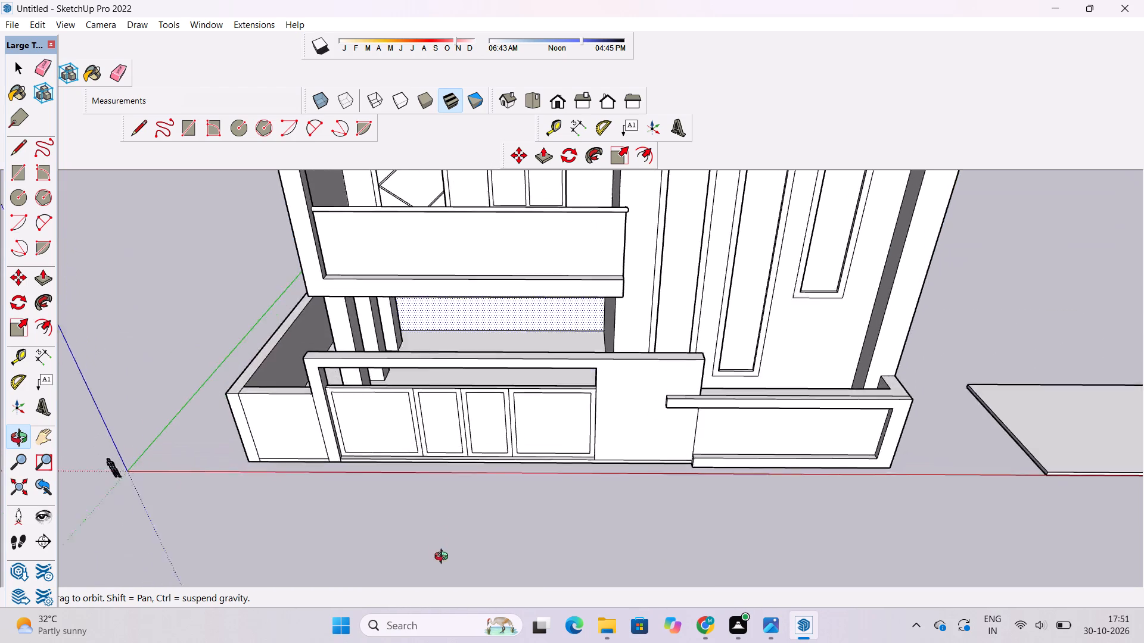
drag(444, 558, 503, 428)
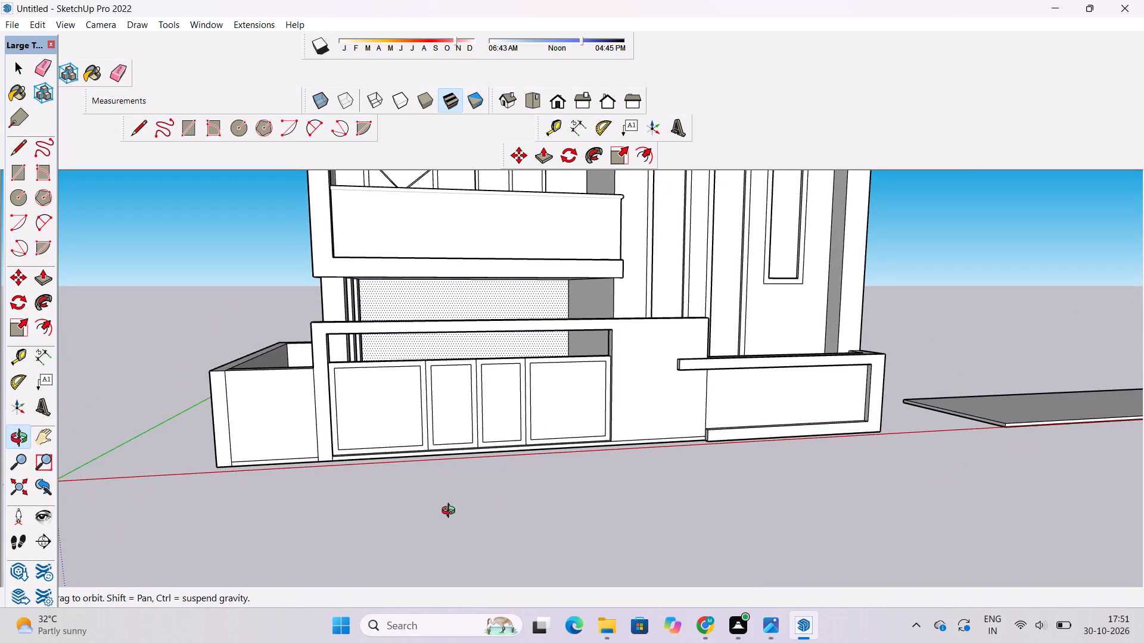
key(space)
scroll(476, 590, down, 9)
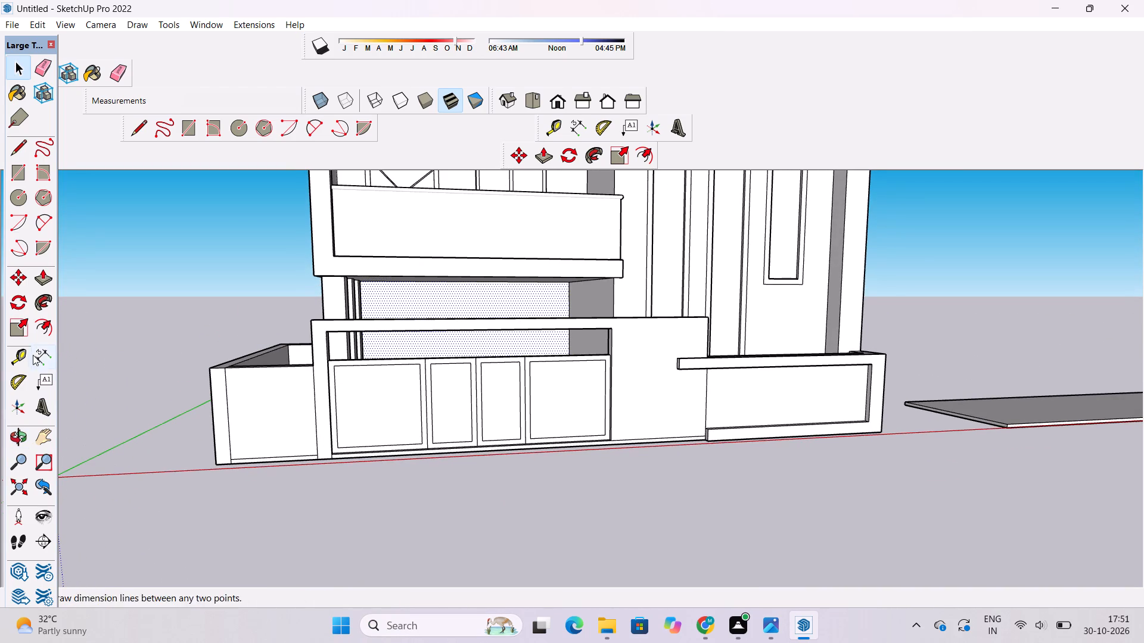
click(23, 436)
scroll(418, 533, down, 11)
drag(583, 547, 450, 591)
scroll(478, 466, down, 5)
drag(489, 439, 830, 414)
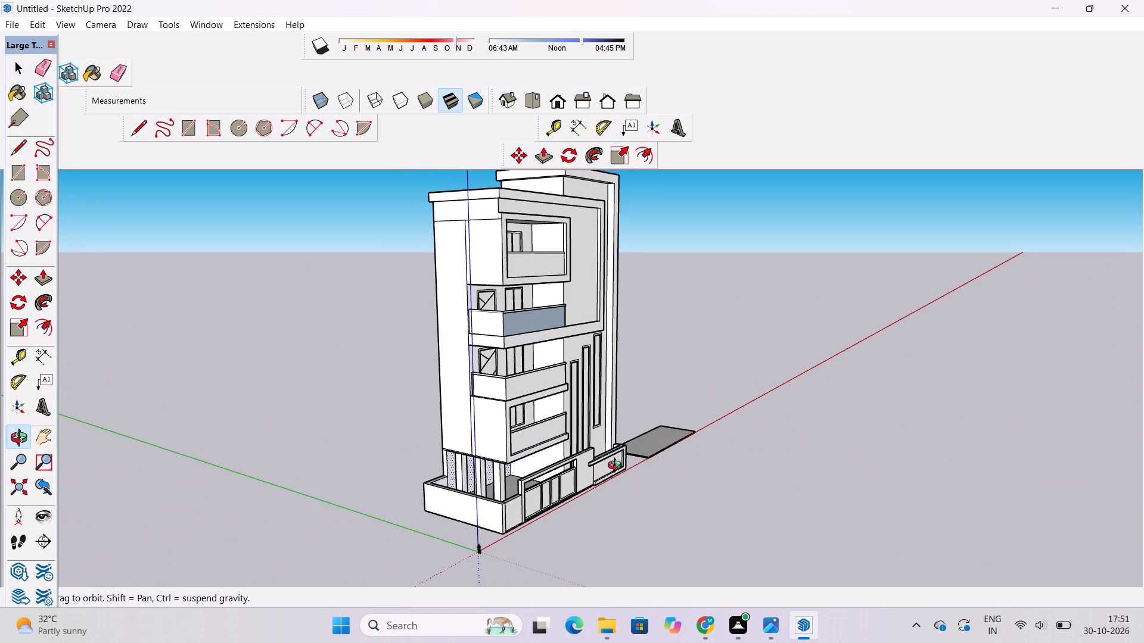
scroll(617, 467, up, 1)
shift+drag(617, 467, 610, 473)
key(space)
click(709, 520)
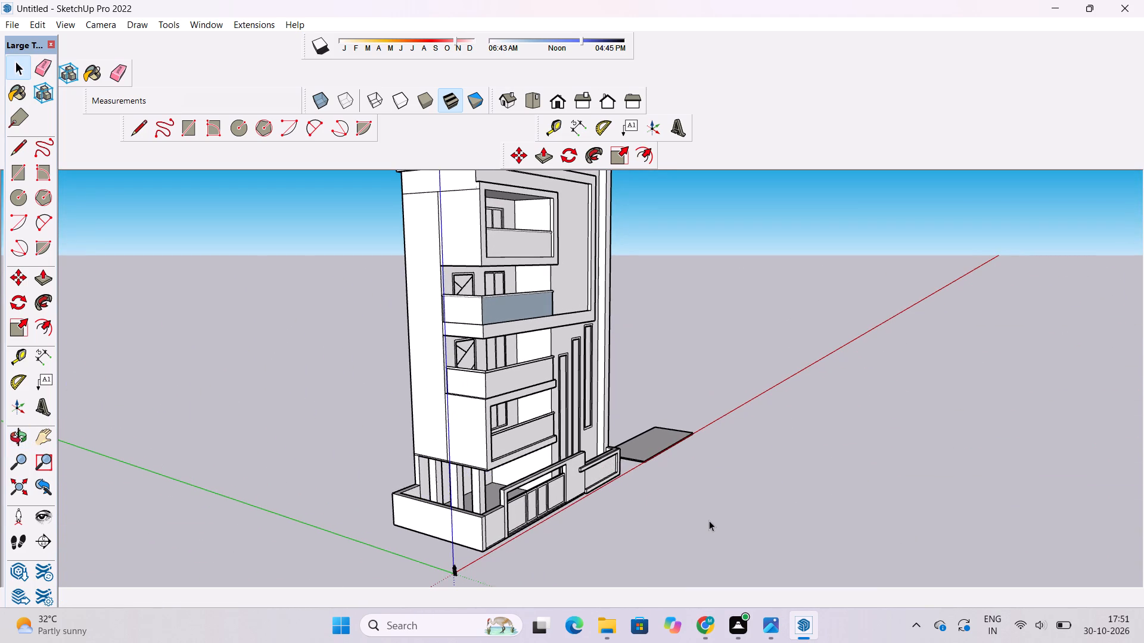
key(o)
shift+drag(686, 514, 683, 526)
drag(664, 529, 547, 526)
scroll(523, 444, down, 5)
shift+drag(543, 397, 544, 412)
drag(642, 418, 456, 445)
shift+drag(573, 291, 574, 358)
drag(753, 328, 80, 391)
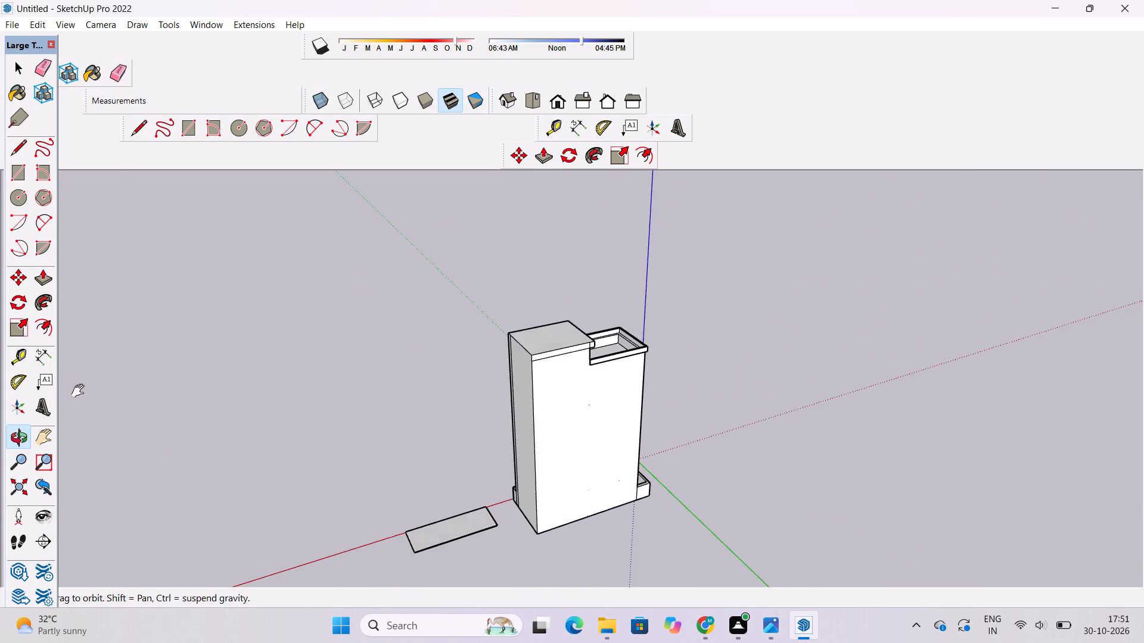
drag(80, 391, 129, 413)
drag(369, 406, 735, 362)
shift+drag(741, 360, 663, 363)
drag(536, 396, 682, 374)
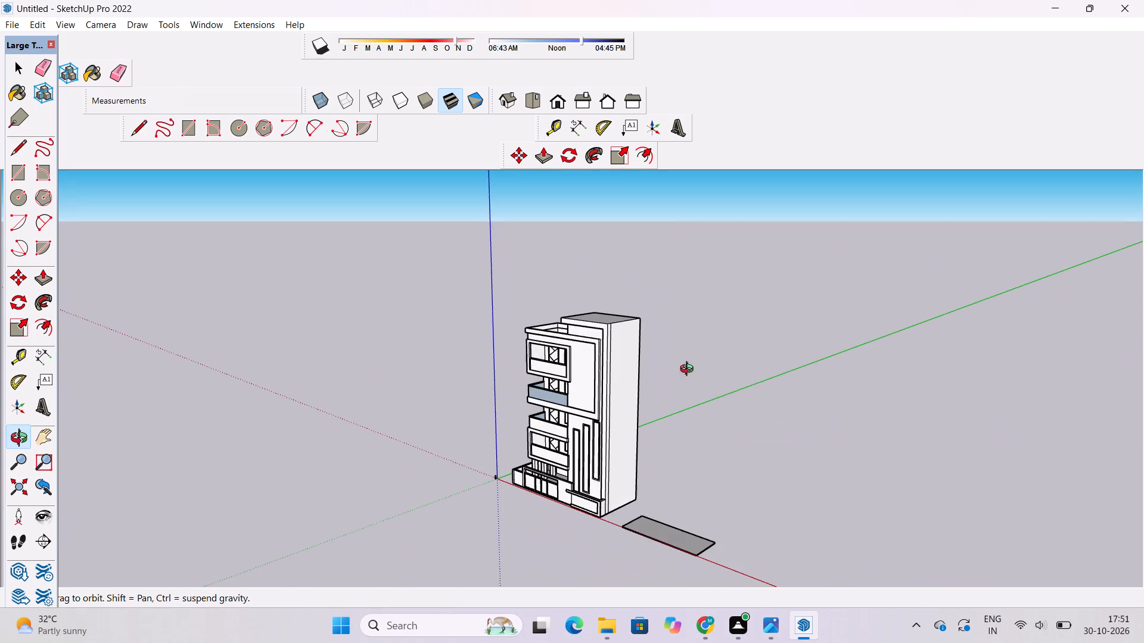
shift+drag(551, 430, 866, 417)
shift+drag(779, 439, 770, 460)
scroll(647, 445, up, 6)
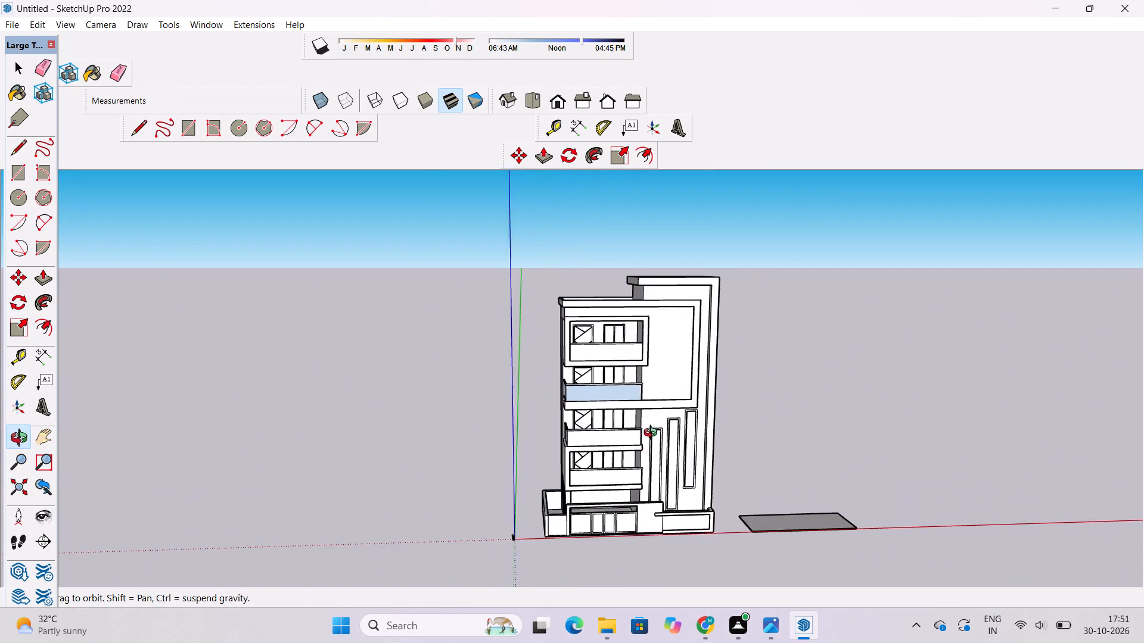
scroll(653, 434, up, 3)
shift+drag(657, 424, 626, 452)
drag(621, 461, 614, 438)
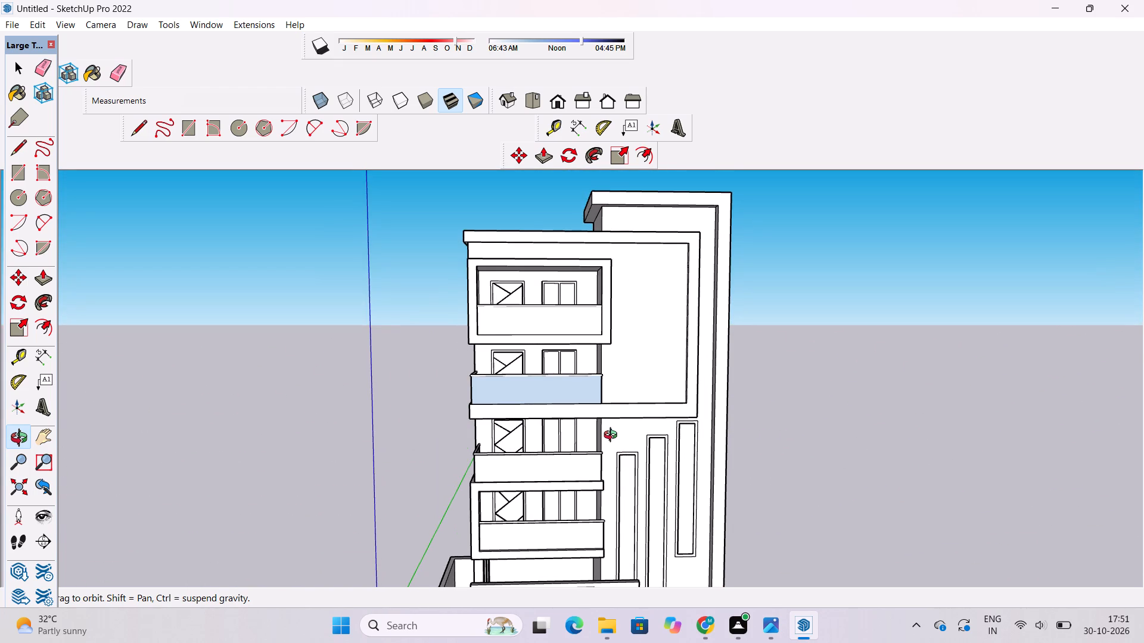
scroll(576, 431, down, 5)
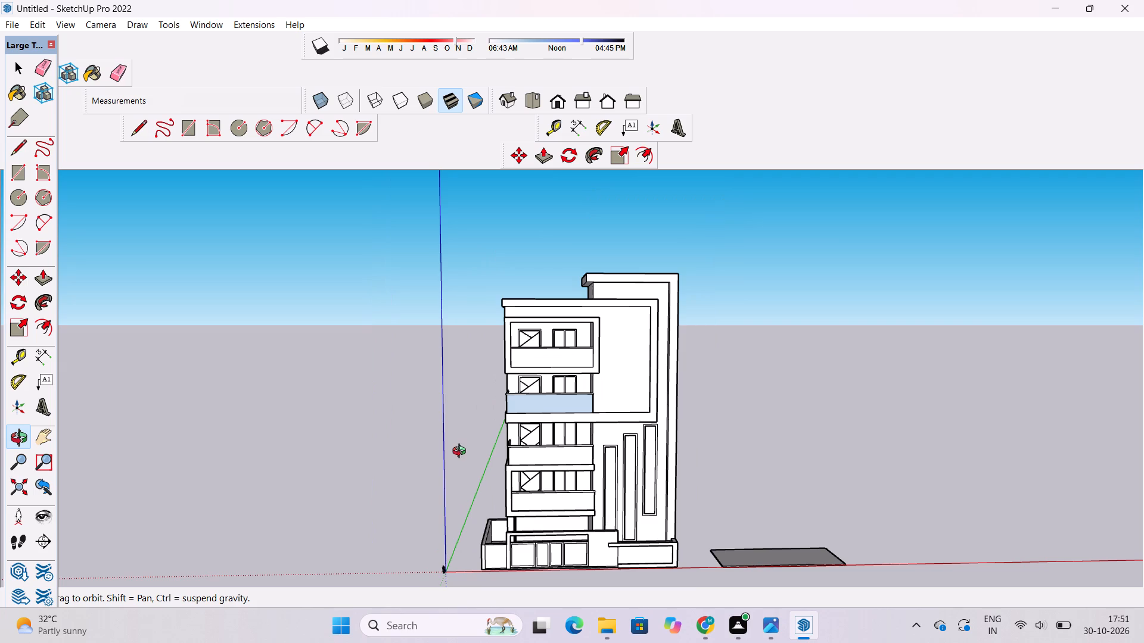
scroll(450, 457, down, 1)
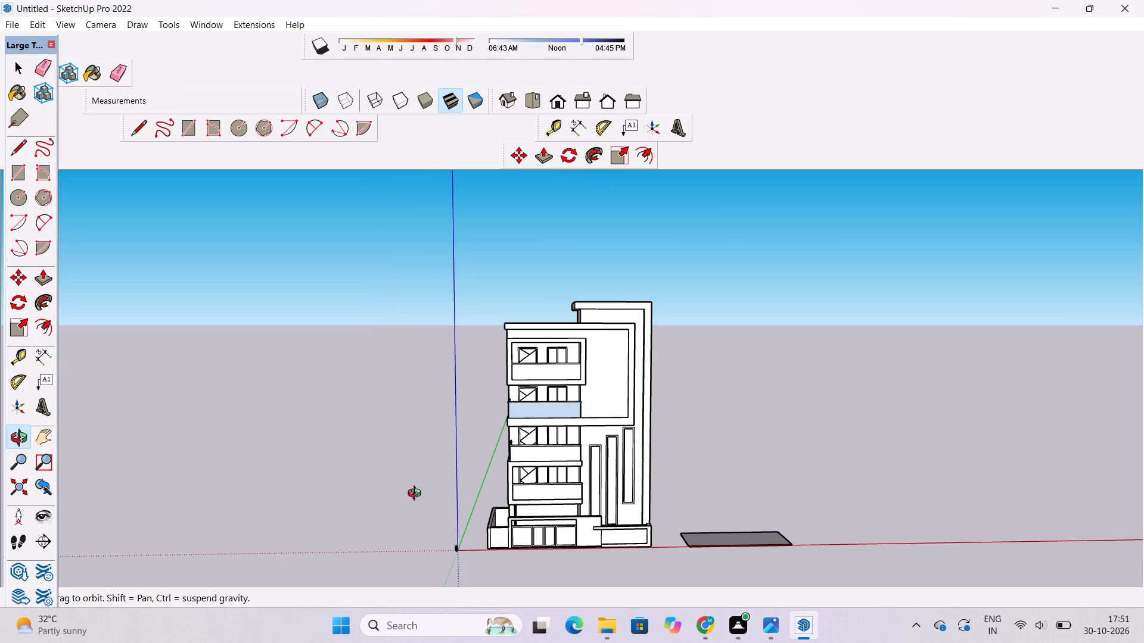
shift+drag(449, 521, 461, 456)
drag(468, 436, 472, 553)
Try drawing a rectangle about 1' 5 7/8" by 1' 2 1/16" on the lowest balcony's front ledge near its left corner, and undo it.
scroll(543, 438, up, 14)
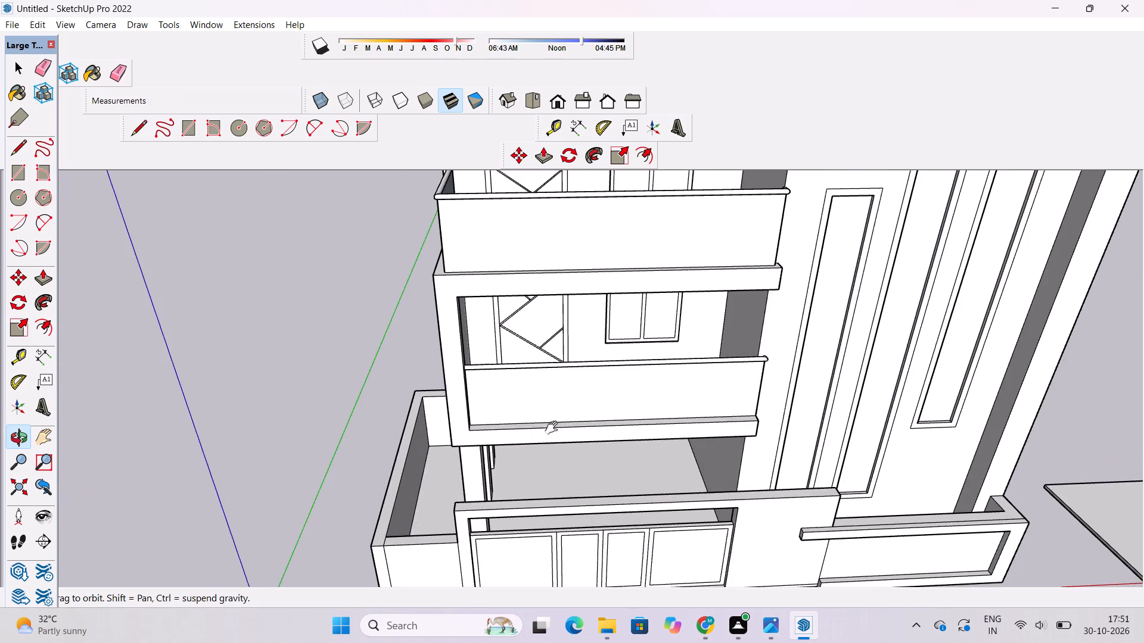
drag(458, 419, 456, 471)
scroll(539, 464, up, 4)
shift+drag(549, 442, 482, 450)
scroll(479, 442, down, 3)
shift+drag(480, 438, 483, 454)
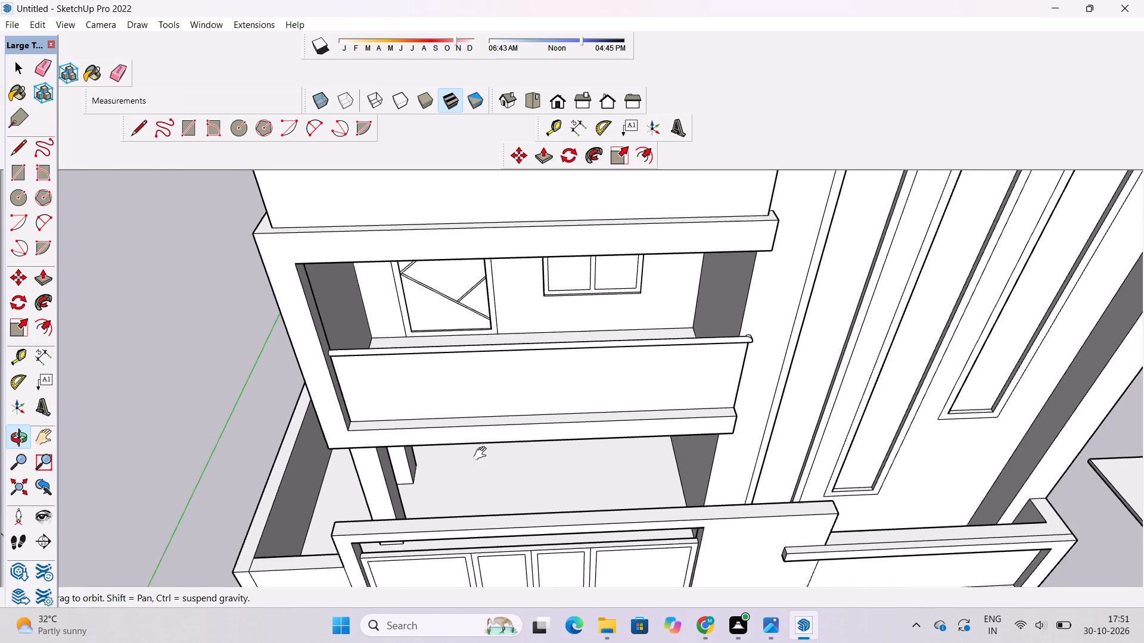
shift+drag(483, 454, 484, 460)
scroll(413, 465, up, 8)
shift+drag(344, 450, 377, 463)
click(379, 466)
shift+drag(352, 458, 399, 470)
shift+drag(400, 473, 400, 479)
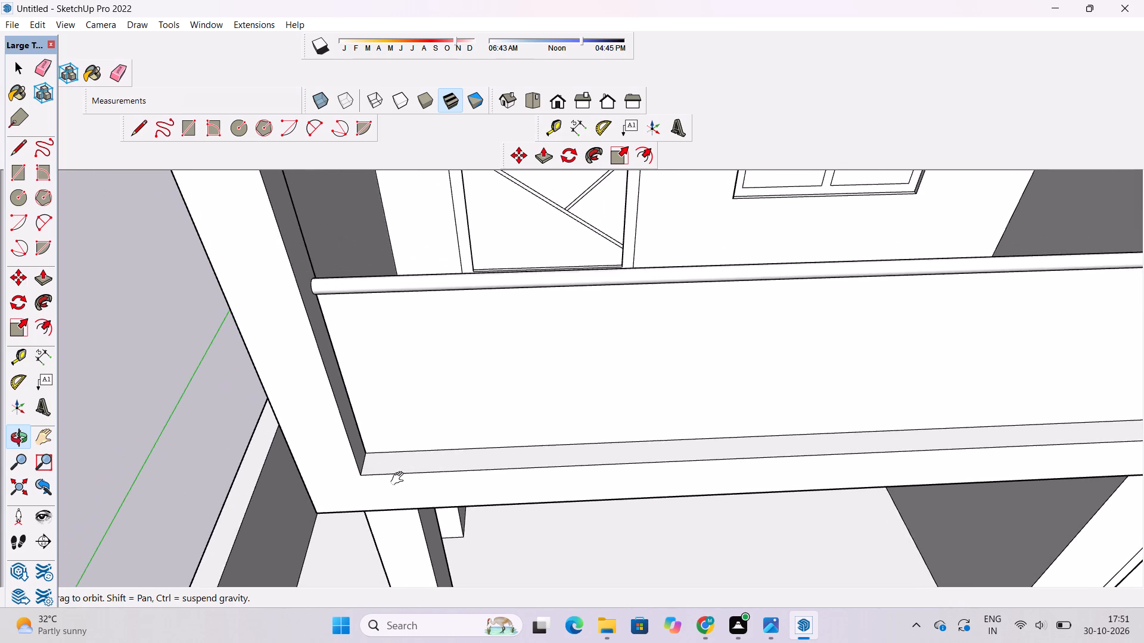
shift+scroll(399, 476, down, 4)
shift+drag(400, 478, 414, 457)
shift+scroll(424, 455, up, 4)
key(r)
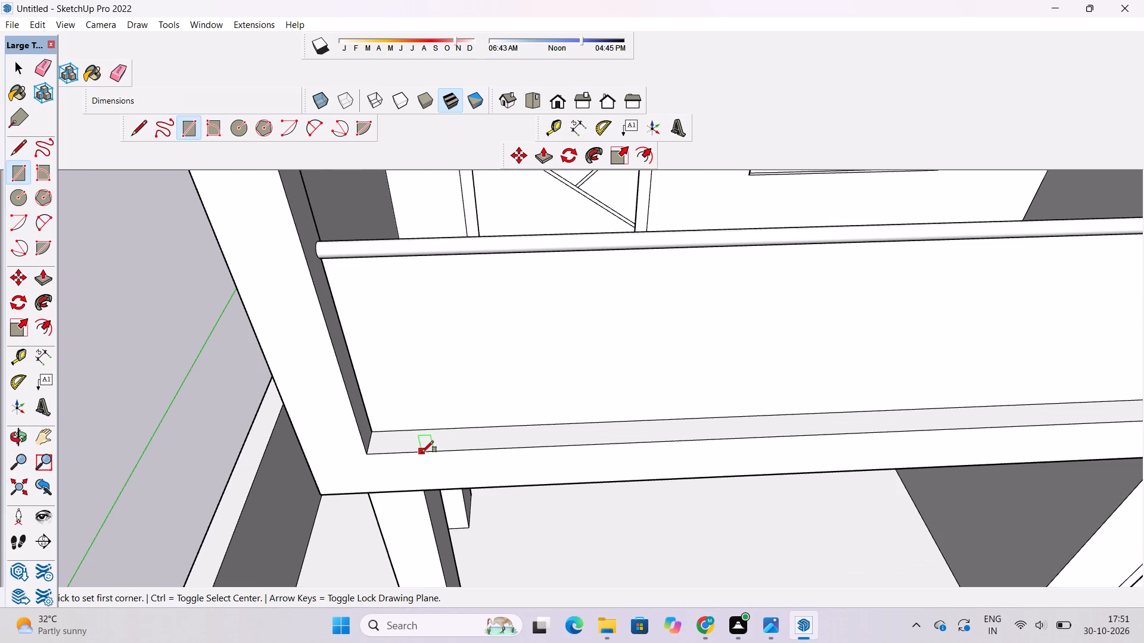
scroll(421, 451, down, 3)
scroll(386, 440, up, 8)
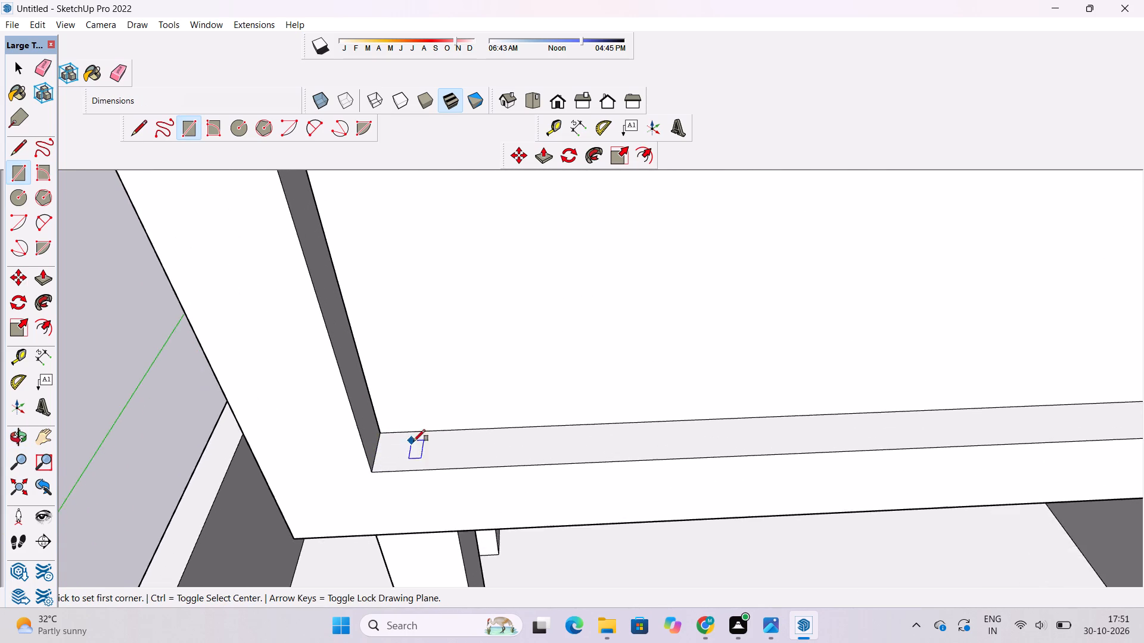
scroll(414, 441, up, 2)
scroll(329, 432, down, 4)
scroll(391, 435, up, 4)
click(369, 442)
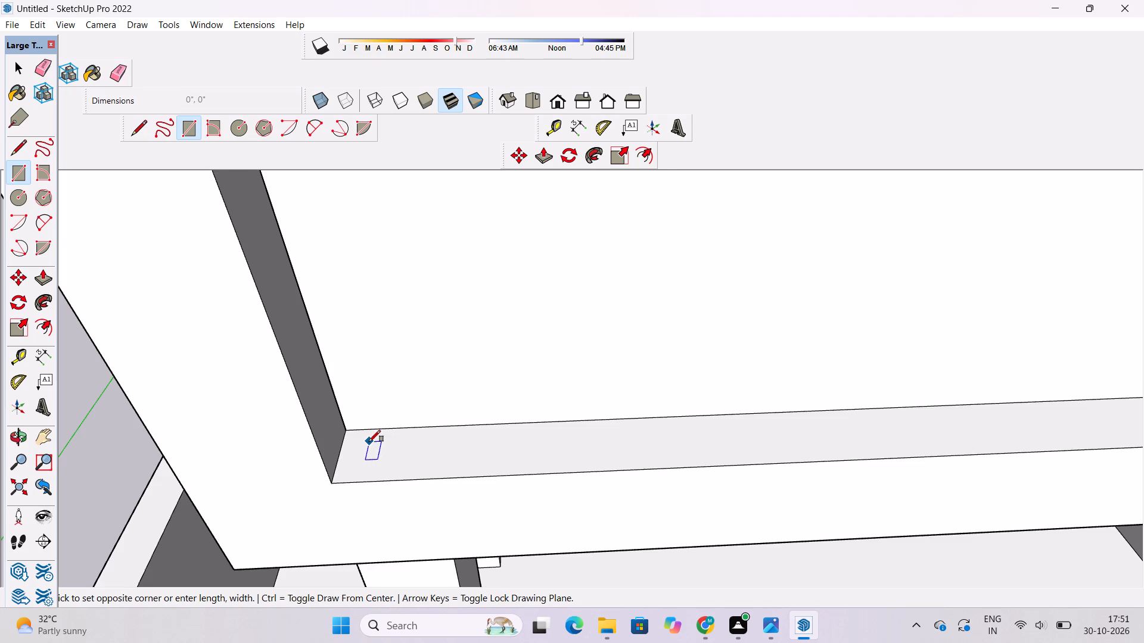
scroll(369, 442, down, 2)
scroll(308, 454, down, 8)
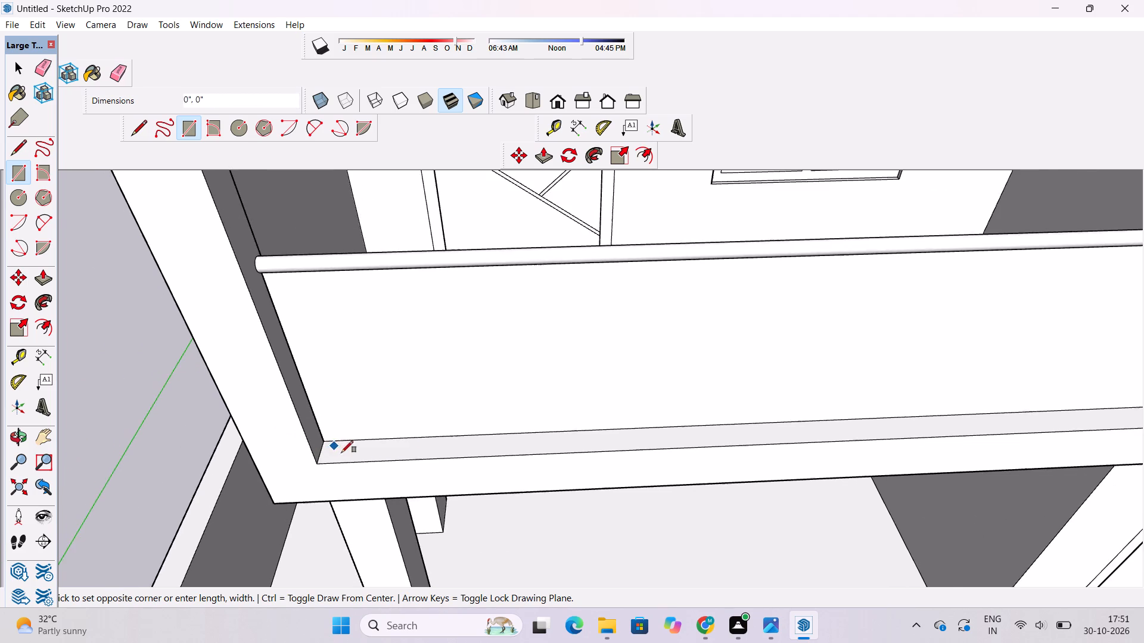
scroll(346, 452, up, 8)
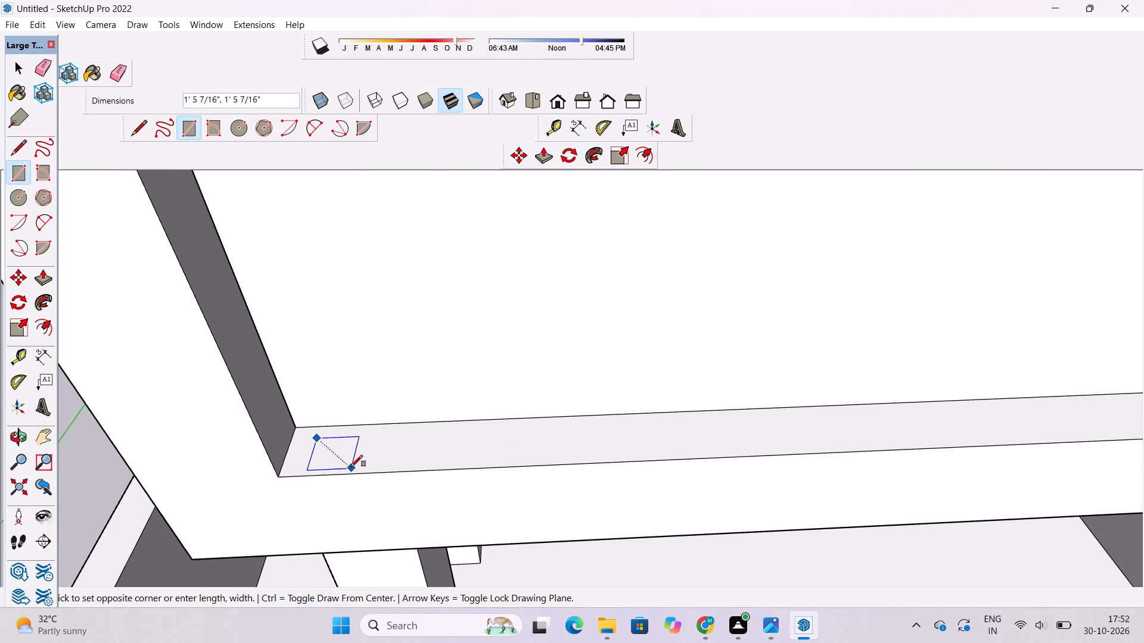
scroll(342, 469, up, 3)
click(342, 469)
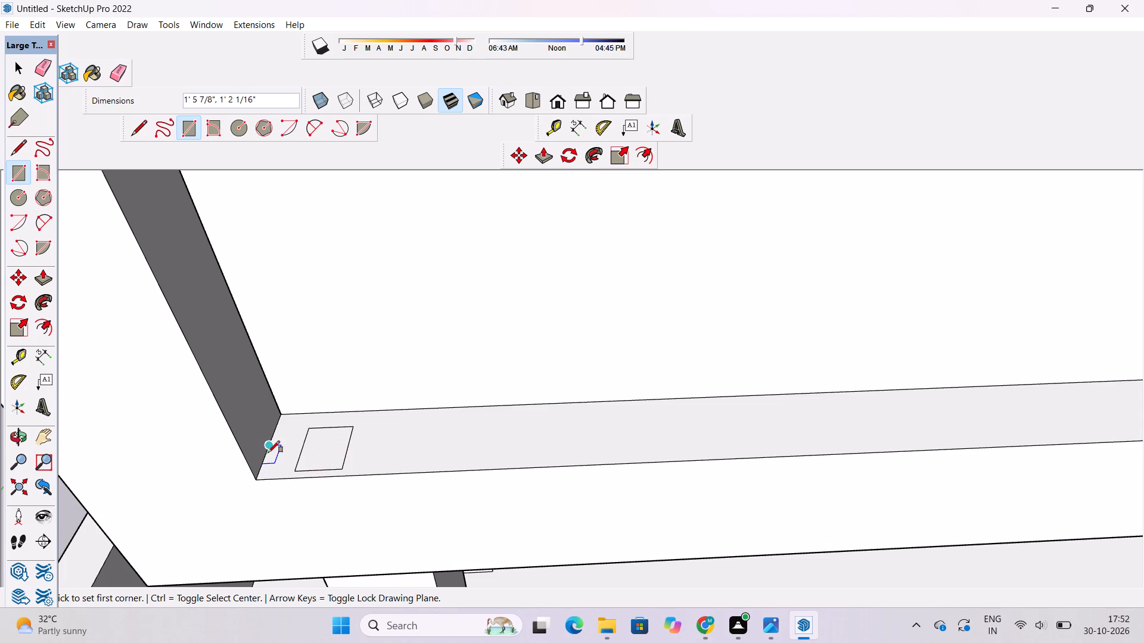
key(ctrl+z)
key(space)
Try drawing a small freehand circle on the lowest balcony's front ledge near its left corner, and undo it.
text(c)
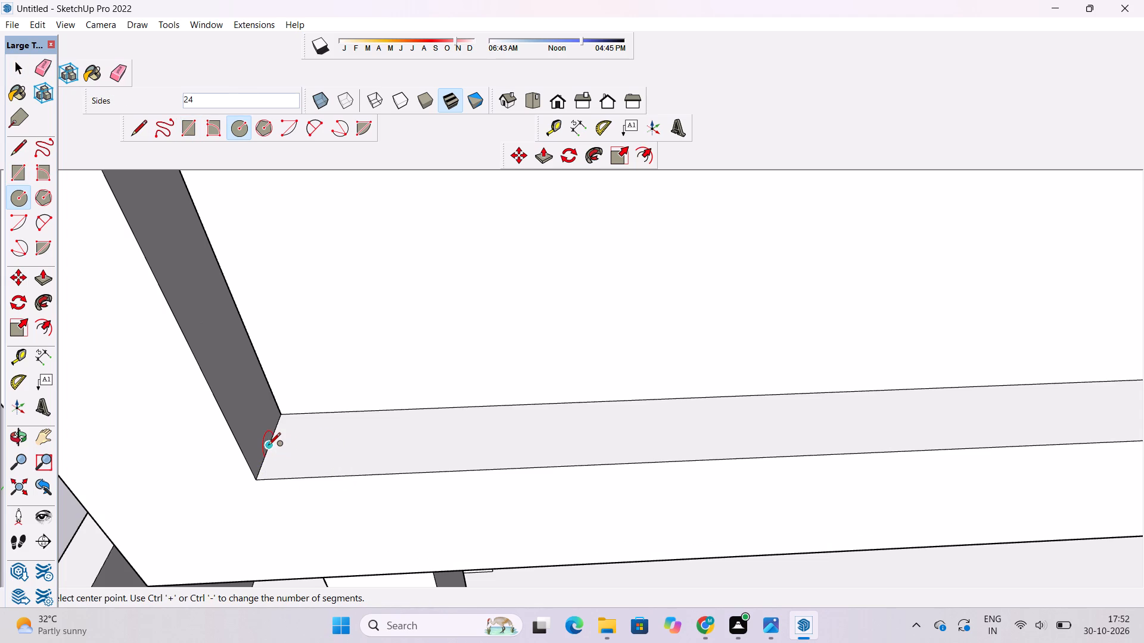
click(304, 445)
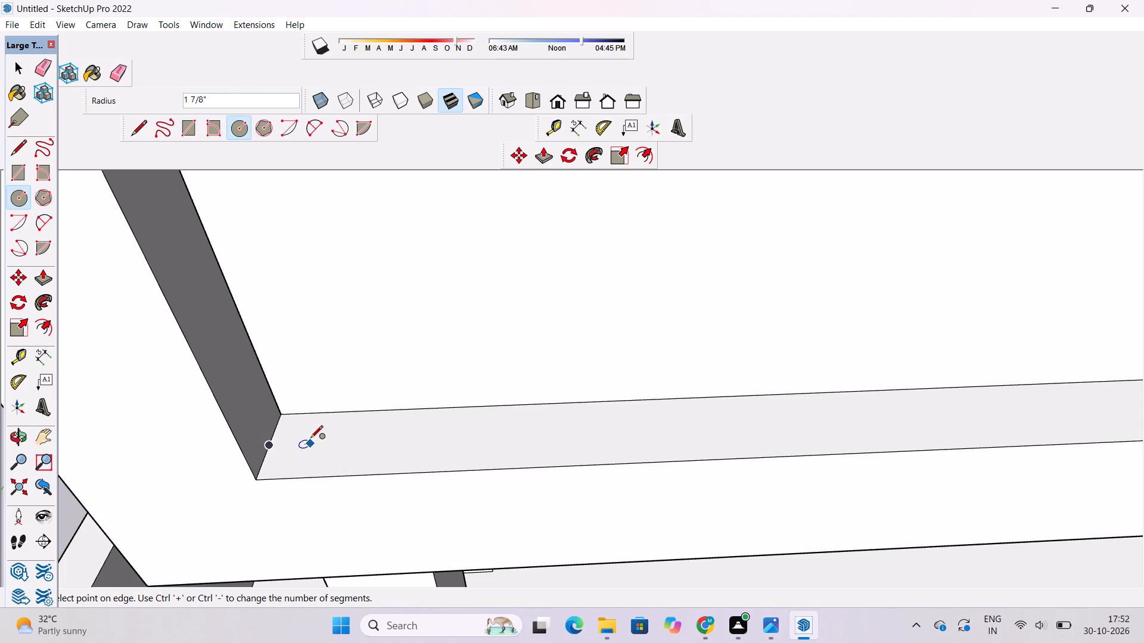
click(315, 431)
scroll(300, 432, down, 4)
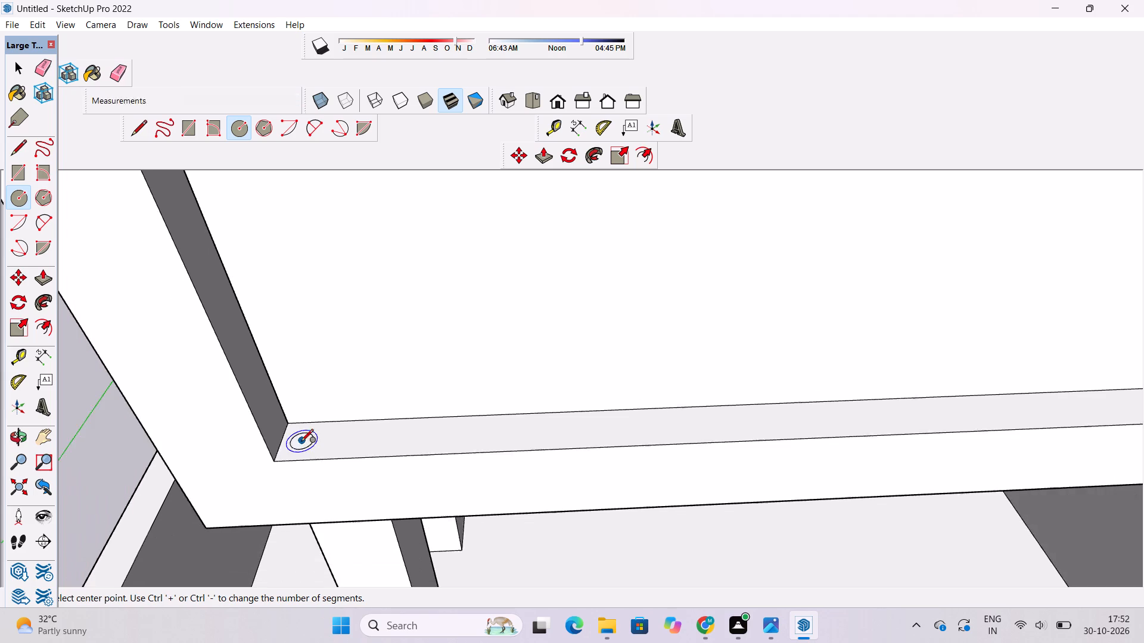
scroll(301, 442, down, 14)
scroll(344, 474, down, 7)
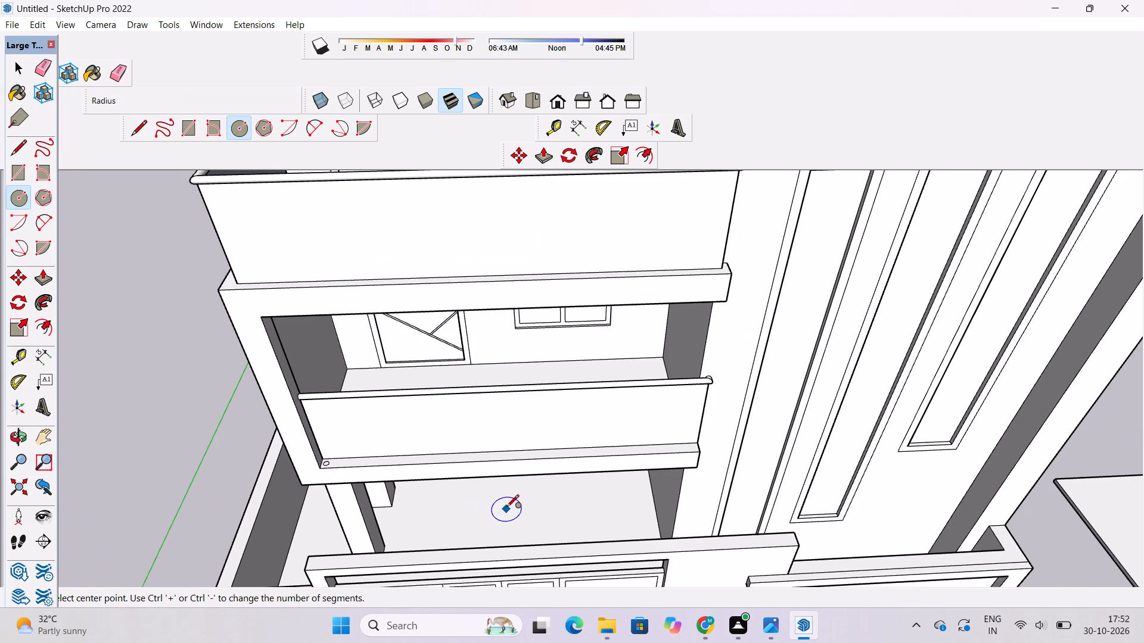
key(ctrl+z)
Draw a circle of 4" radius on the lowest balcony's front ledge, close to its left corner.
scroll(316, 469, up, 6)
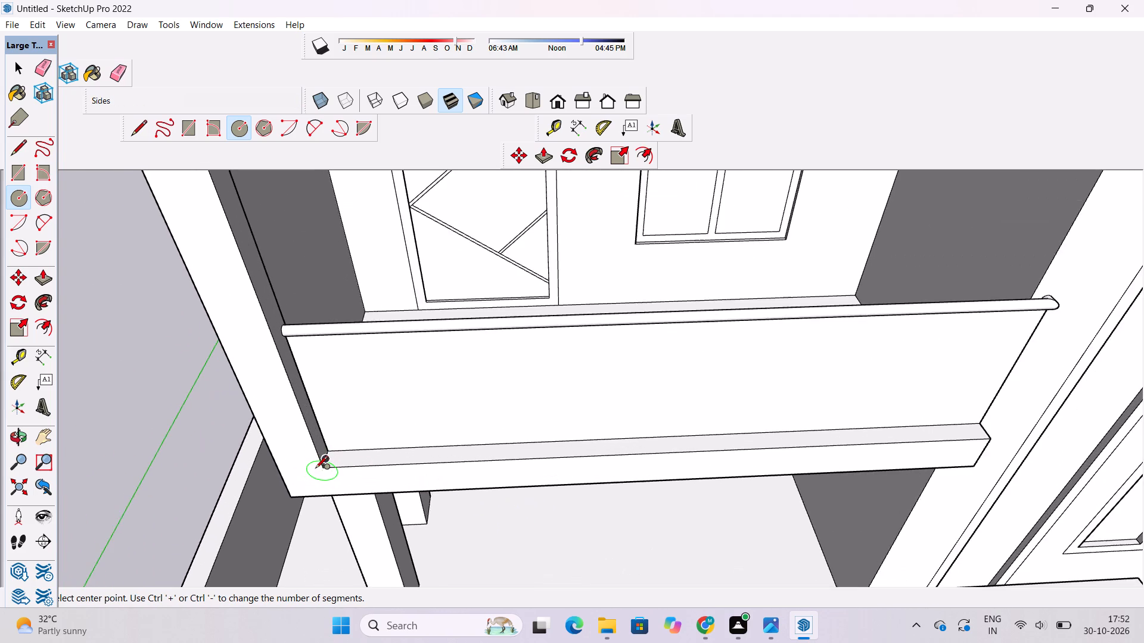
scroll(315, 469, up, 12)
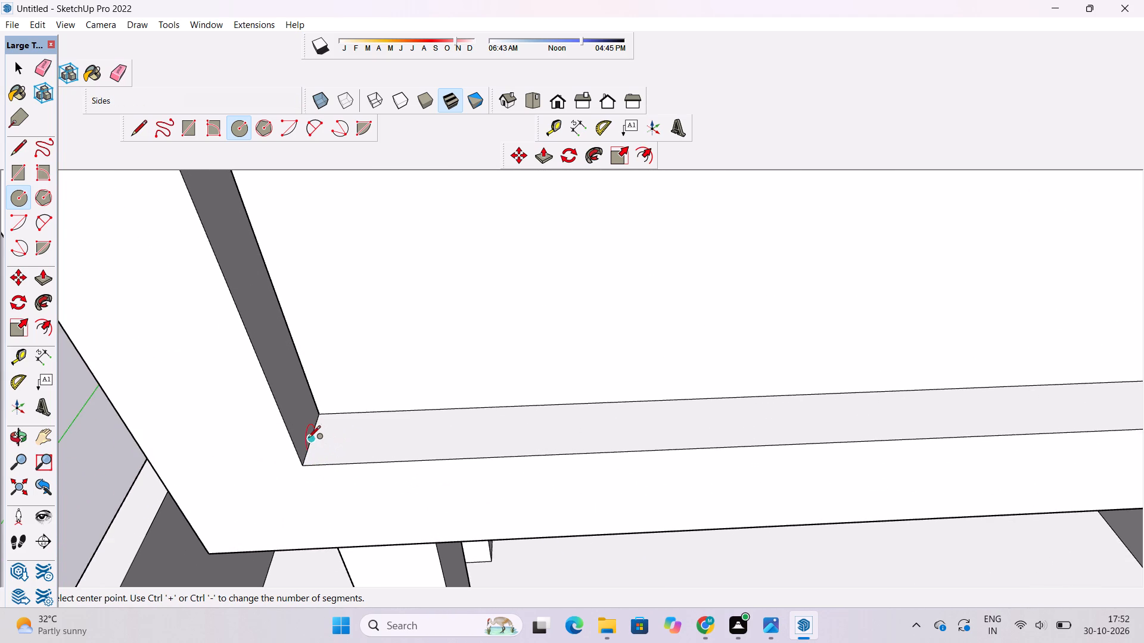
scroll(306, 439, down, 2)
scroll(306, 439, up, 9)
scroll(312, 439, down, 10)
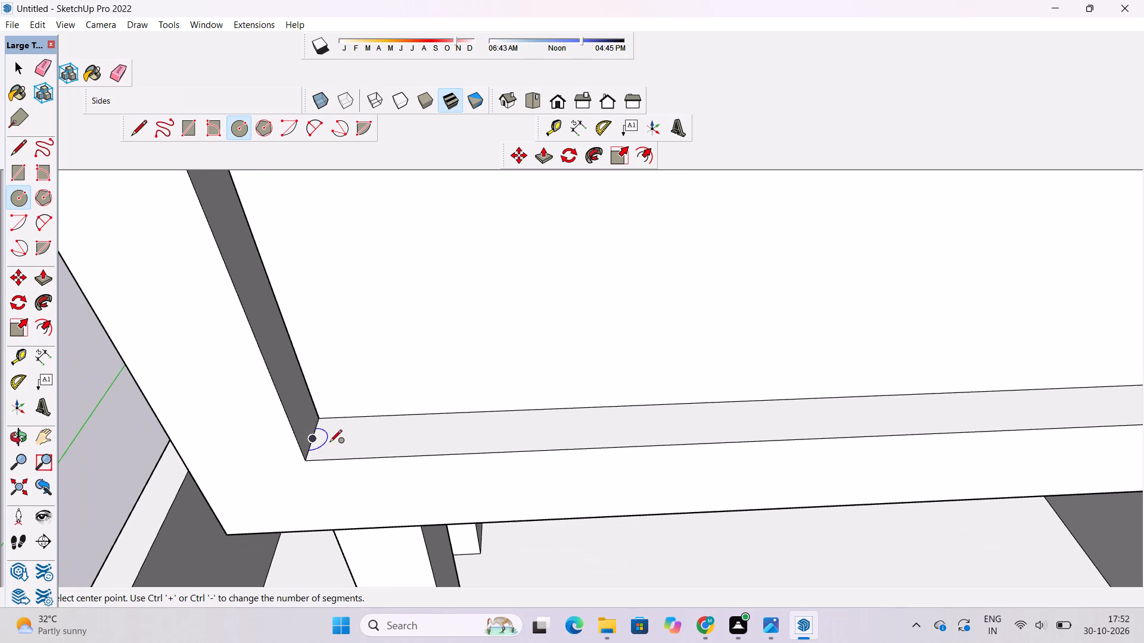
scroll(335, 443, up, 5)
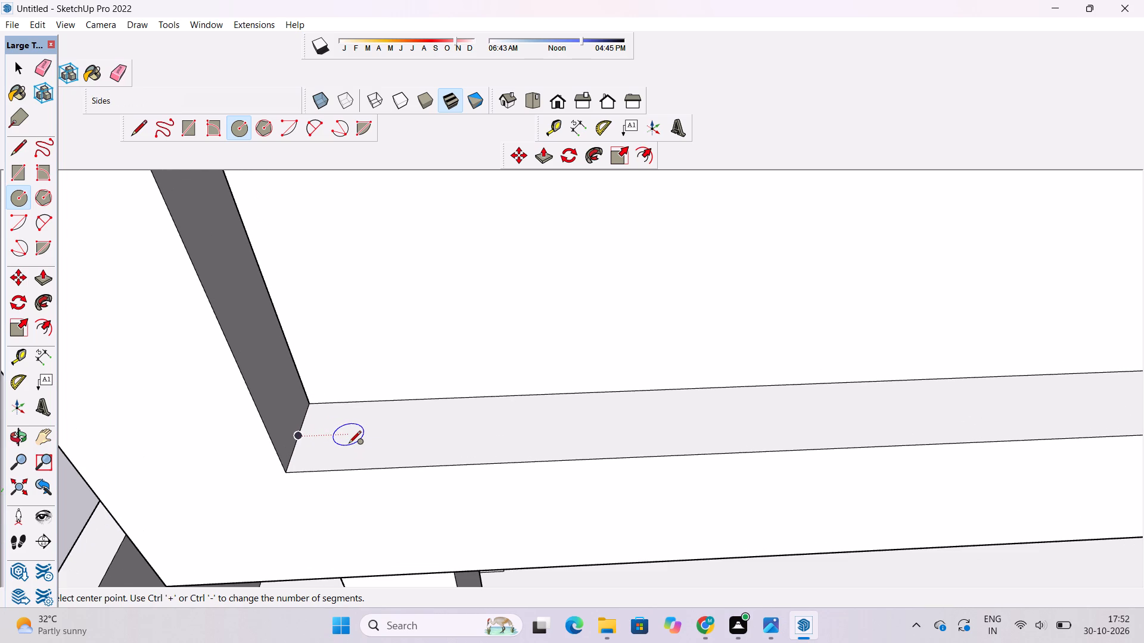
click(349, 444)
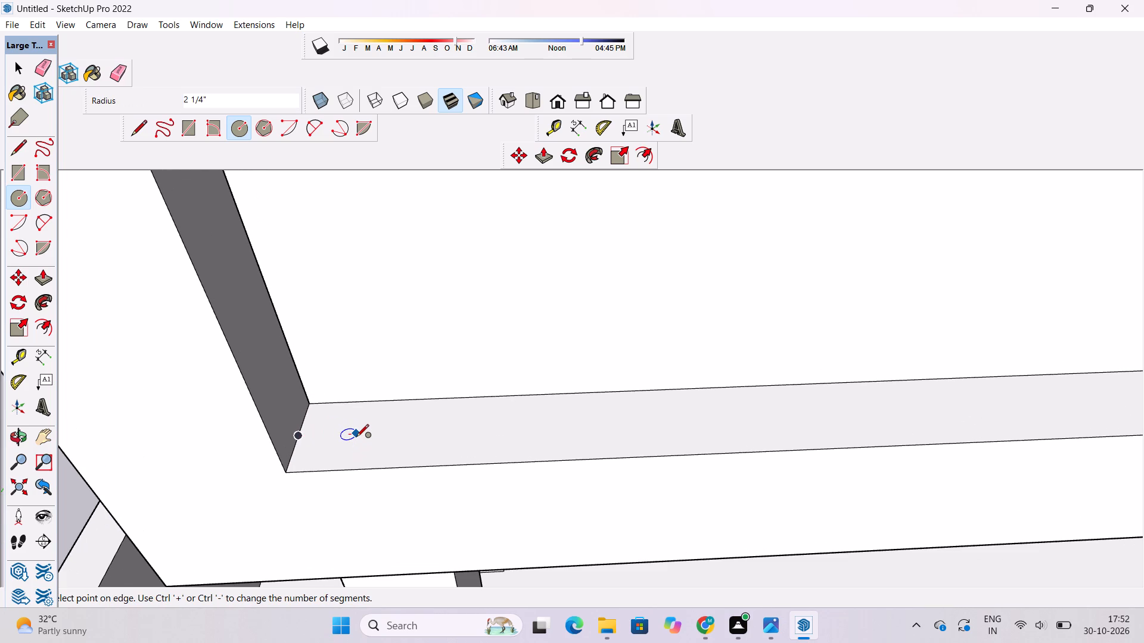
text(4")
key(Return)
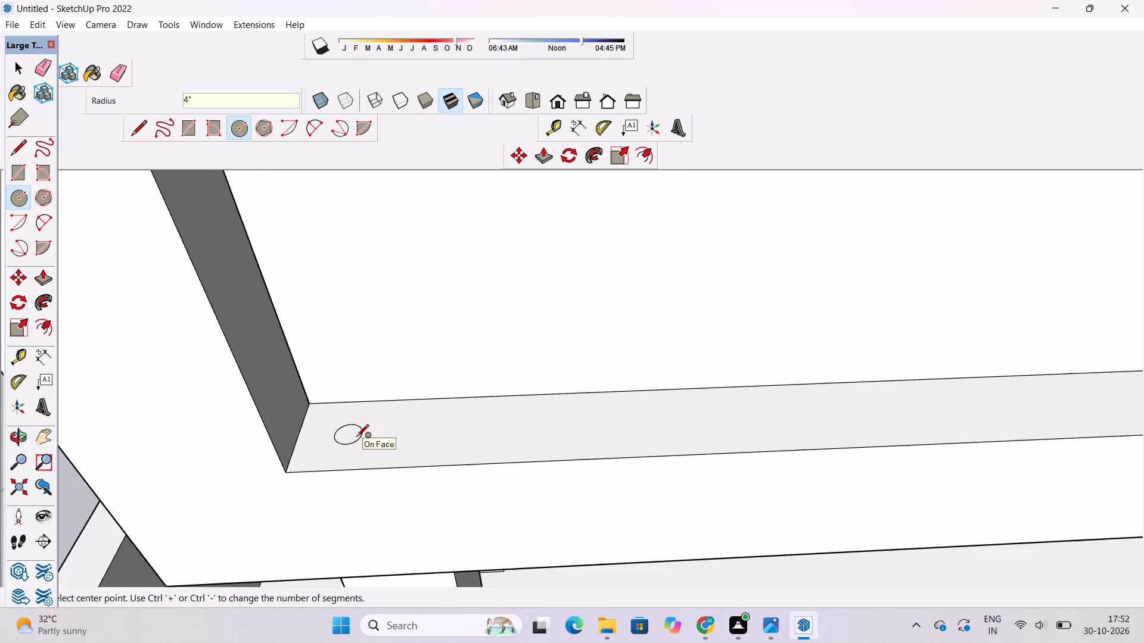
key(space)
scroll(367, 422, down, 6)
scroll(448, 450, up, 1)
scroll(355, 451, down, 2)
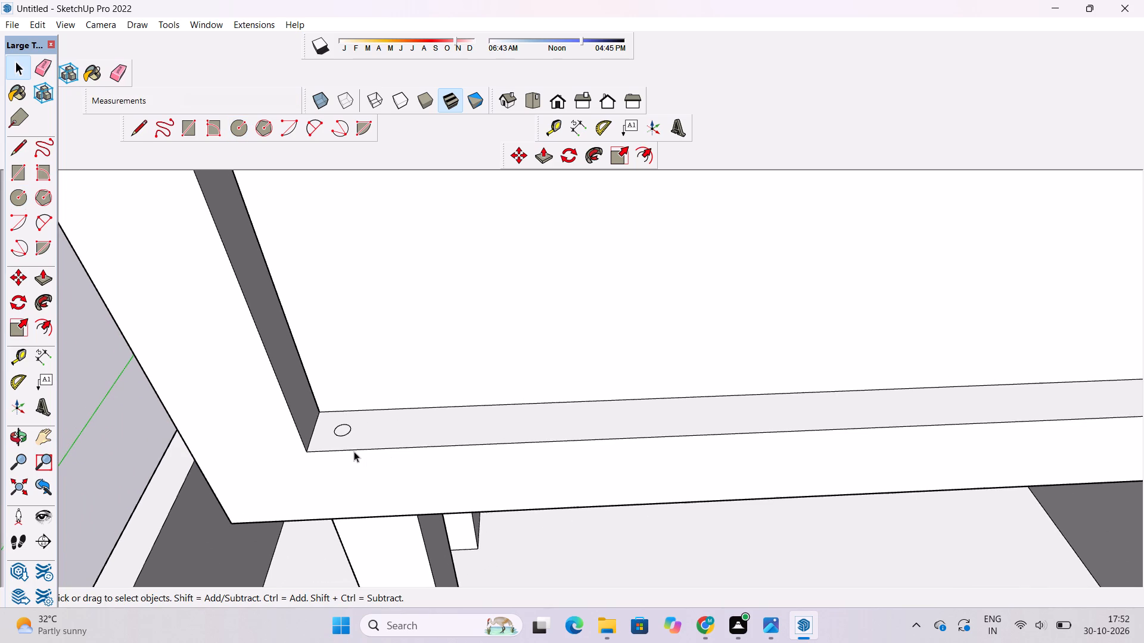
scroll(354, 451, down, 2)
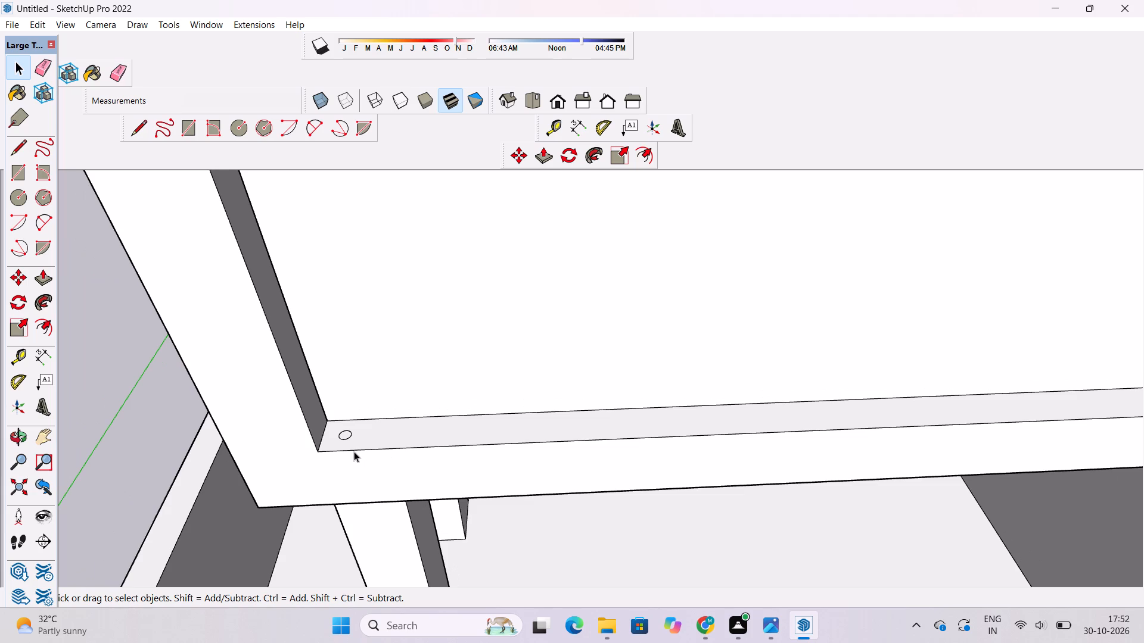
Copy the 4" circle 1.5' along the lowest balcony's front ledge, away from its left corner.
key(o)
scroll(354, 451, down, 4)
shift+drag(387, 454, 375, 490)
scroll(357, 493, up, 4)
drag(346, 509, 340, 408)
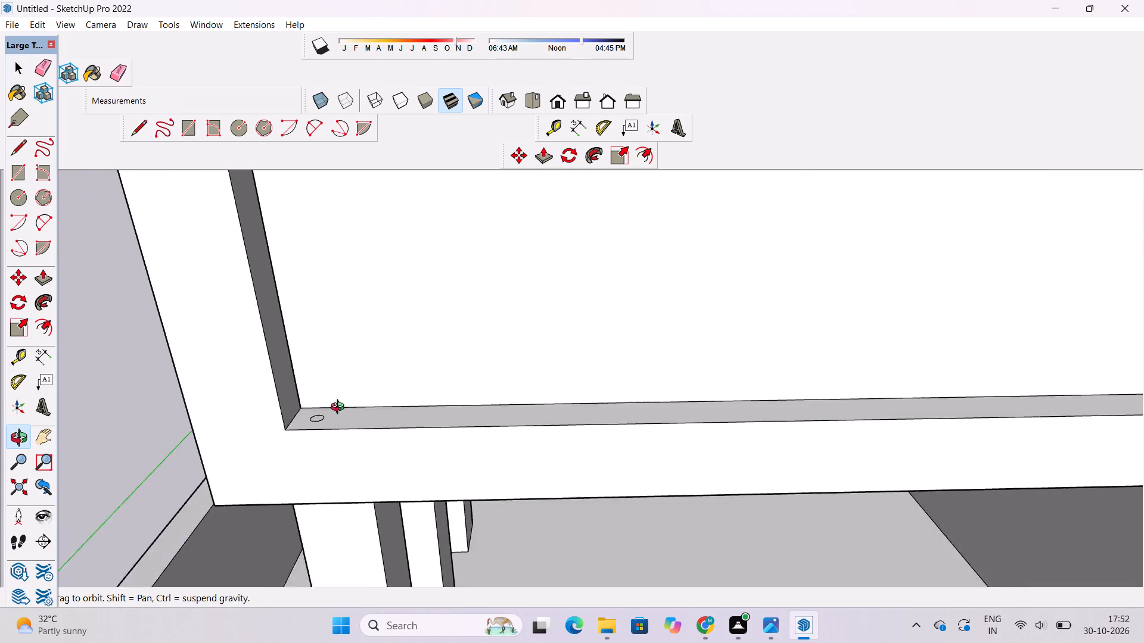
drag(340, 408, 341, 405)
scroll(350, 397, down, 4)
shift+drag(381, 380, 338, 422)
shift+click(328, 434)
drag(275, 495, 285, 417)
drag(285, 420, 290, 523)
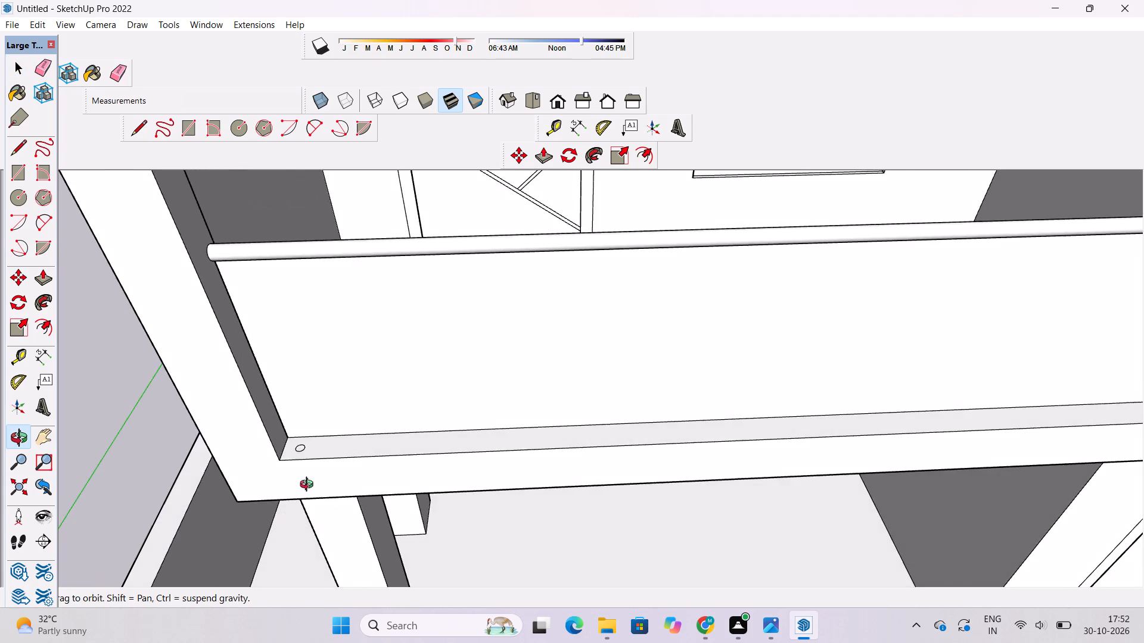
scroll(324, 465, up, 9)
shift+drag(335, 449, 323, 450)
key(space)
scroll(260, 429, up, 5)
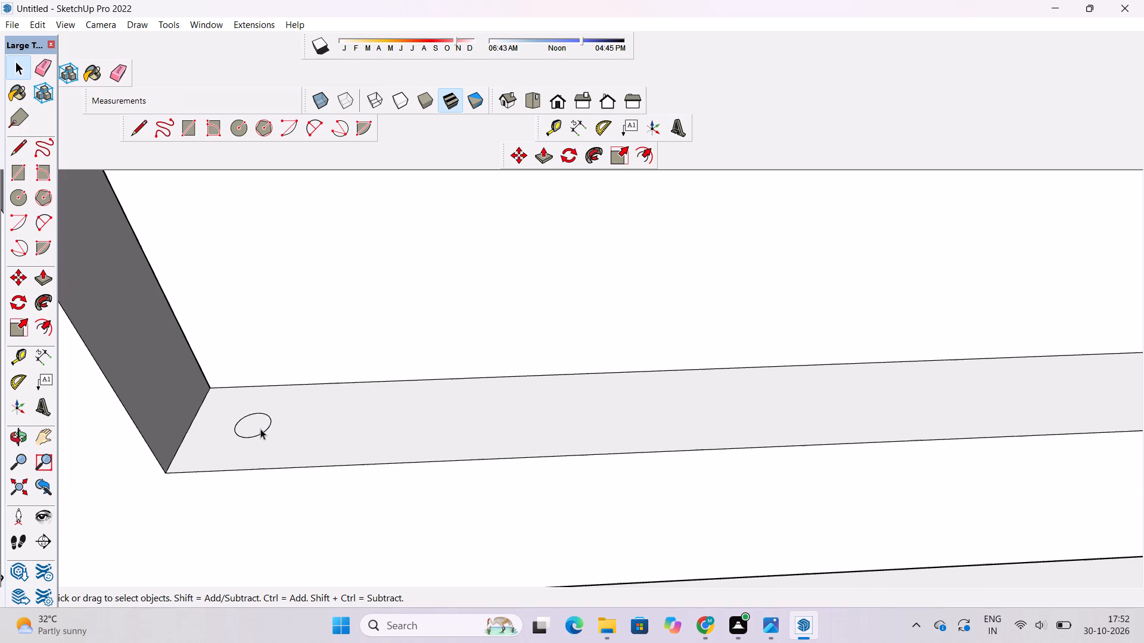
double_click(260, 429)
key(m)
click(269, 423)
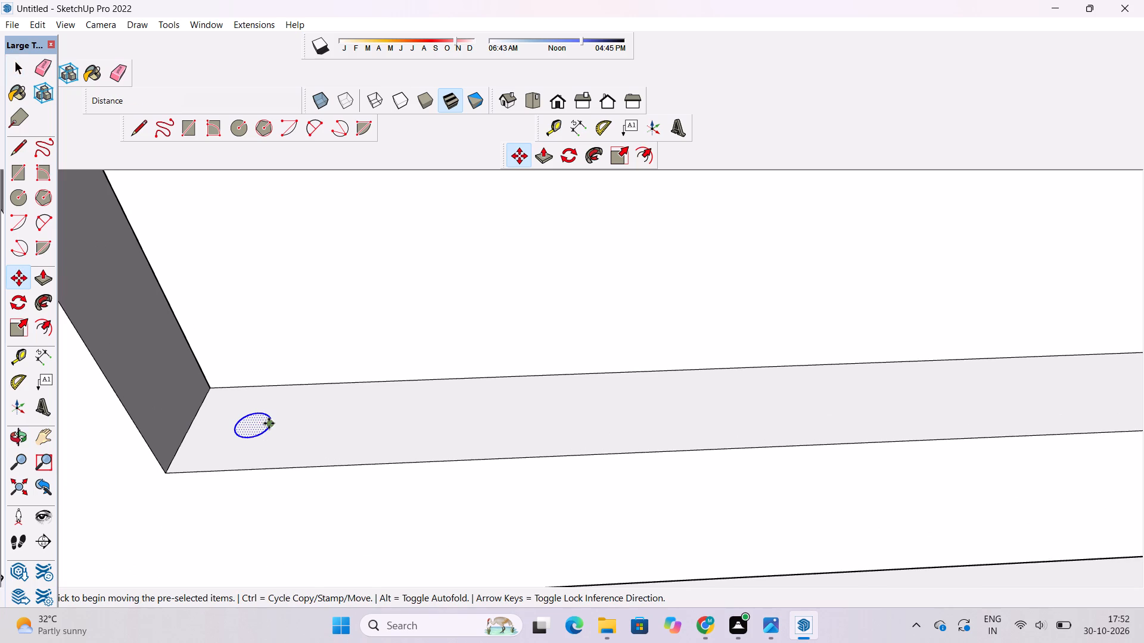
scroll(269, 423, down, 3)
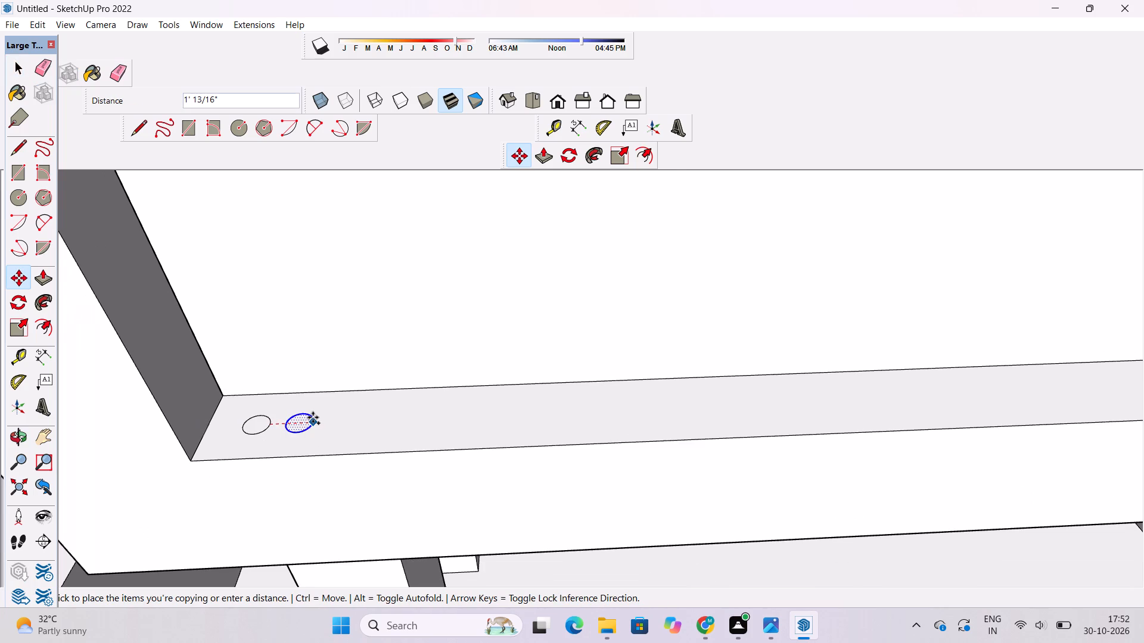
text(1.5')
key(Return)
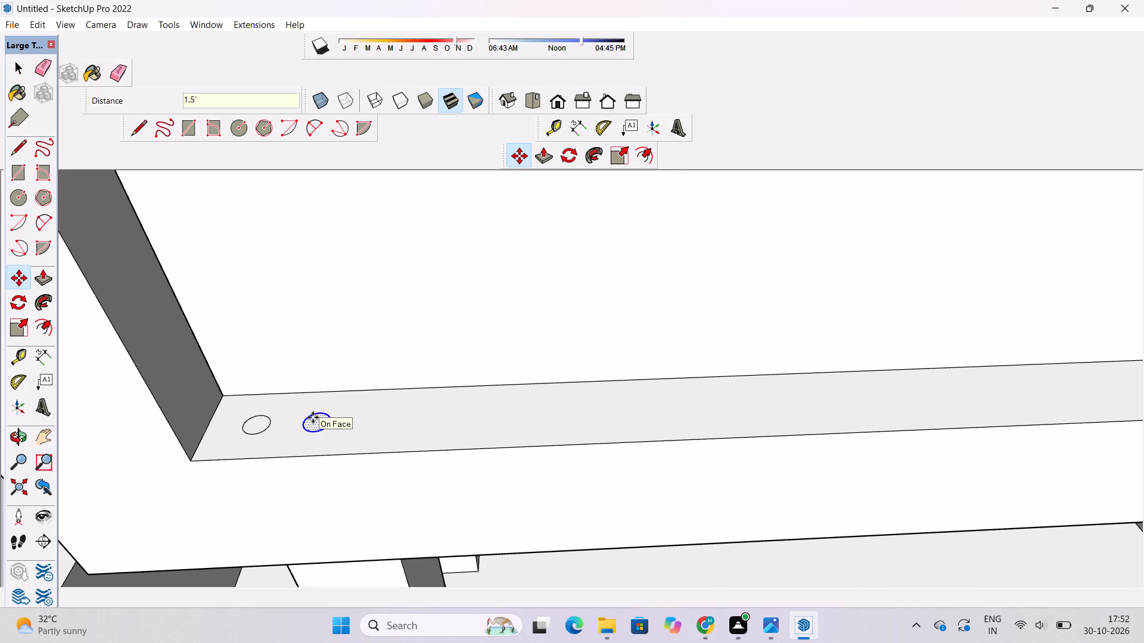
Repeat the circle copy 8 times at the same spacing along the lowest balcony's front ledge.
scroll(307, 415, down, 8)
scroll(204, 430, down, 6)
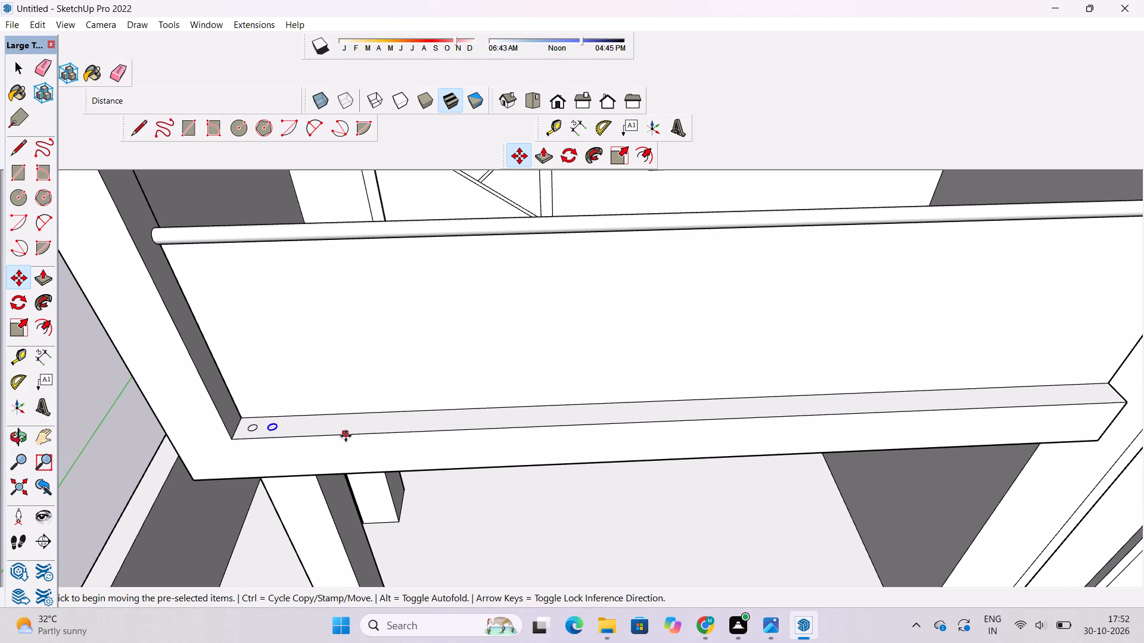
scroll(346, 436, down, 5)
scroll(377, 426, up, 1)
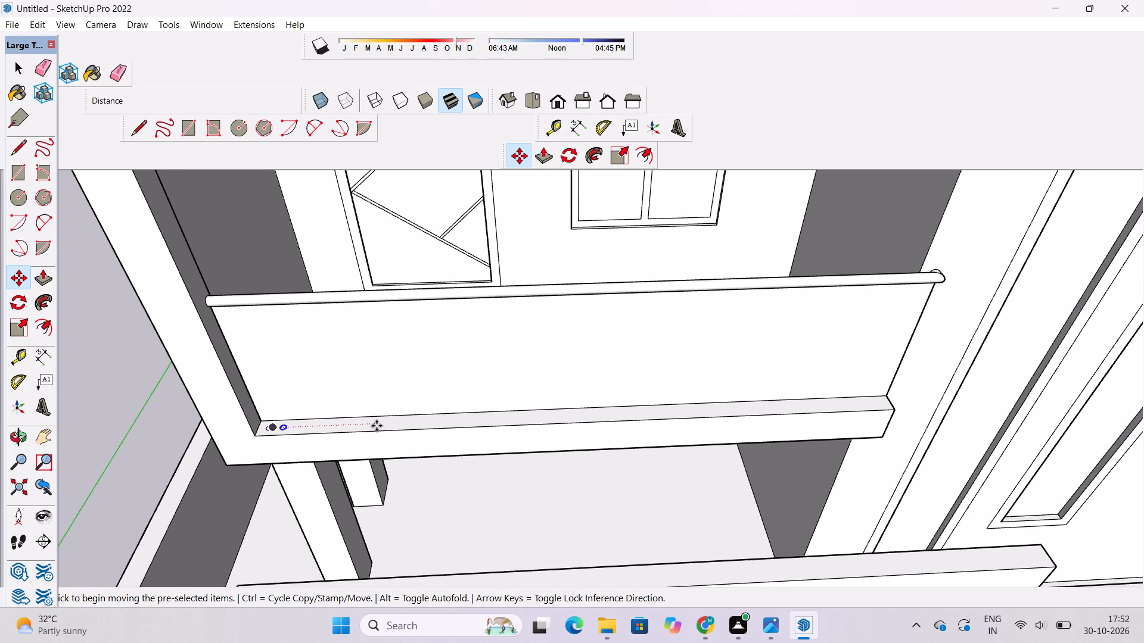
scroll(377, 426, up, 1)
key(asterisk)
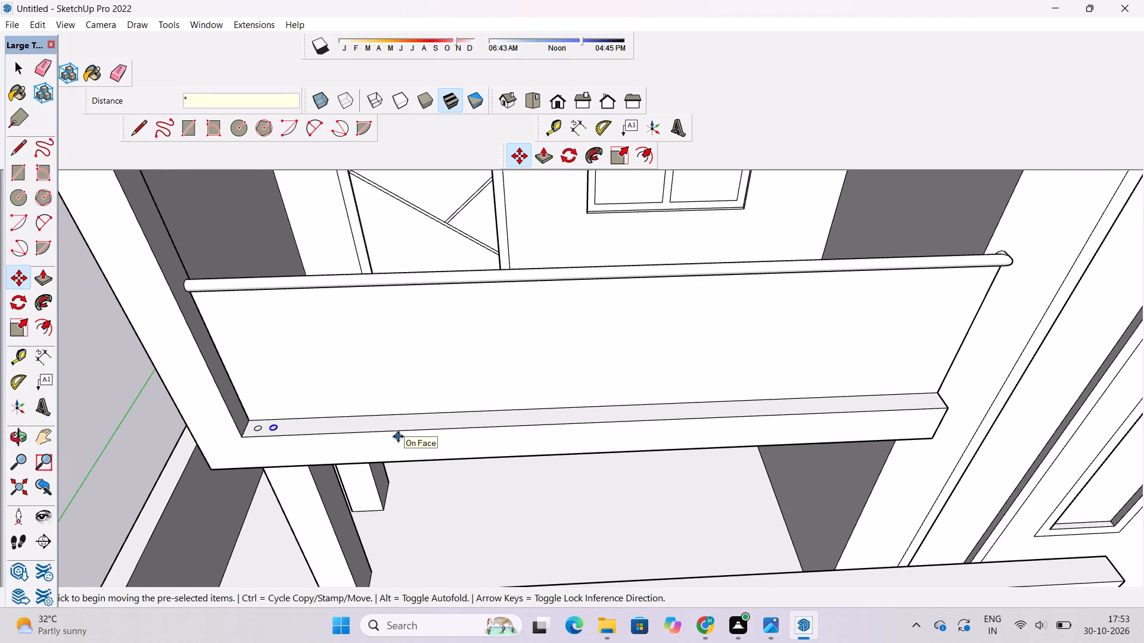
key(8)
key(Return)
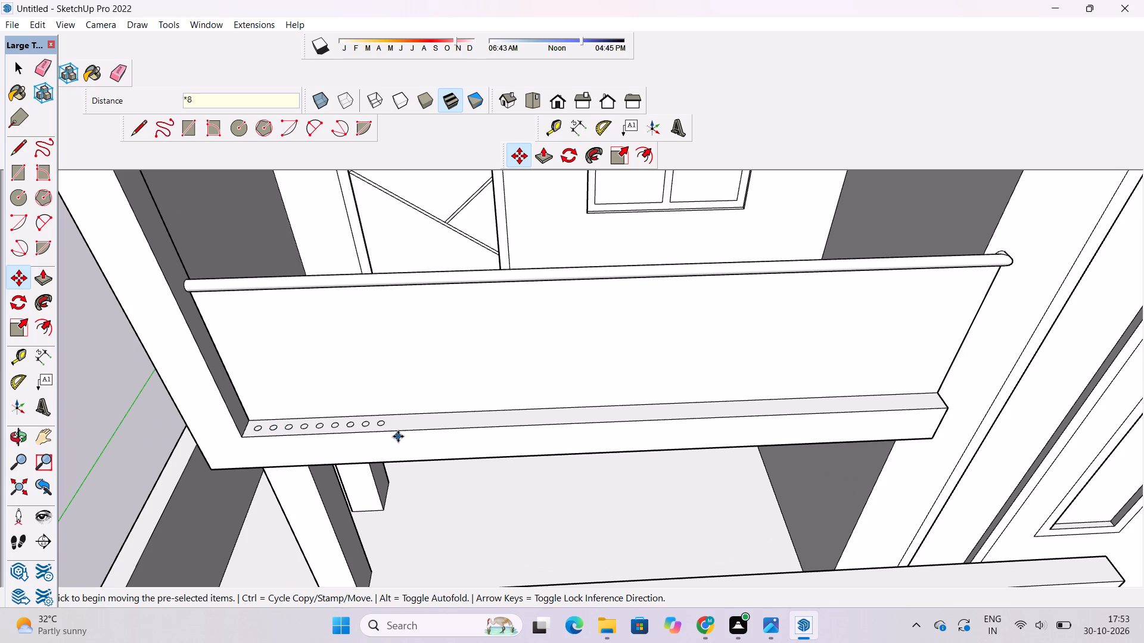
Draw a circle of 4" radius on the uppermost framed balcony's front ledge, close to its left corner.
scroll(482, 541, down, 10)
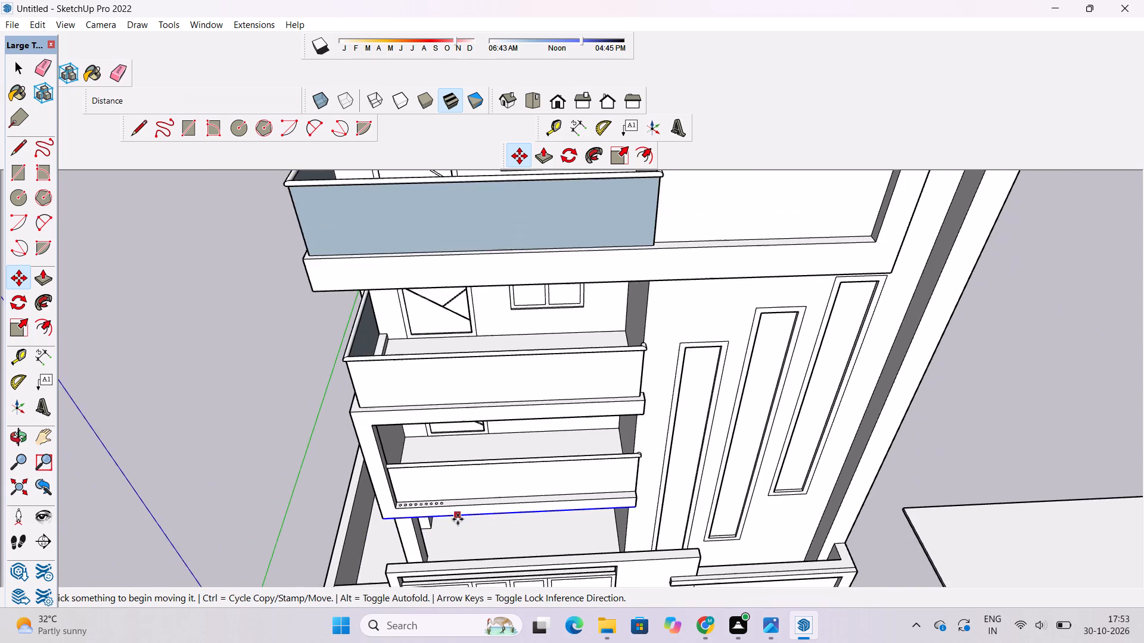
scroll(458, 519, down, 6)
key(o)
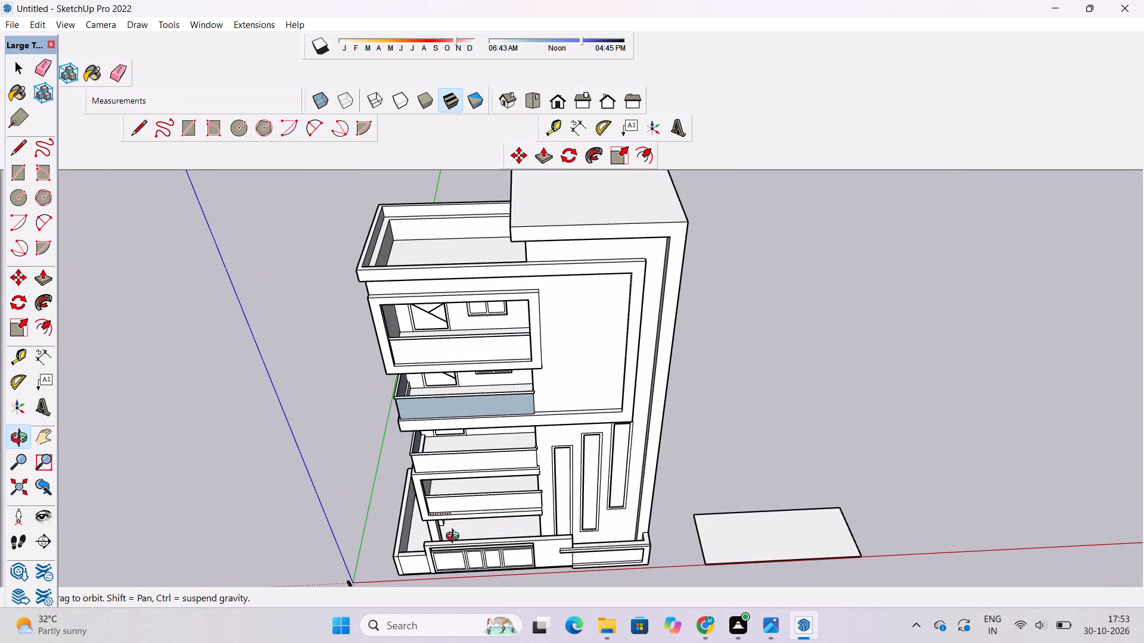
scroll(442, 523, up, 9)
shift+drag(443, 513, 474, 526)
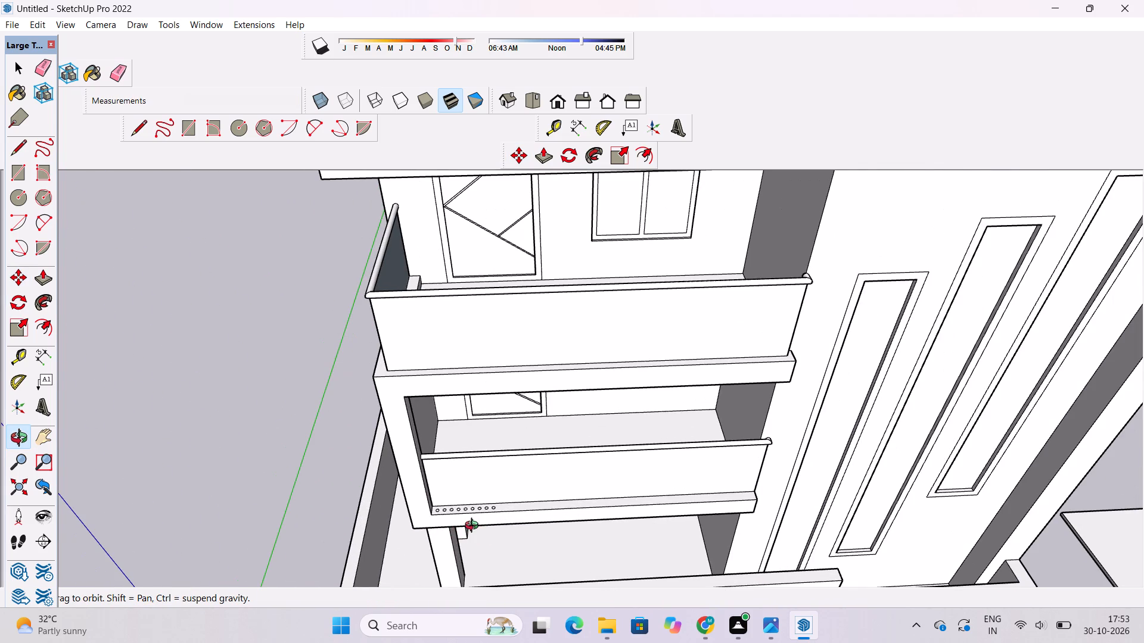
scroll(476, 527, down, 2)
shift+drag(478, 526, 484, 550)
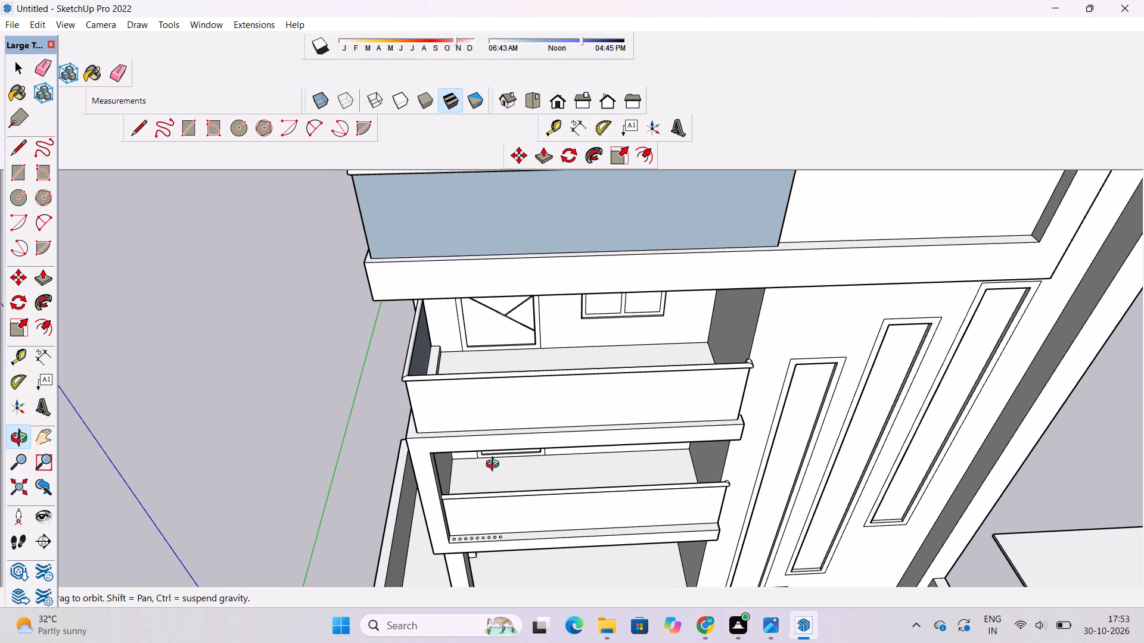
shift+drag(490, 456, 515, 544)
scroll(511, 515, down, 3)
shift+drag(511, 508, 513, 528)
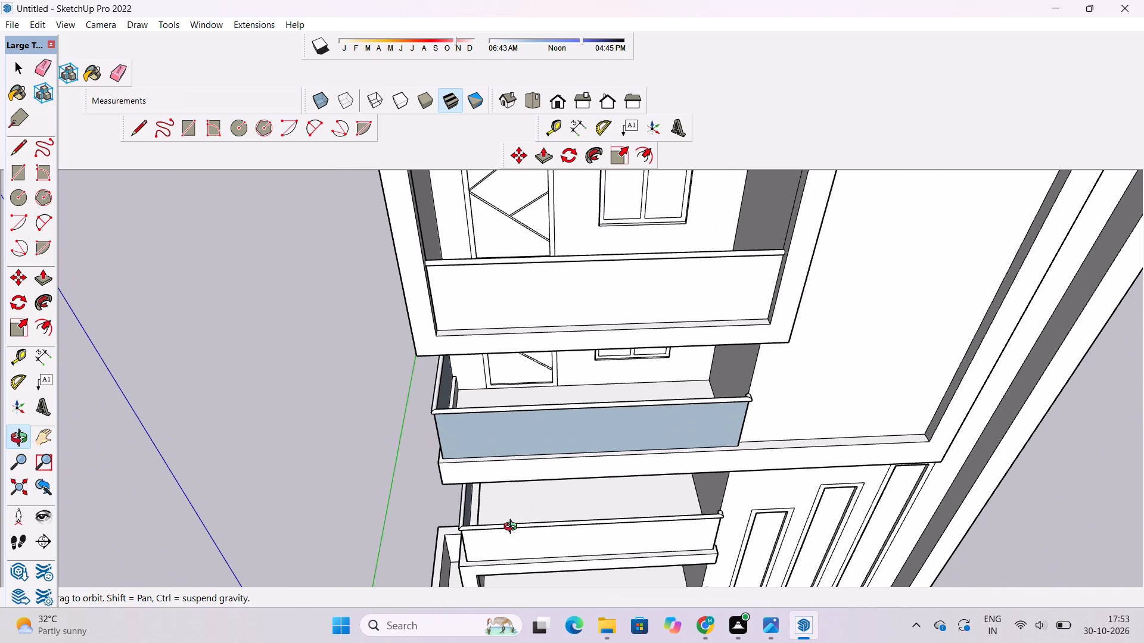
shift+scroll(513, 451, down, 6)
shift+drag(503, 482, 496, 510)
scroll(501, 459, up, 10)
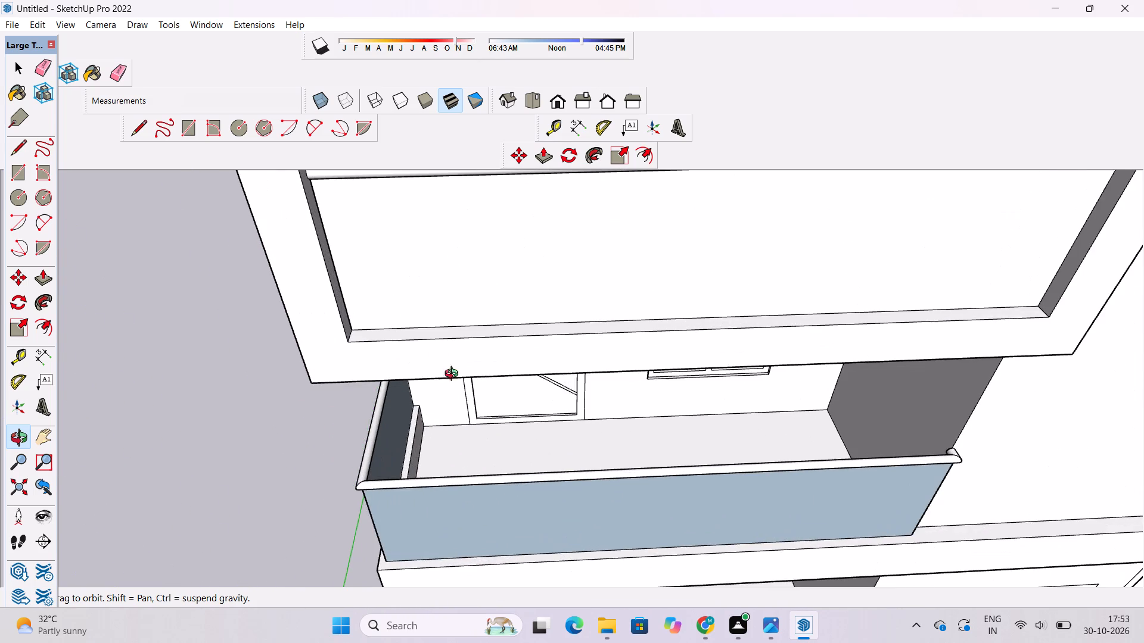
drag(431, 340, 457, 355)
drag(458, 357, 424, 387)
scroll(402, 380, up, 2)
shift+drag(402, 378, 394, 387)
drag(399, 390, 422, 399)
scroll(421, 399, up, 1)
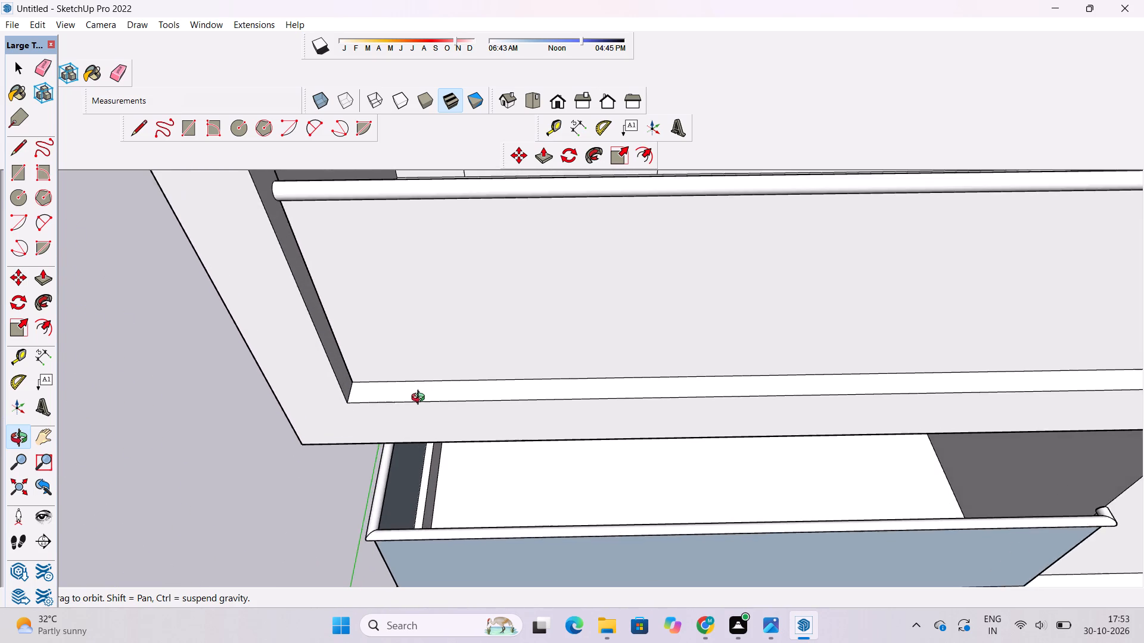
scroll(421, 399, up, 1)
shift+drag(419, 399, 418, 386)
shift+drag(412, 388, 405, 393)
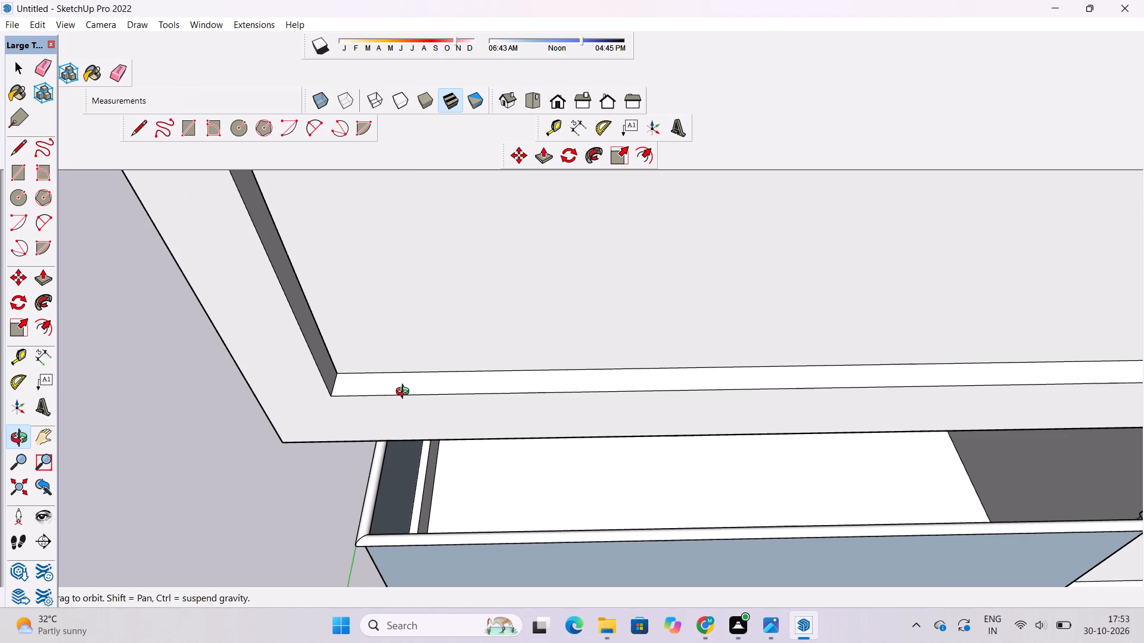
key(c)
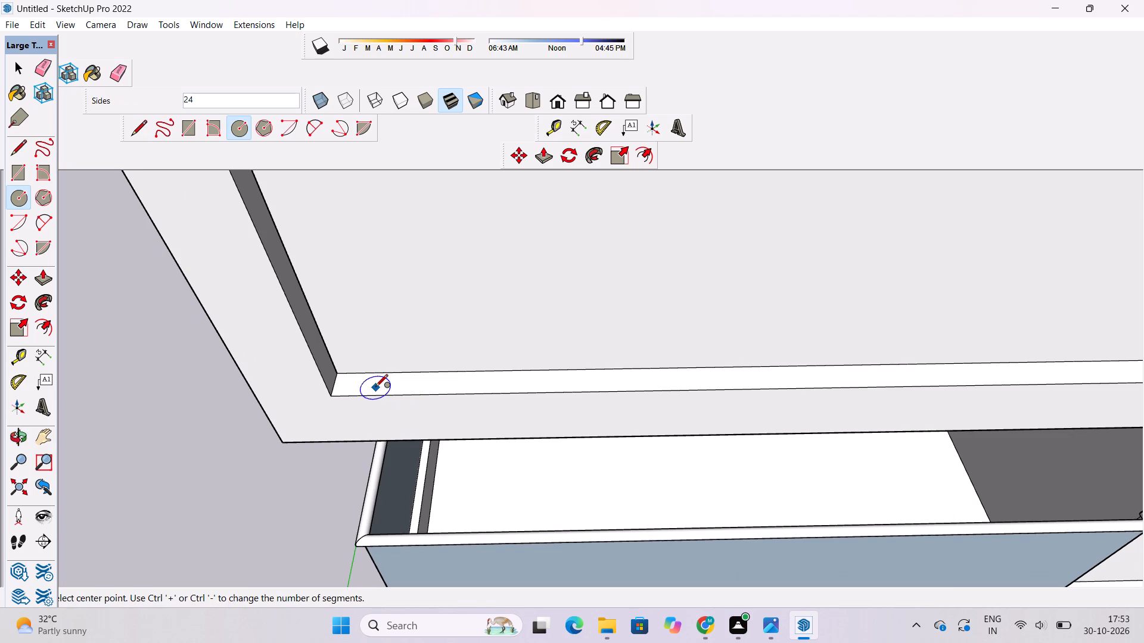
scroll(312, 382, down, 1)
scroll(359, 375, up, 8)
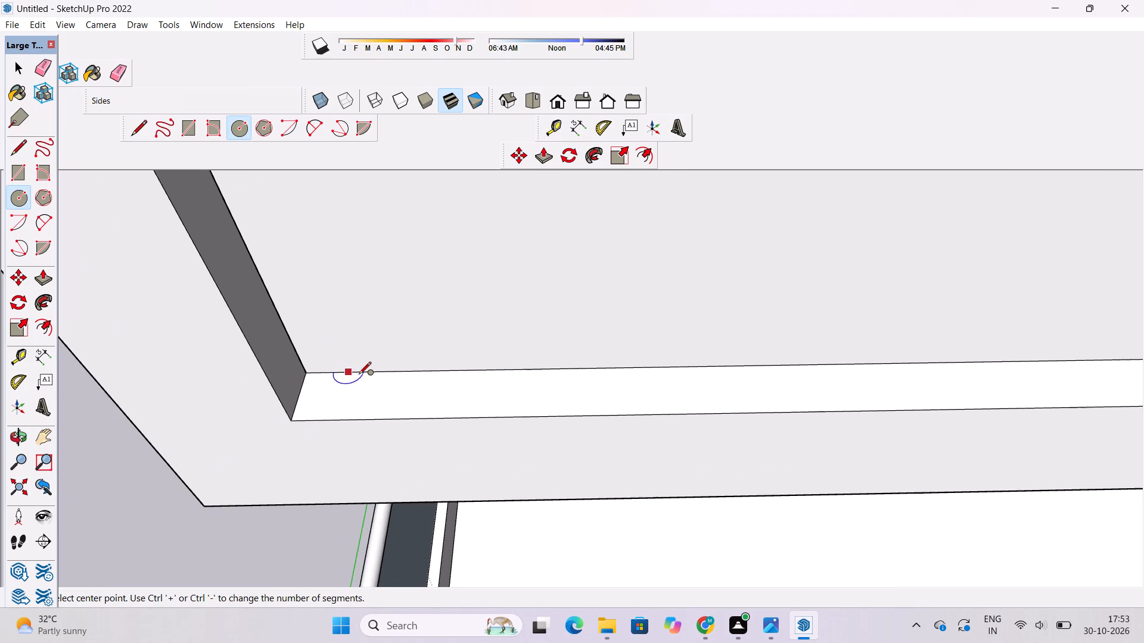
scroll(250, 381, down, 3)
scroll(190, 373, down, 3)
scroll(235, 385, up, 5)
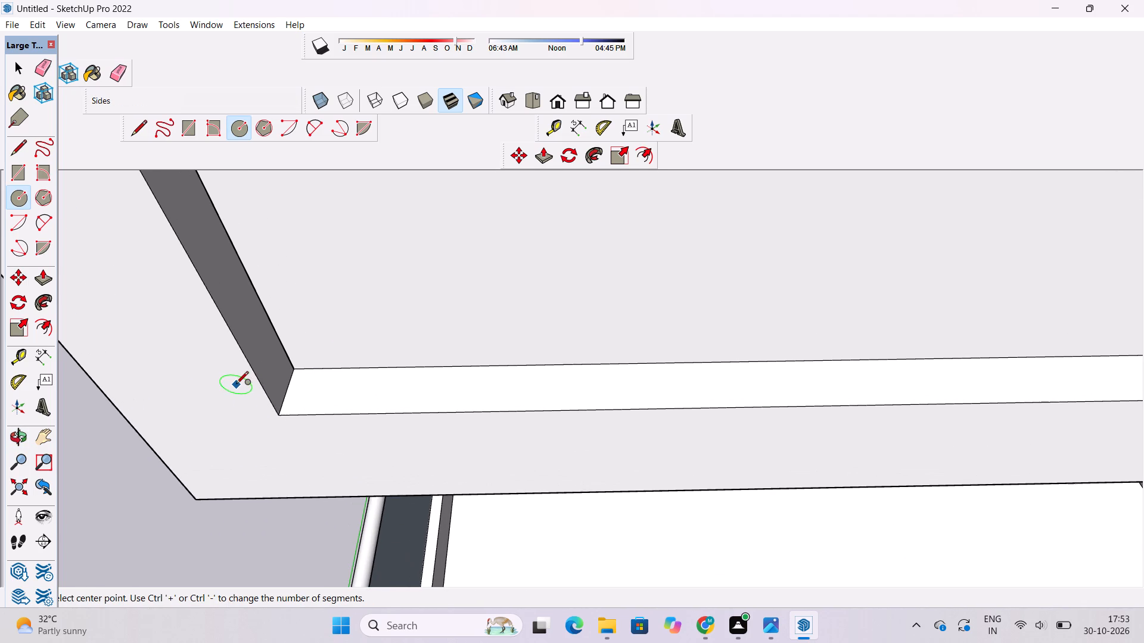
scroll(133, 384, down, 3)
scroll(282, 393, up, 4)
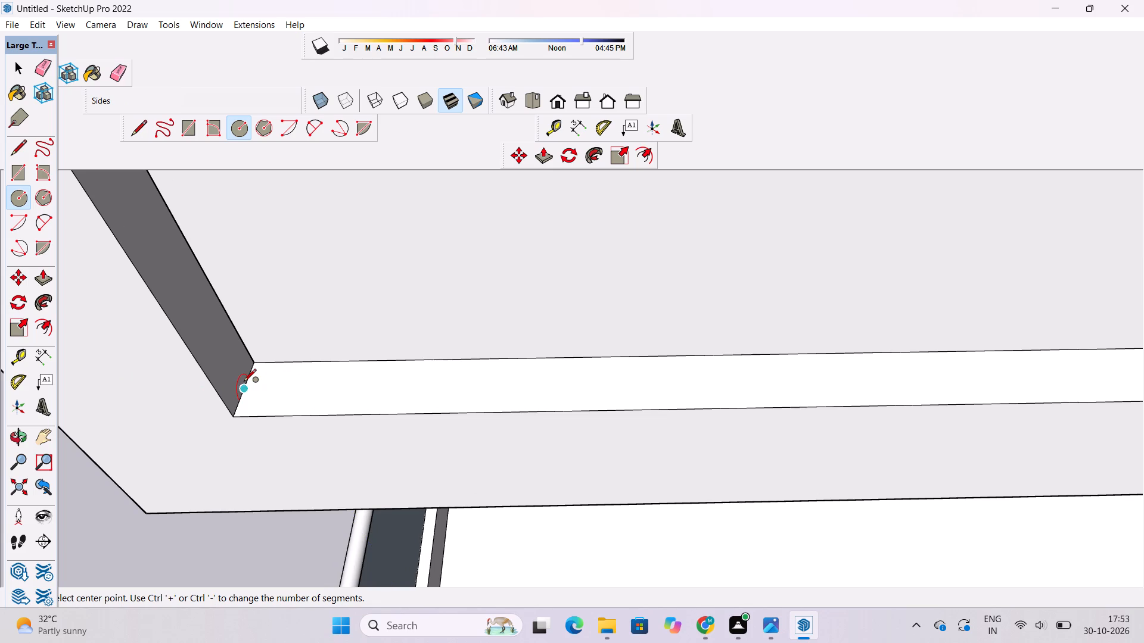
click(274, 391)
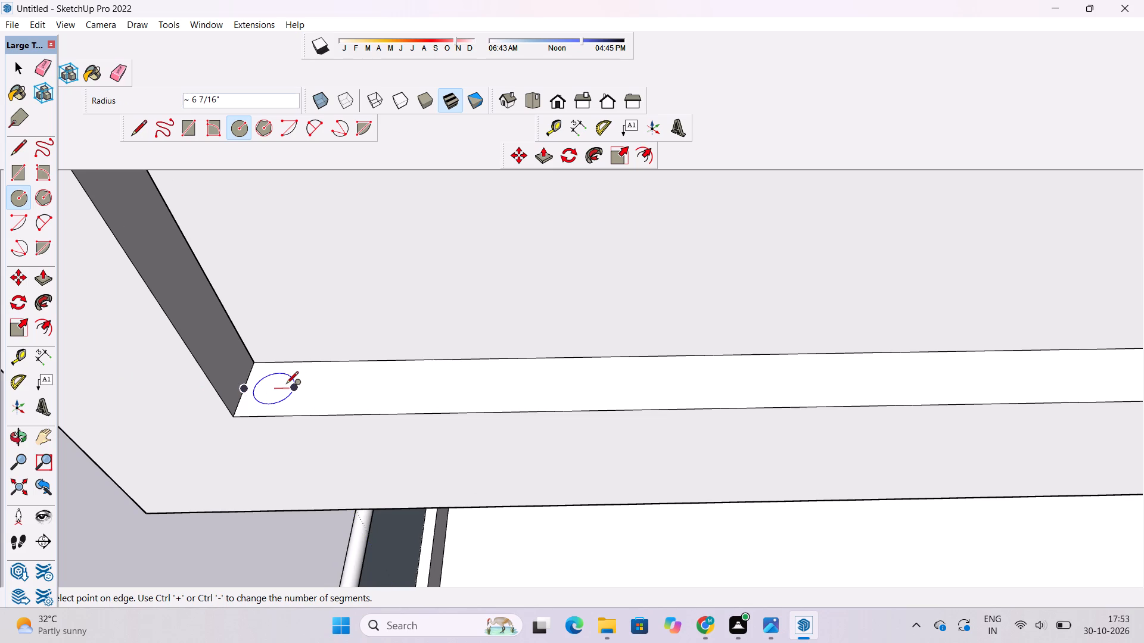
text(4")
key(Return)
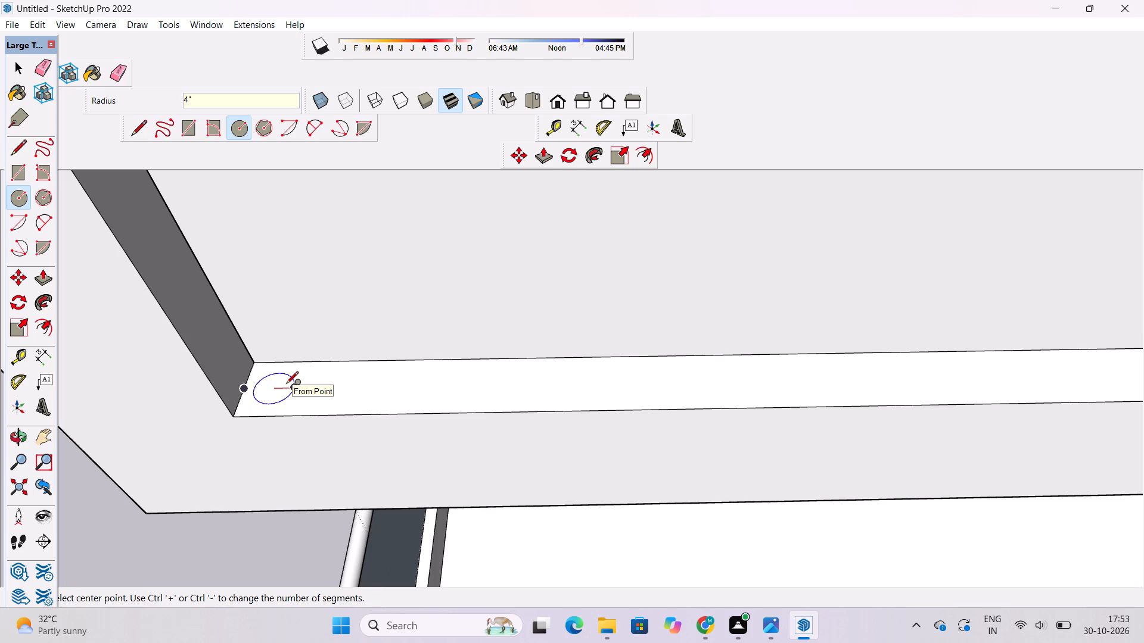
Copy the new circle 1.5' along the uppermost framed balcony's ledge and repeat the copy 8 times.
key(space)
double_click(273, 389)
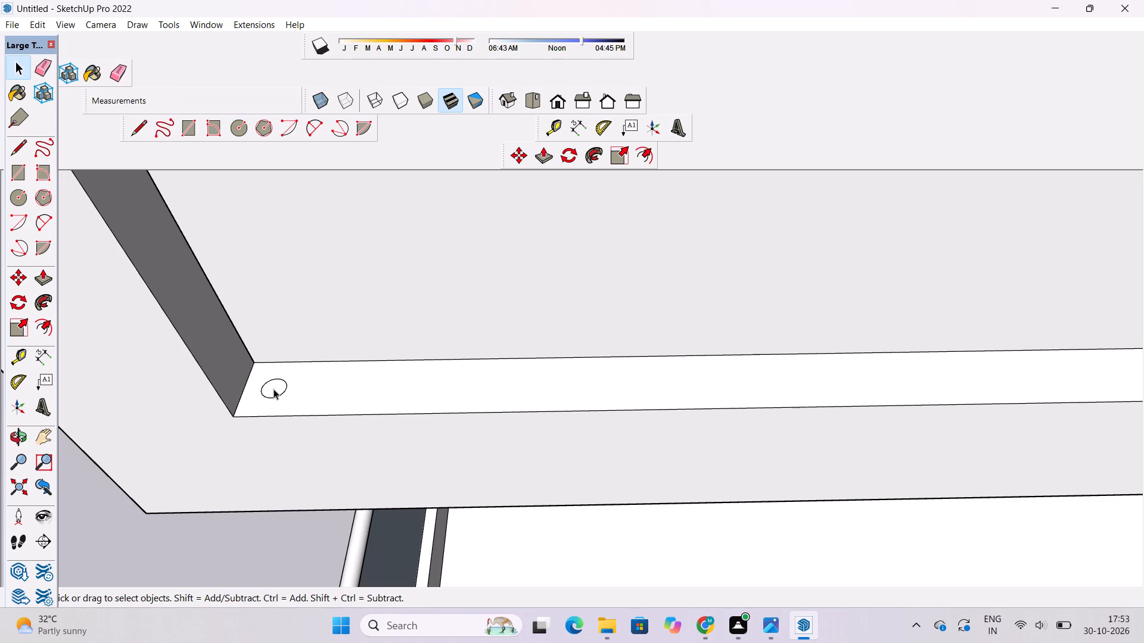
key(m)
click(284, 389)
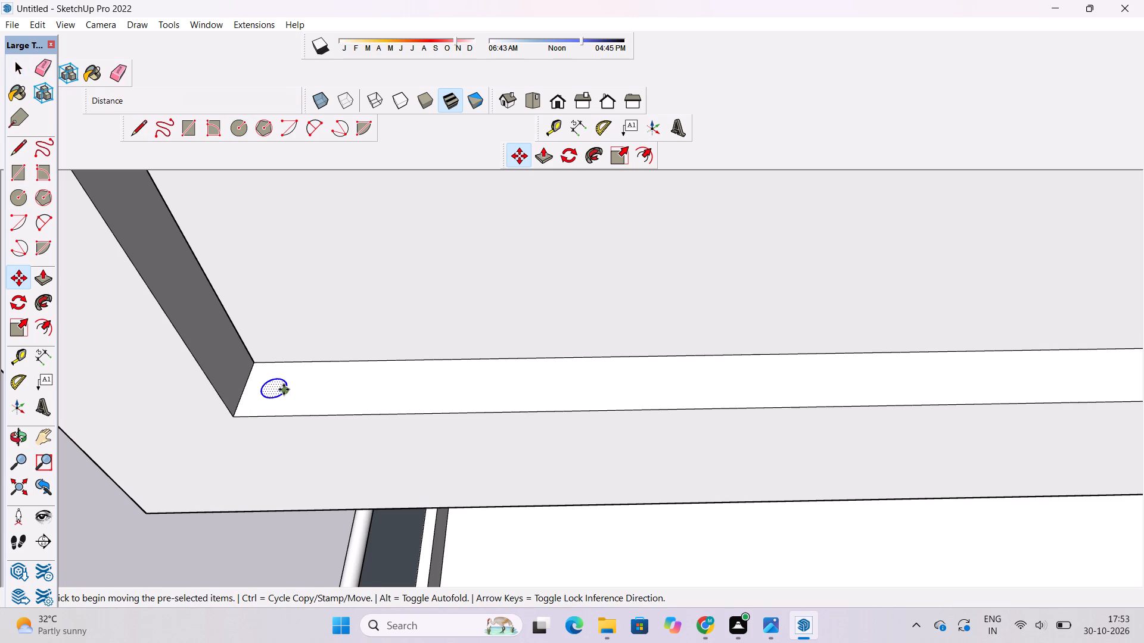
text(1.5')
key(Return)
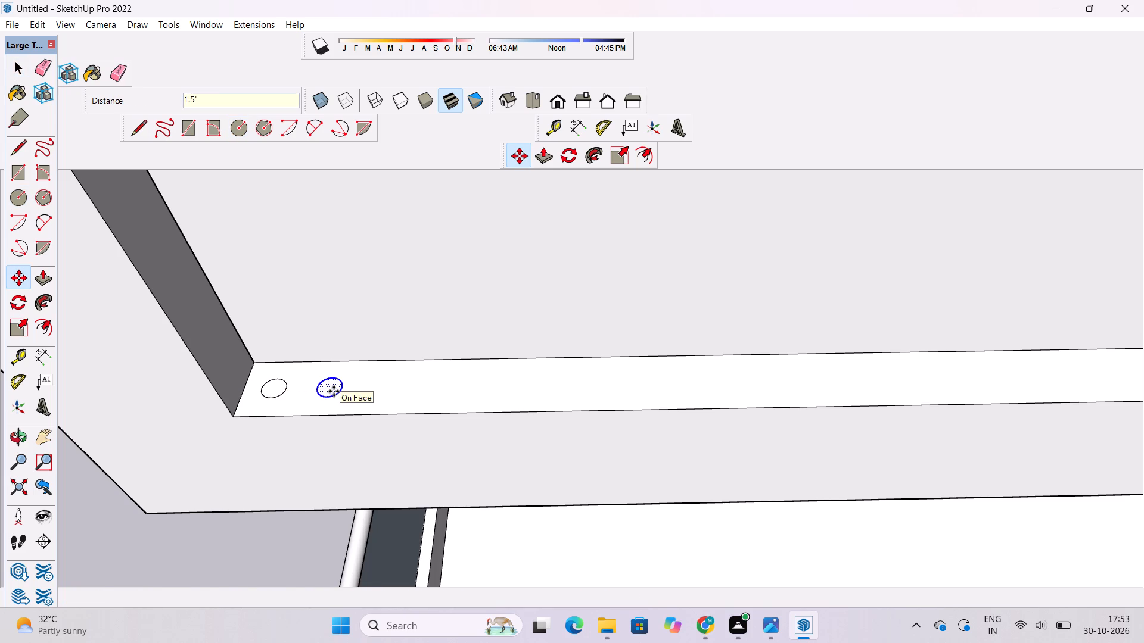
text(*8)
key(Return)
Push/Pull the corner circle on the uppermost framed balcony's ledge up 37' 6" to the top of the frame opening, forming a round post.
scroll(403, 428, down, 6)
text(po)
drag(450, 481, 467, 390)
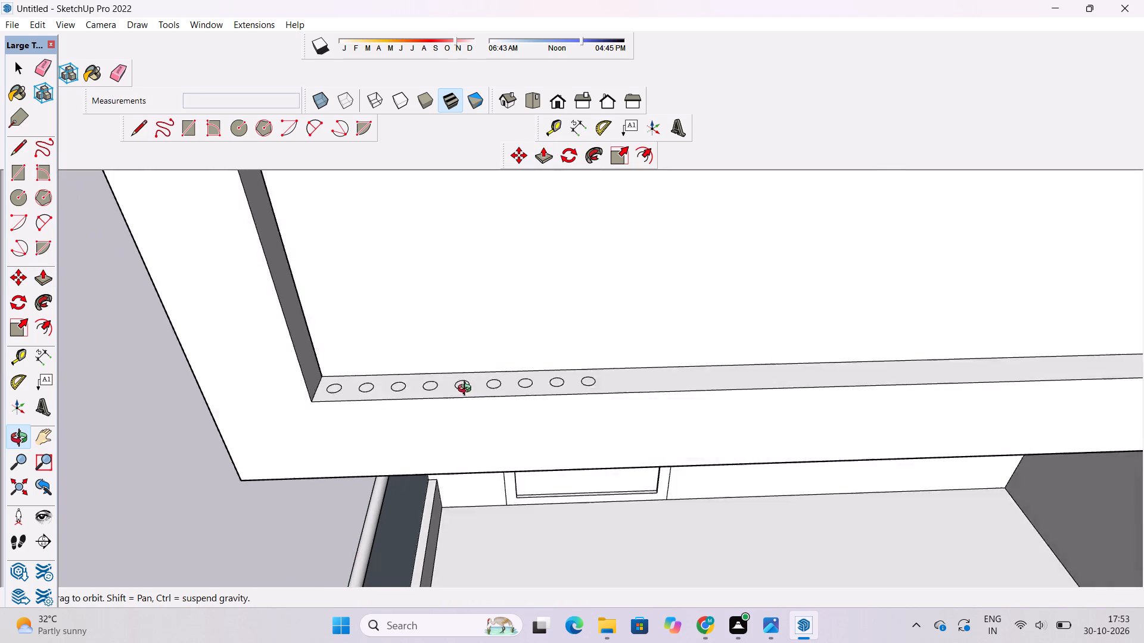
drag(467, 390, 470, 384)
scroll(470, 380, down, 4)
drag(470, 380, 470, 464)
drag(467, 469, 441, 444)
drag(441, 427, 456, 461)
key(p)
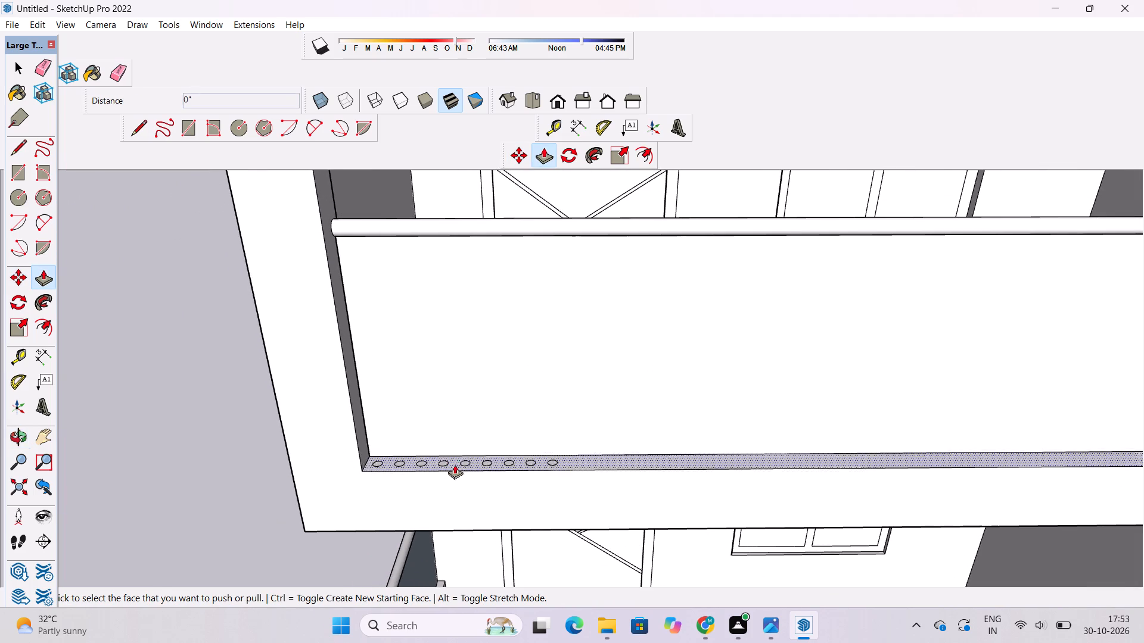
scroll(379, 459, up, 9)
click(379, 468)
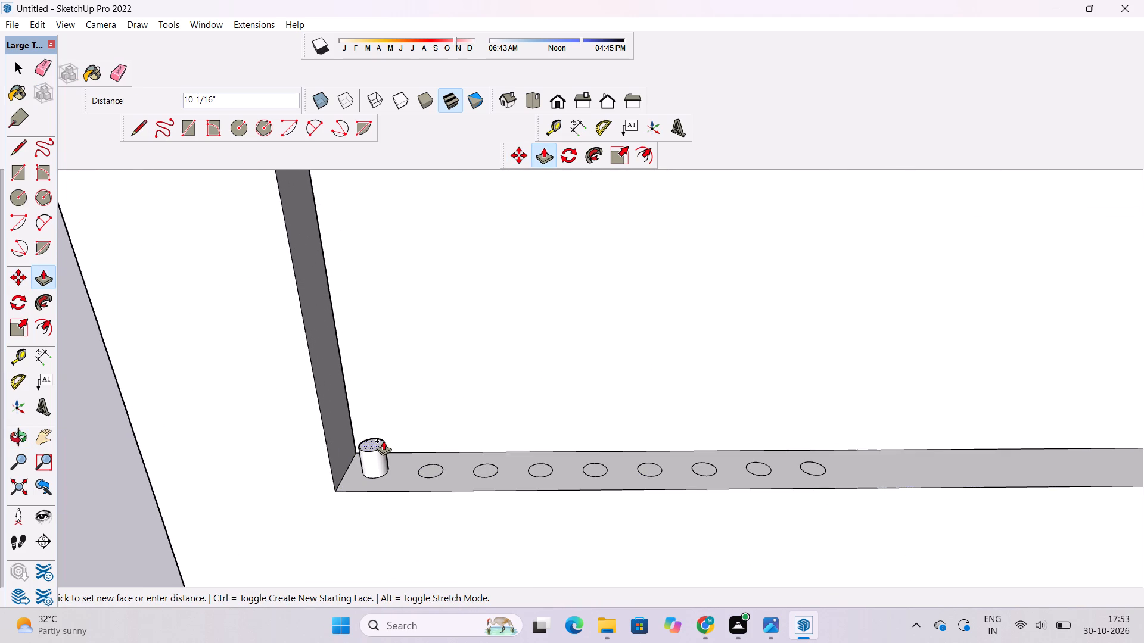
key(o)
drag(397, 499, 398, 429)
scroll(403, 422, down, 5)
shift+drag(406, 423, 421, 533)
drag(421, 533, 424, 516)
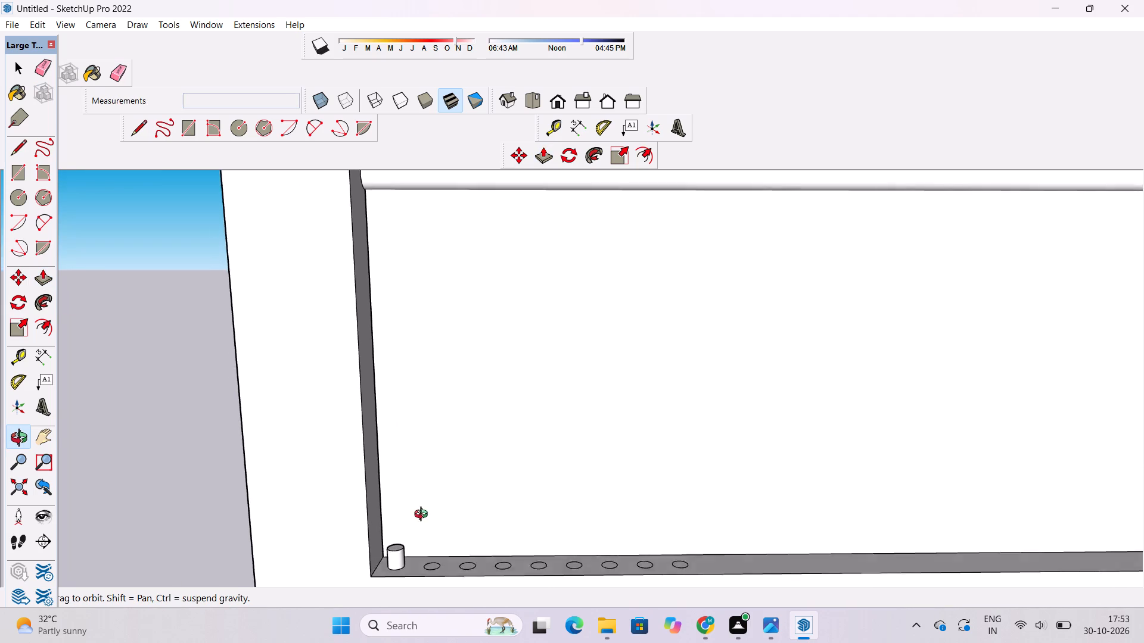
drag(424, 516, 430, 460)
scroll(438, 433, down, 9)
shift+drag(480, 429, 493, 526)
drag(487, 514, 483, 489)
shift+drag(471, 410, 459, 436)
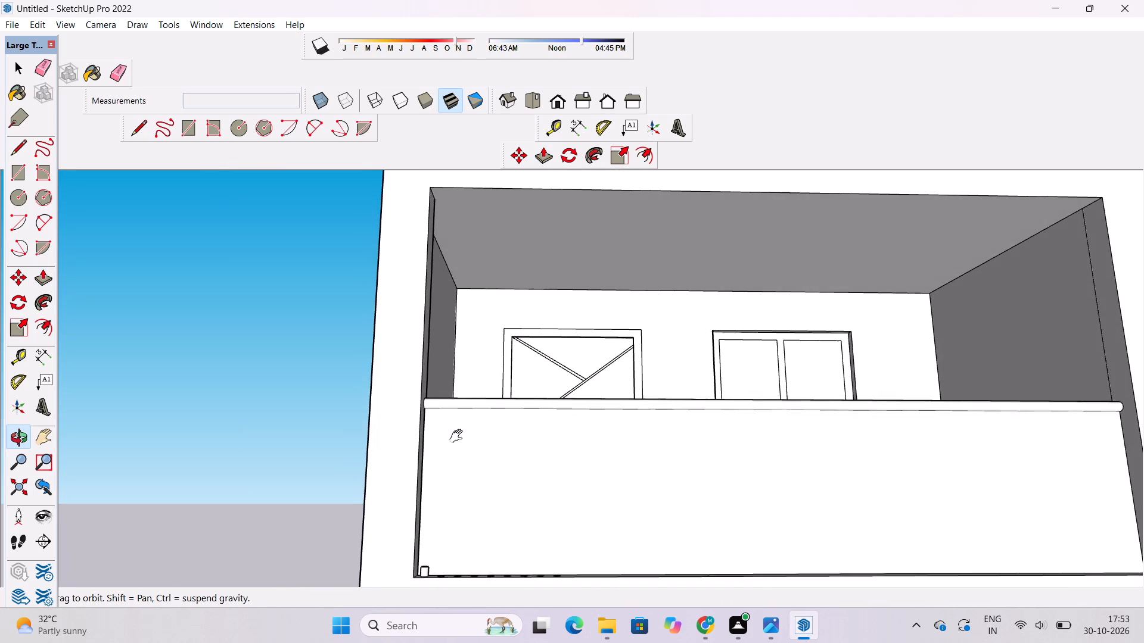
shift+drag(459, 436, 458, 437)
key(p)
scroll(427, 263, up, 3)
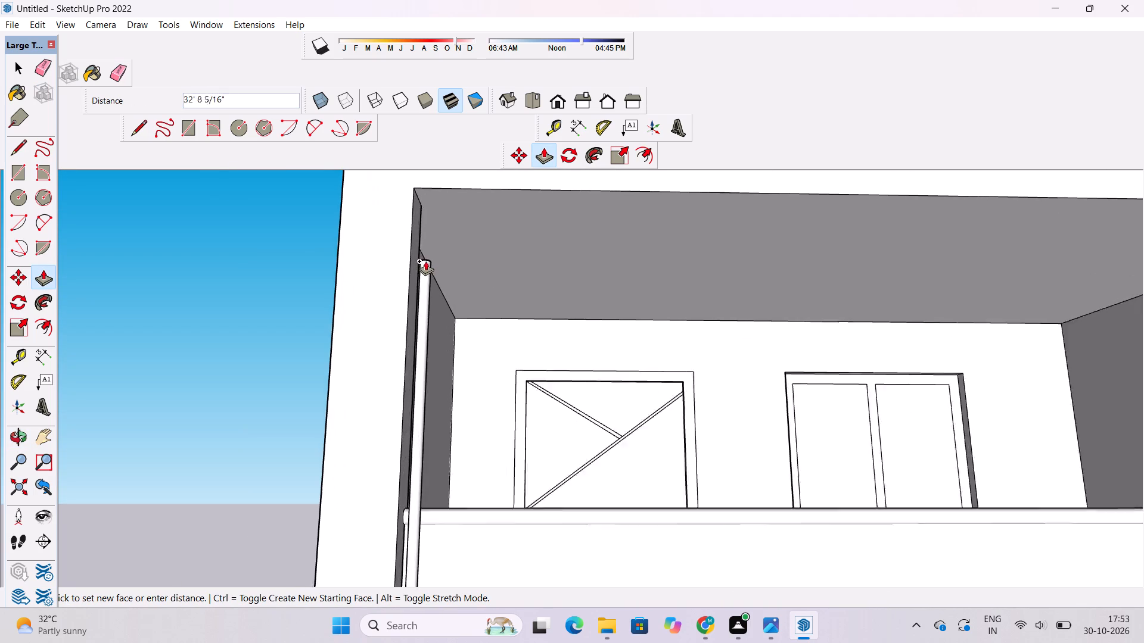
scroll(425, 261, up, 4)
scroll(429, 221, down, 7)
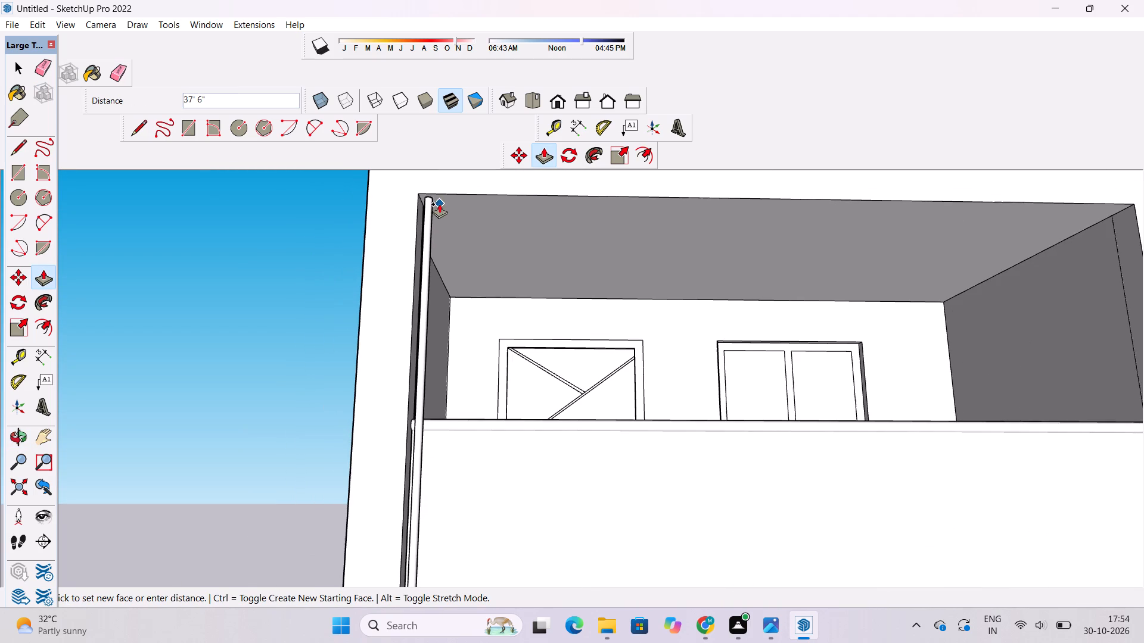
click(439, 204)
scroll(439, 204, down, 6)
key(o)
drag(376, 401, 372, 483)
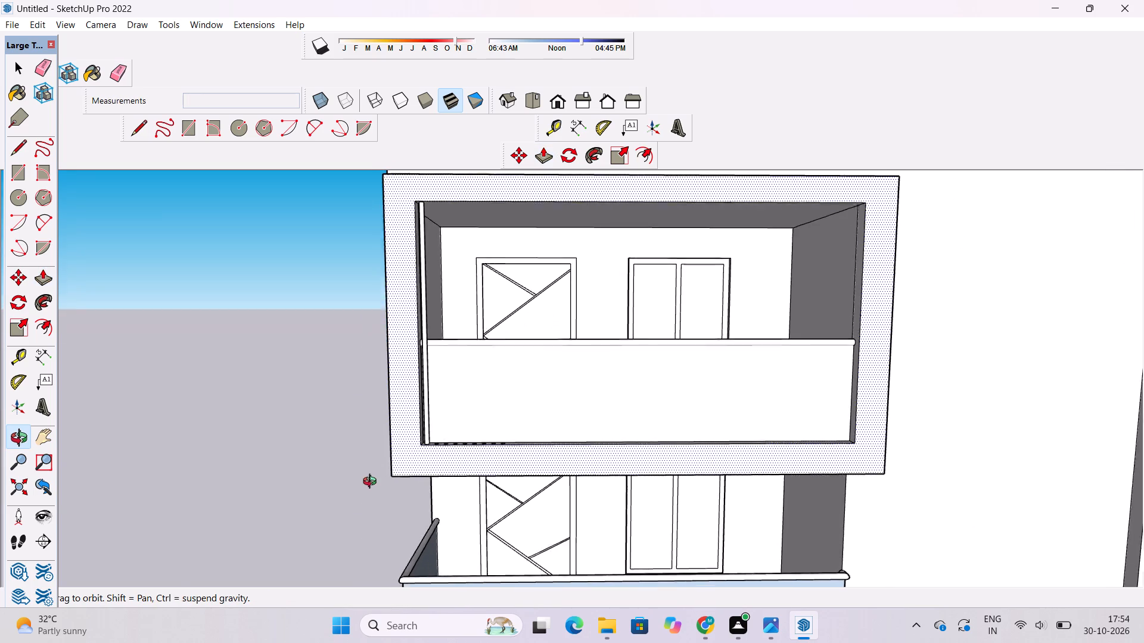
Examine the round corner post where it meets the handrail and ledge of the uppermost framed balcony, from several angles.
drag(372, 483, 371, 483)
shift+scroll(471, 436, up, 6)
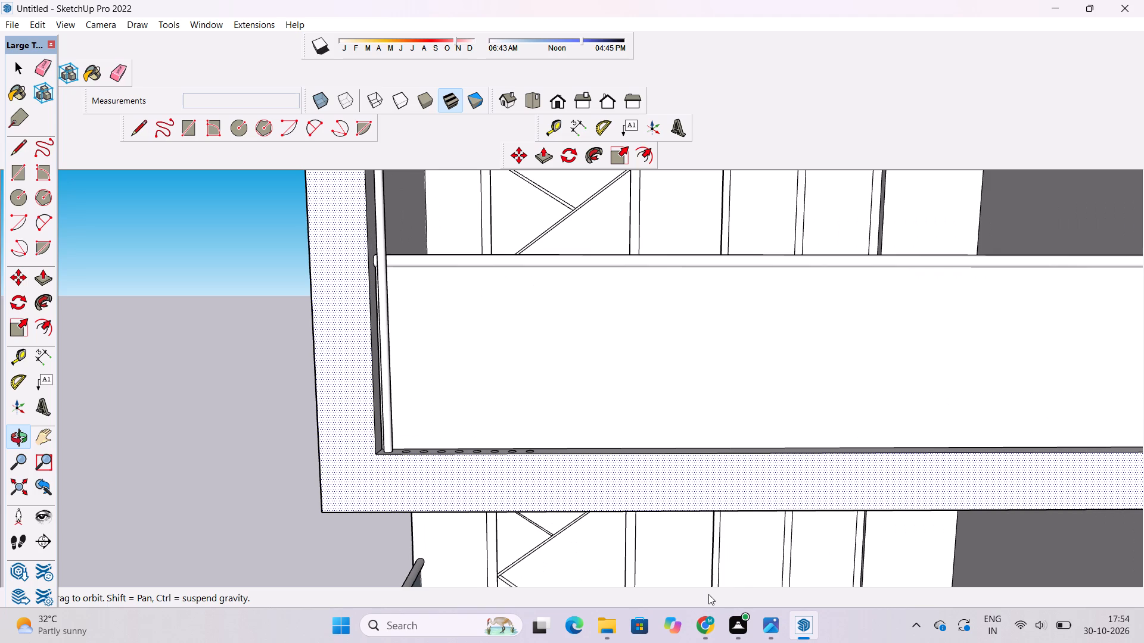
shift+drag(434, 304, 386, 296)
drag(385, 301, 385, 347)
key(space)
scroll(378, 397, down, 3)
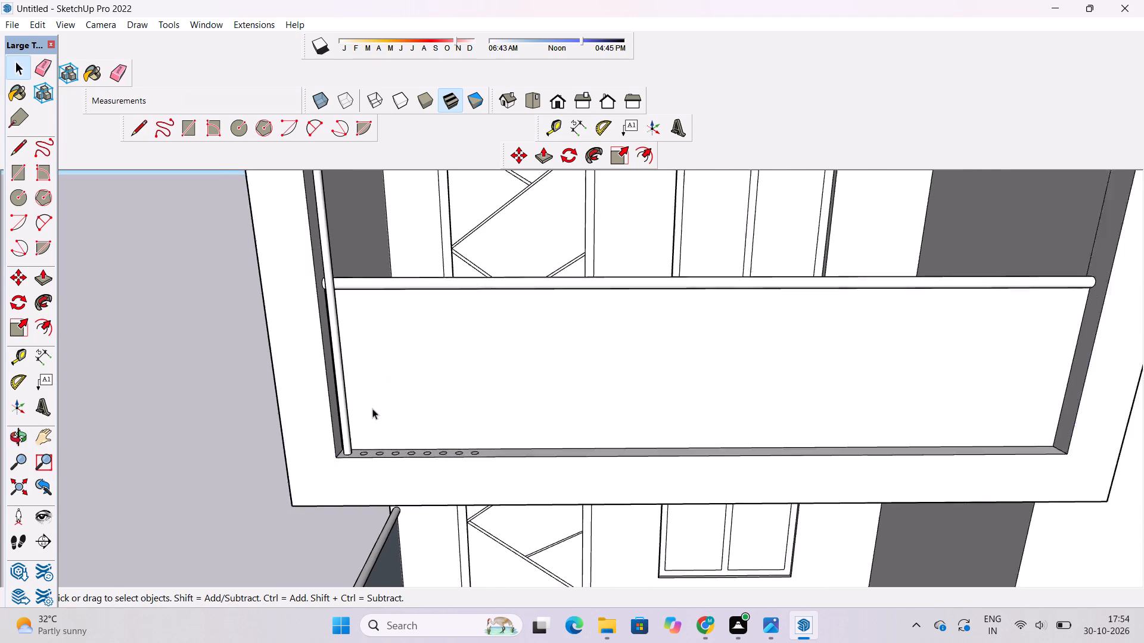
scroll(372, 408, down, 3)
scroll(406, 309, up, 1)
scroll(337, 362, up, 4)
scroll(383, 335, up, 3)
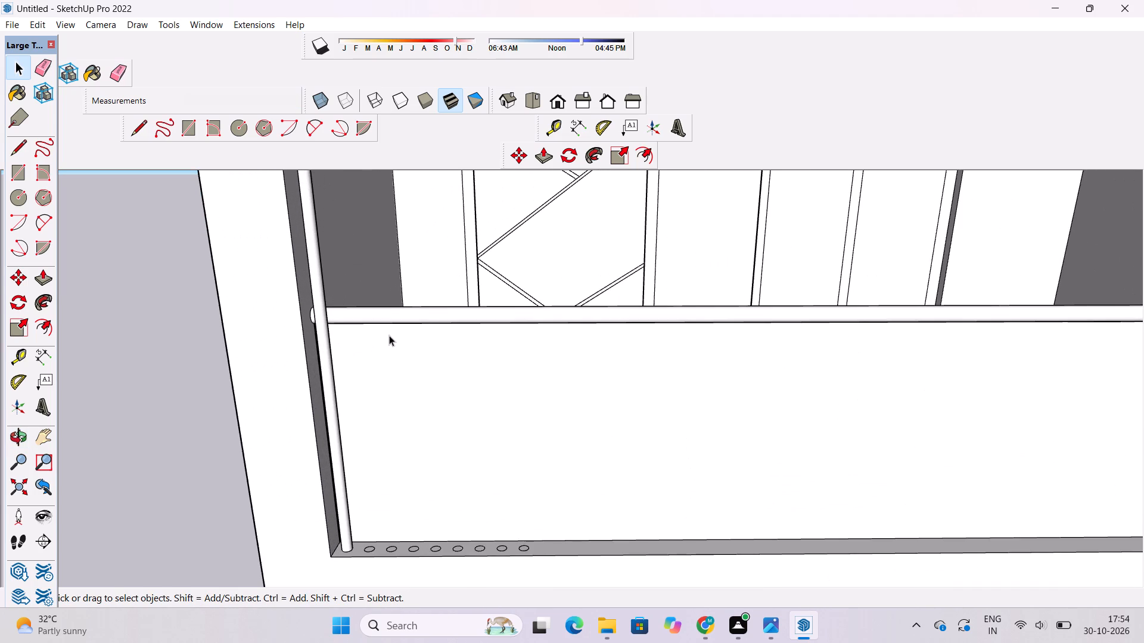
key(o)
drag(431, 330, 84, 410)
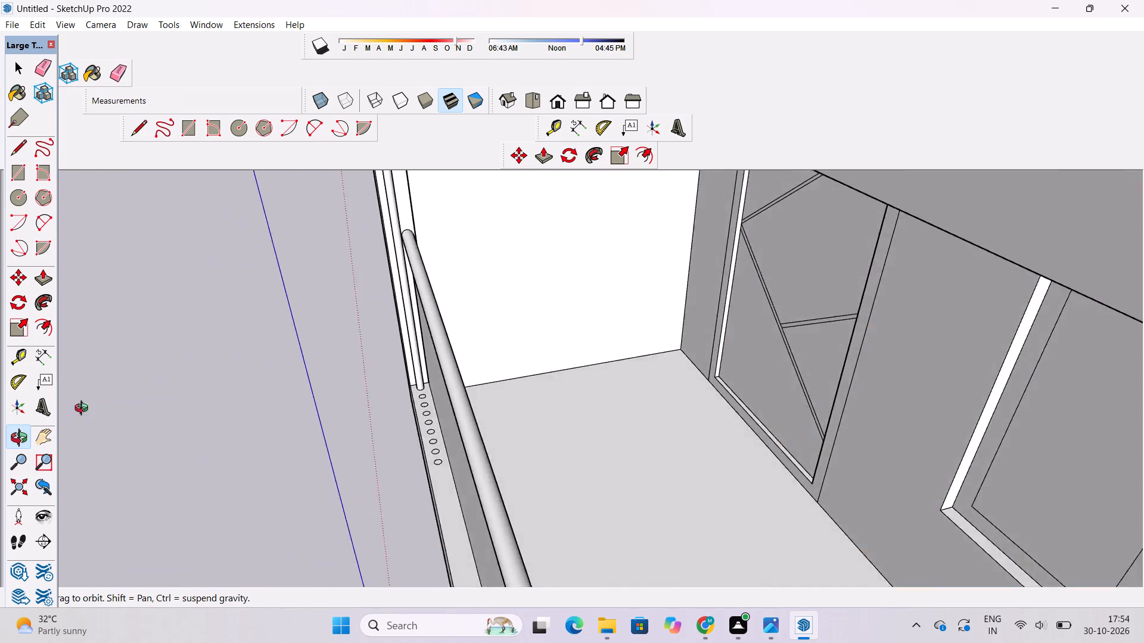
drag(84, 410, 226, 402)
scroll(328, 294, up, 9)
drag(362, 276, 349, 292)
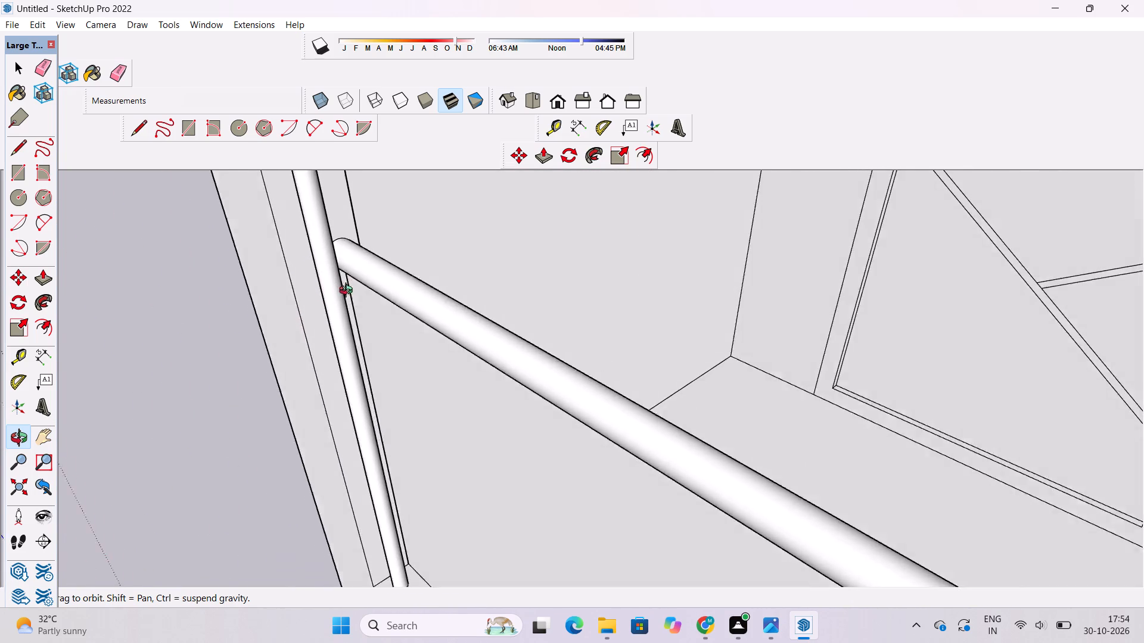
drag(349, 292, 363, 324)
scroll(389, 300, down, 3)
shift+drag(397, 308, 385, 298)
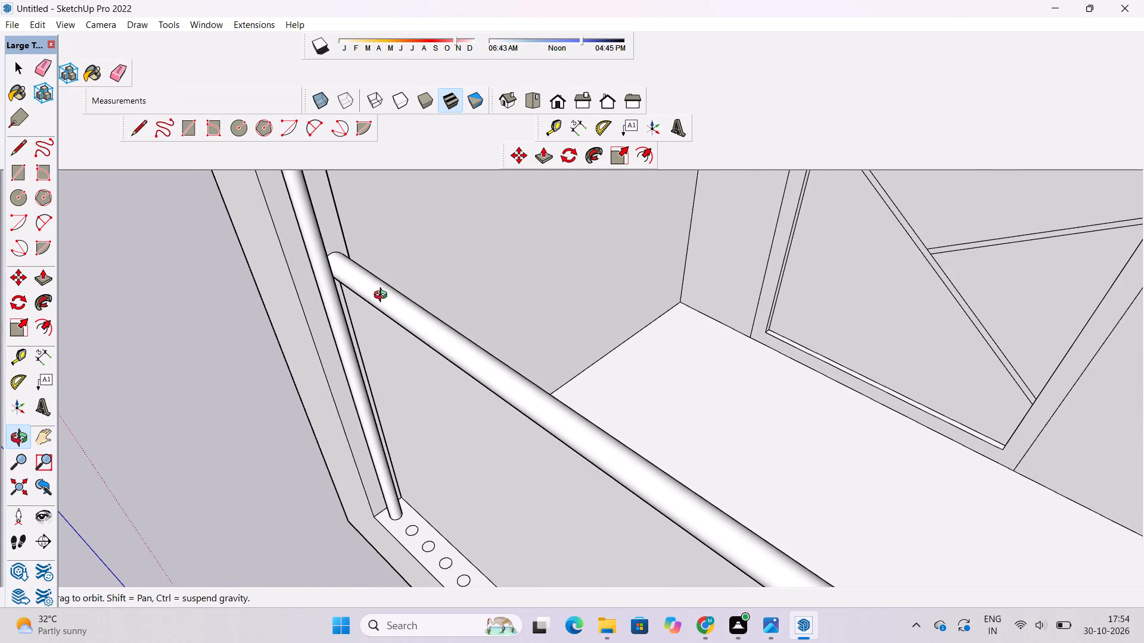
scroll(383, 296, down, 4)
shift+drag(390, 338, 350, 334)
drag(350, 339, 402, 323)
scroll(414, 316, down, 5)
shift+drag(402, 373, 353, 434)
shift+drag(353, 434, 399, 375)
shift+drag(399, 375, 386, 420)
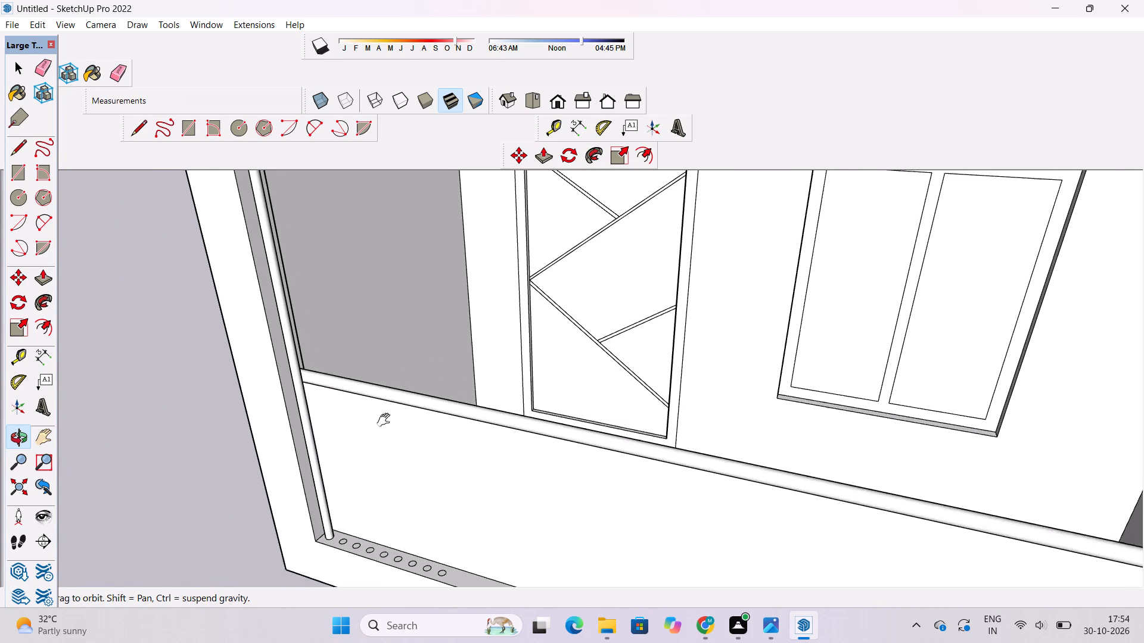
shift+drag(386, 420, 386, 422)
Push/Pull the second circle on the uppermost framed balcony's ledge up 37' 6" to the top of the frame opening.
key(p)
scroll(328, 554, up, 9)
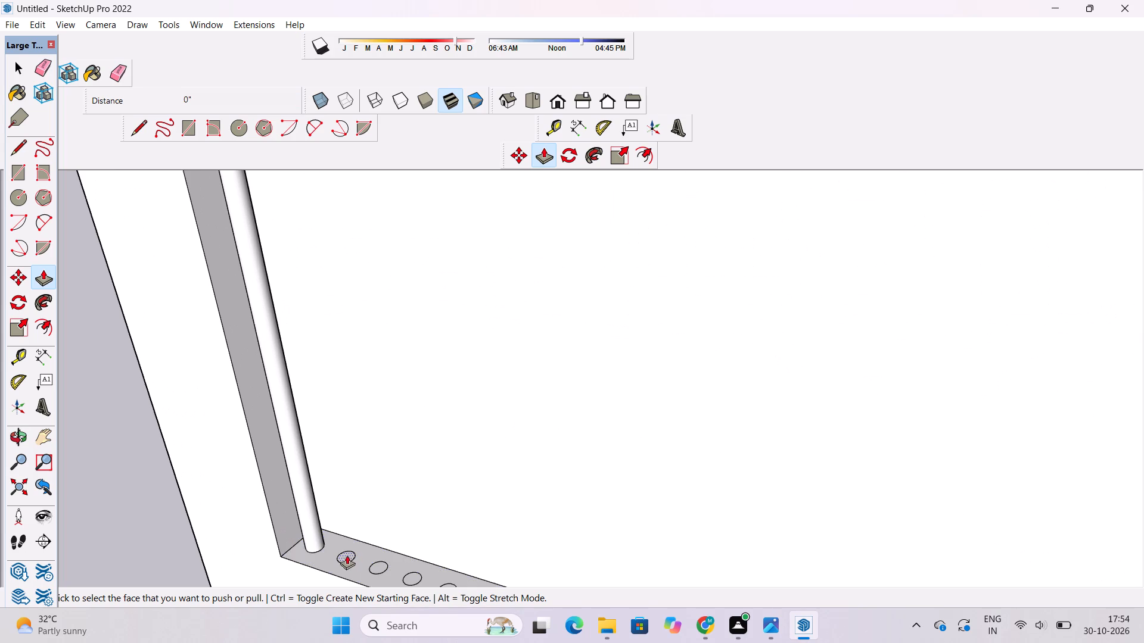
click(346, 555)
scroll(370, 522, down, 18)
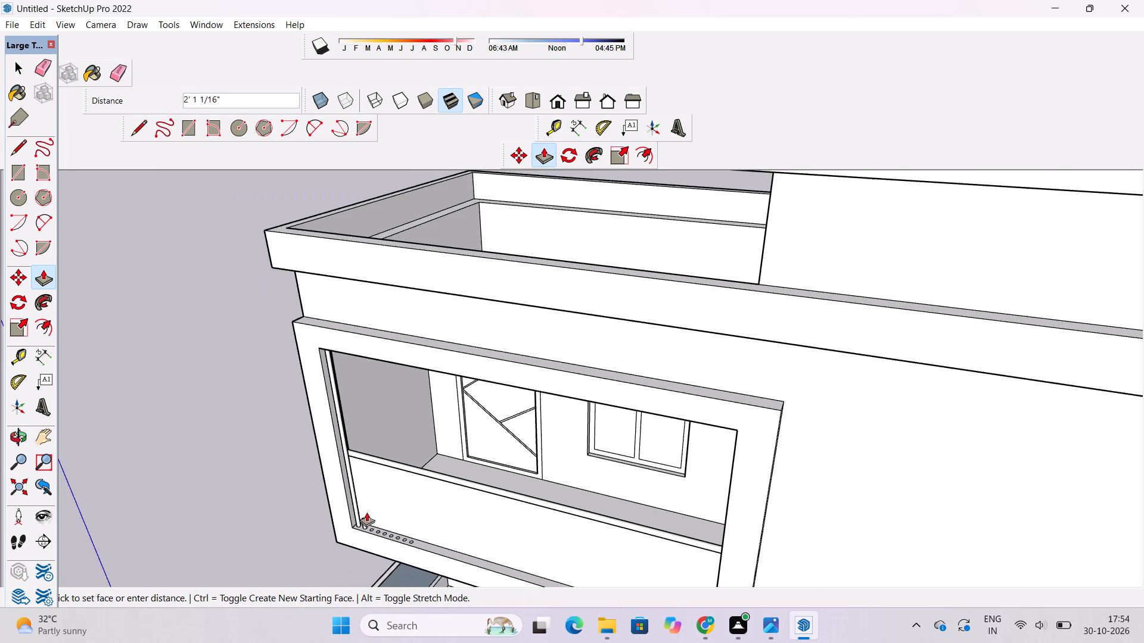
scroll(343, 357, up, 8)
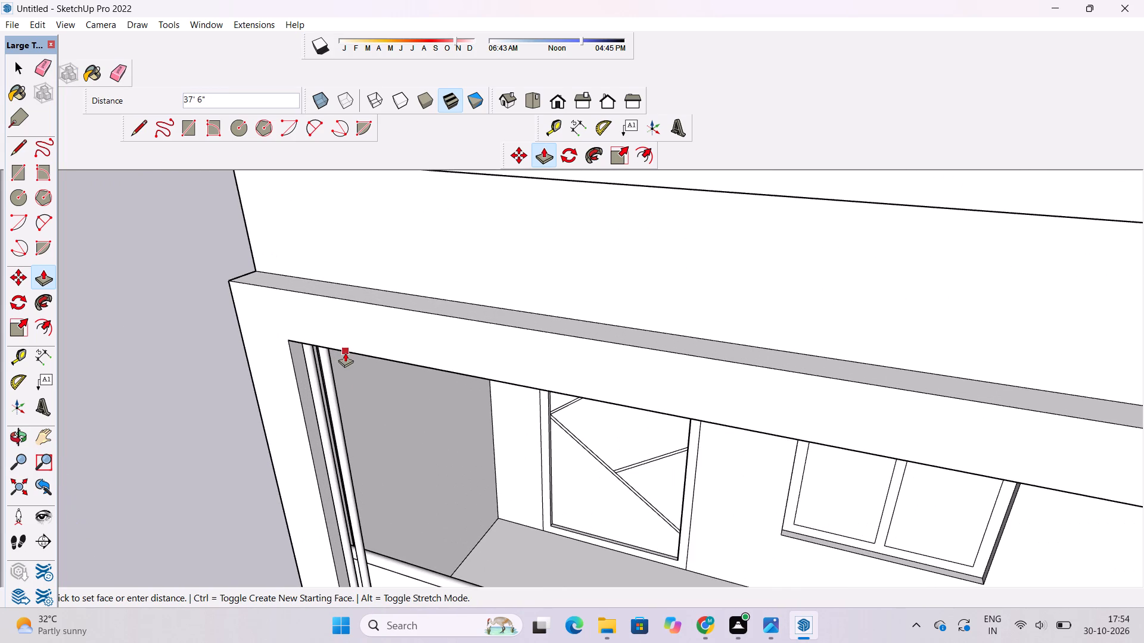
click(345, 352)
Push/Pull the third and fourth circles on the uppermost framed balcony's ledge up 37' 6" each to form round posts.
scroll(388, 307, down, 13)
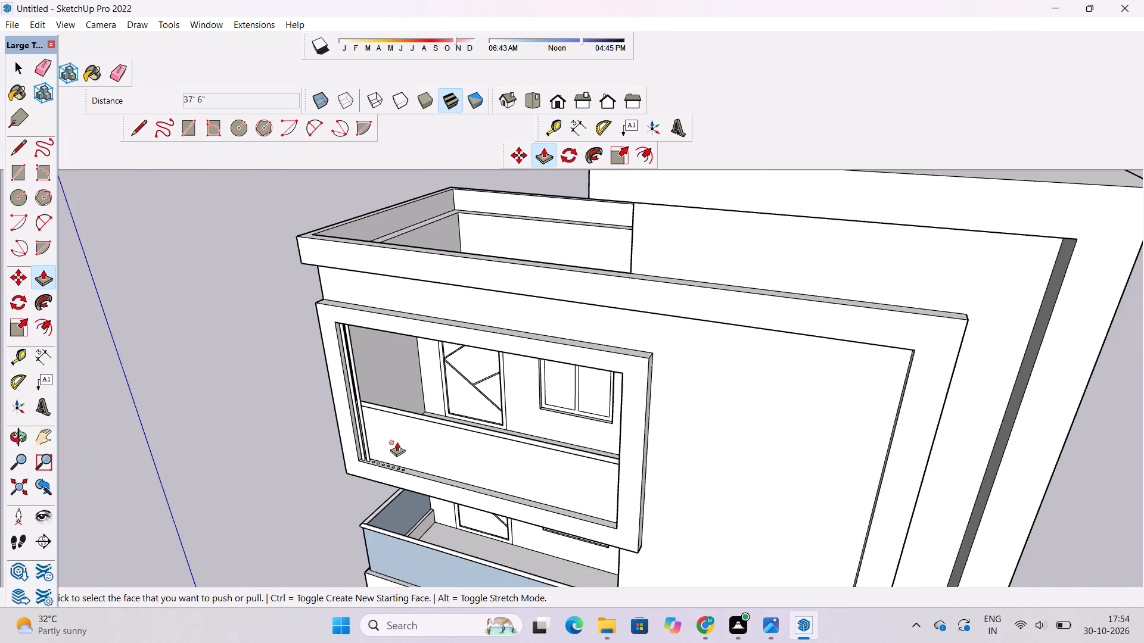
scroll(397, 442, up, 16)
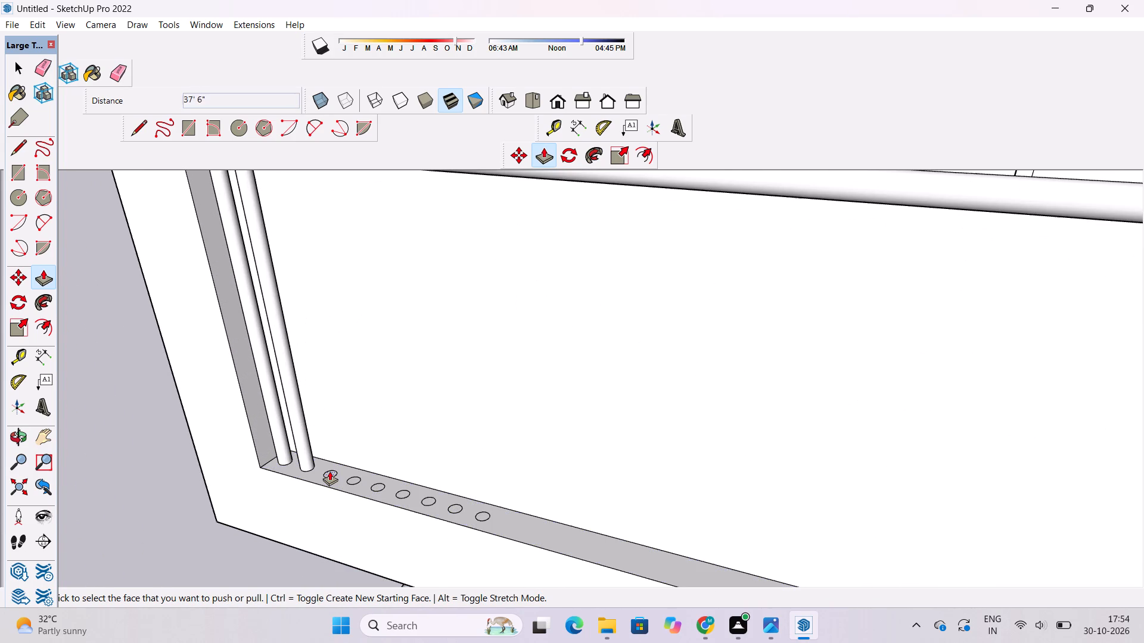
click(329, 471)
text(37')
key(6)
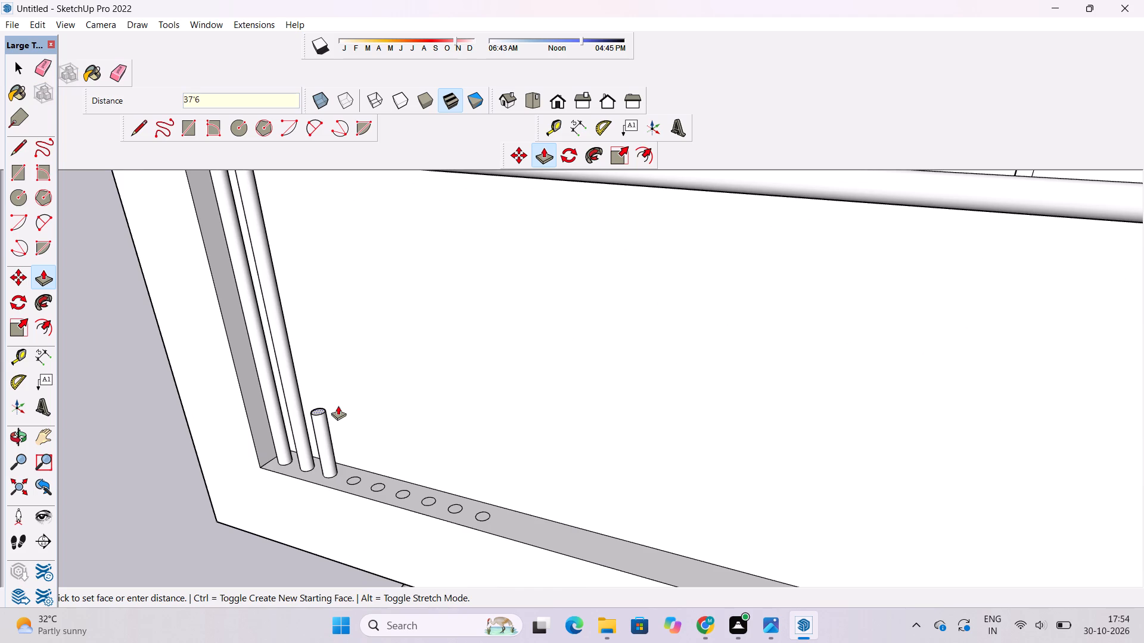
key(shift+quotedbl)
key(Return)
click(350, 480)
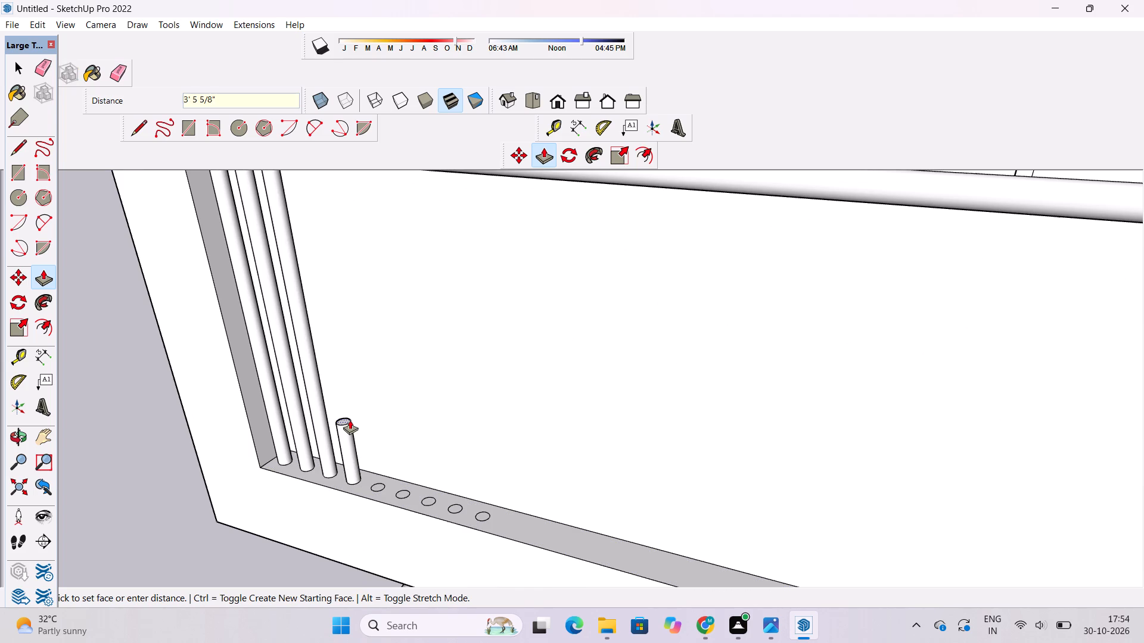
text(37')
text(6")
key(Return)
Push/Pull the fifth, sixth and seventh circles on the uppermost framed balcony's ledge up 37' 6" each.
click(378, 488)
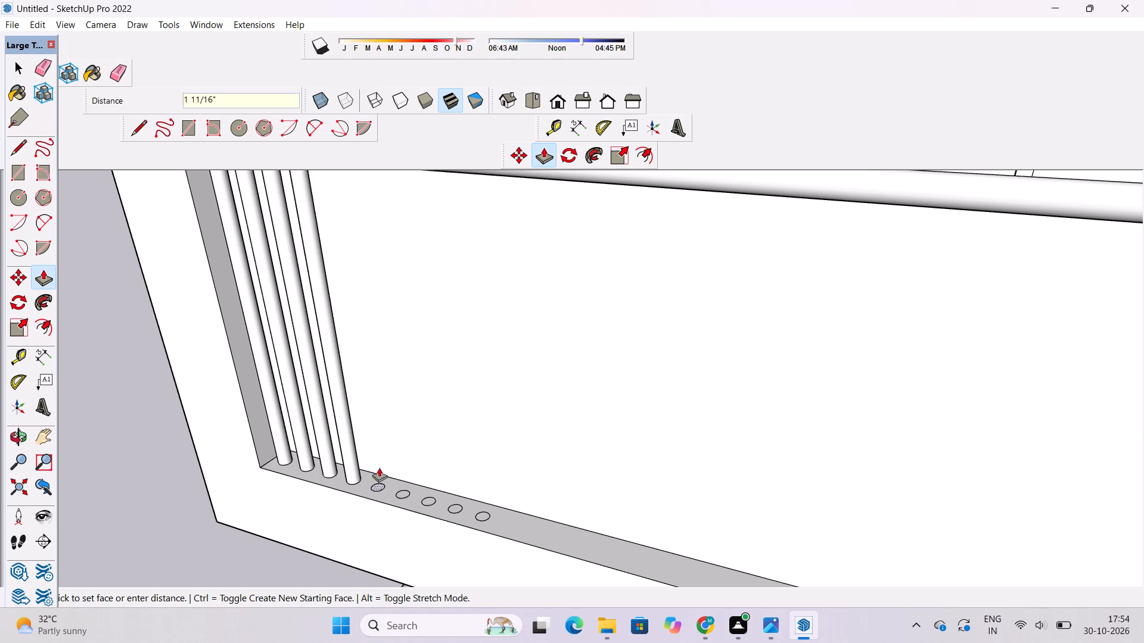
text(37'6)
key(shift+quotedbl)
key(Return)
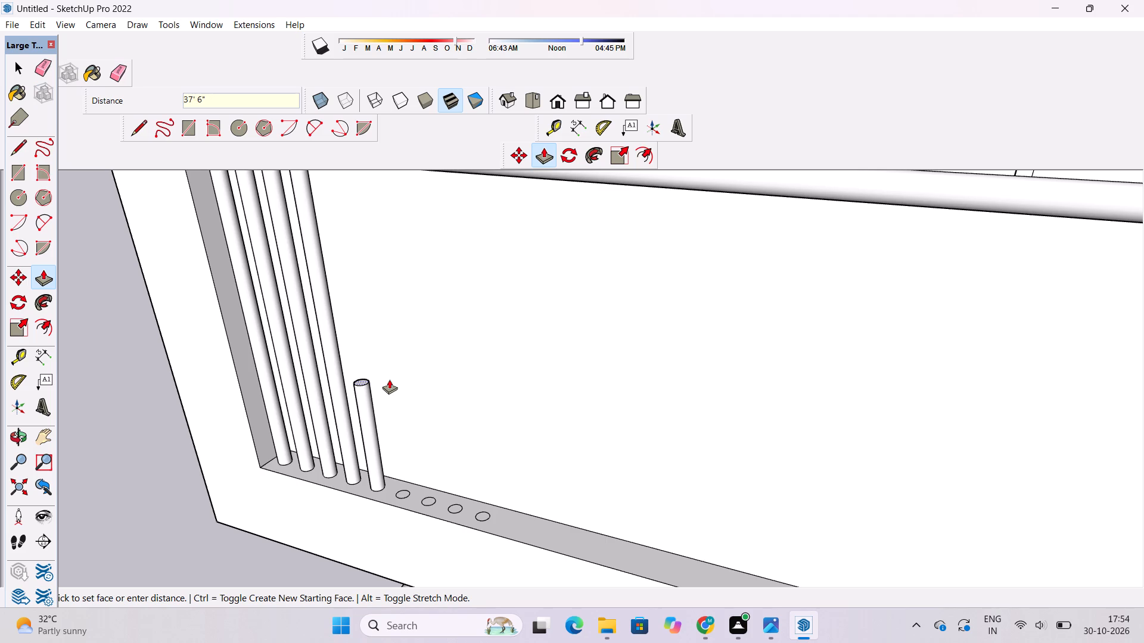
click(405, 497)
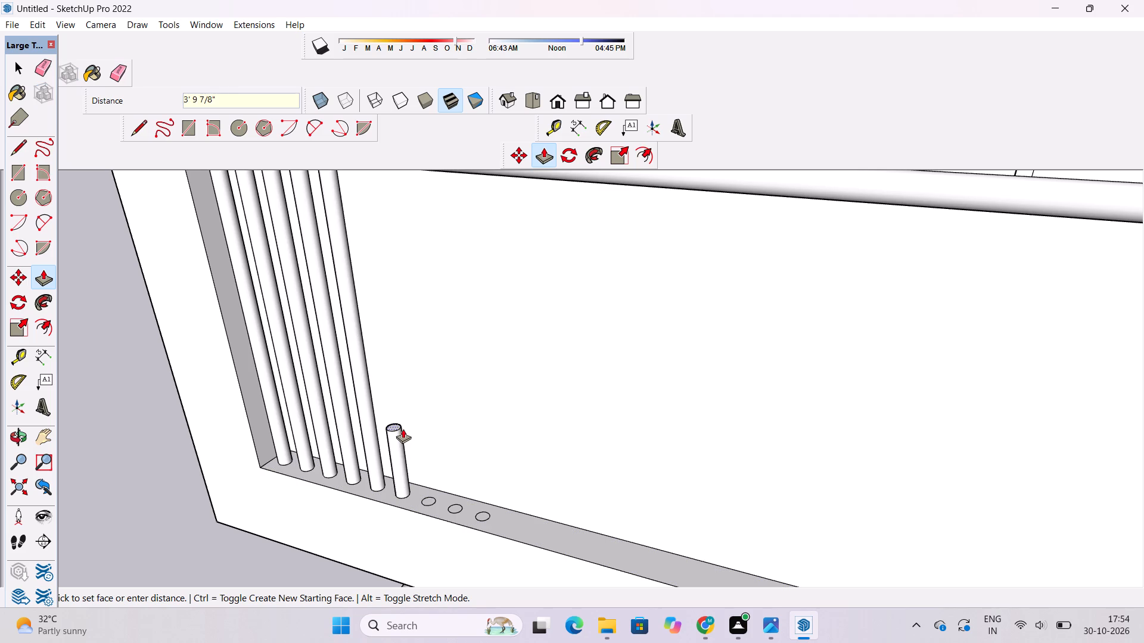
text(37'6)
key(shift+quotedbl)
key(Return)
click(430, 500)
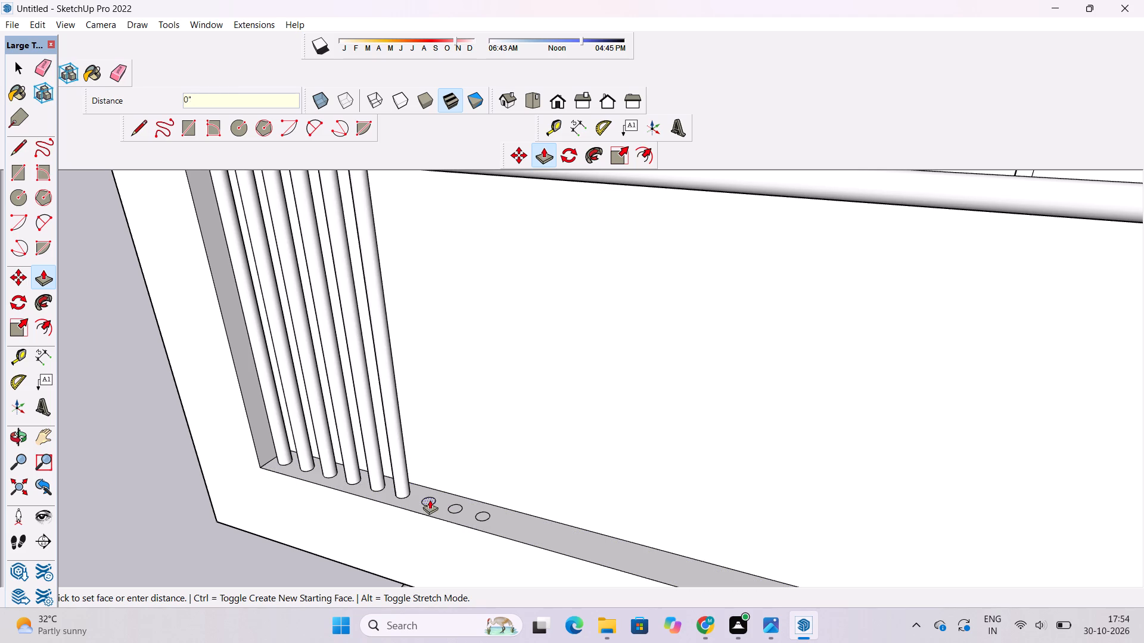
text(37'6")
key(Return)
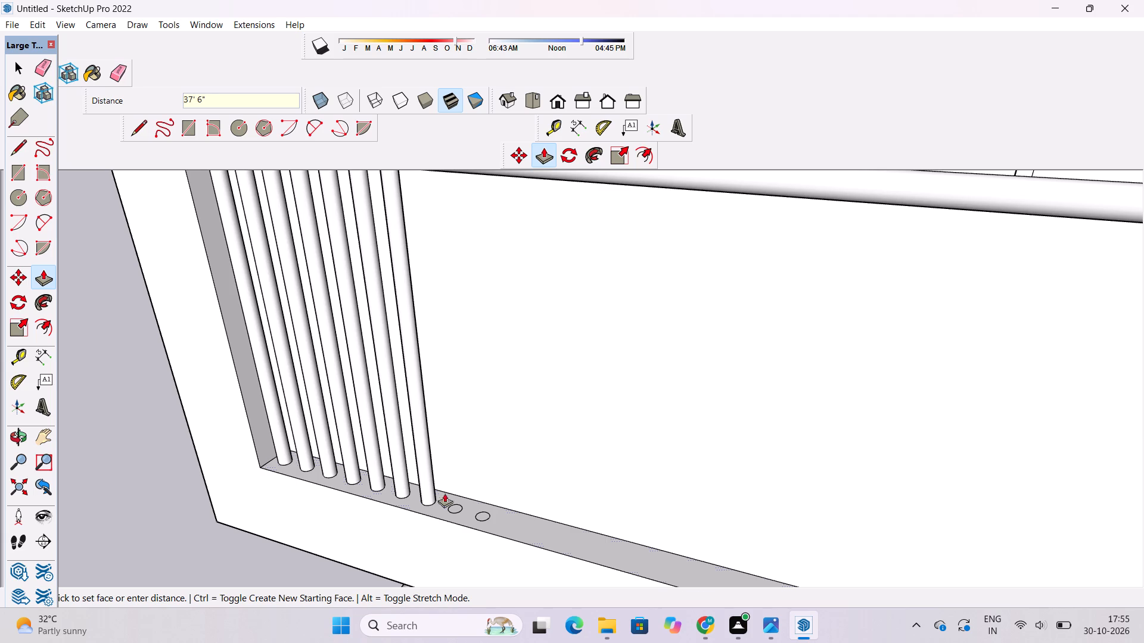
Push/Pull the last two circles on the uppermost framed balcony's ledge up 37' 6" each, completing its row of posts.
click(455, 508)
text(37'6")
key(Return)
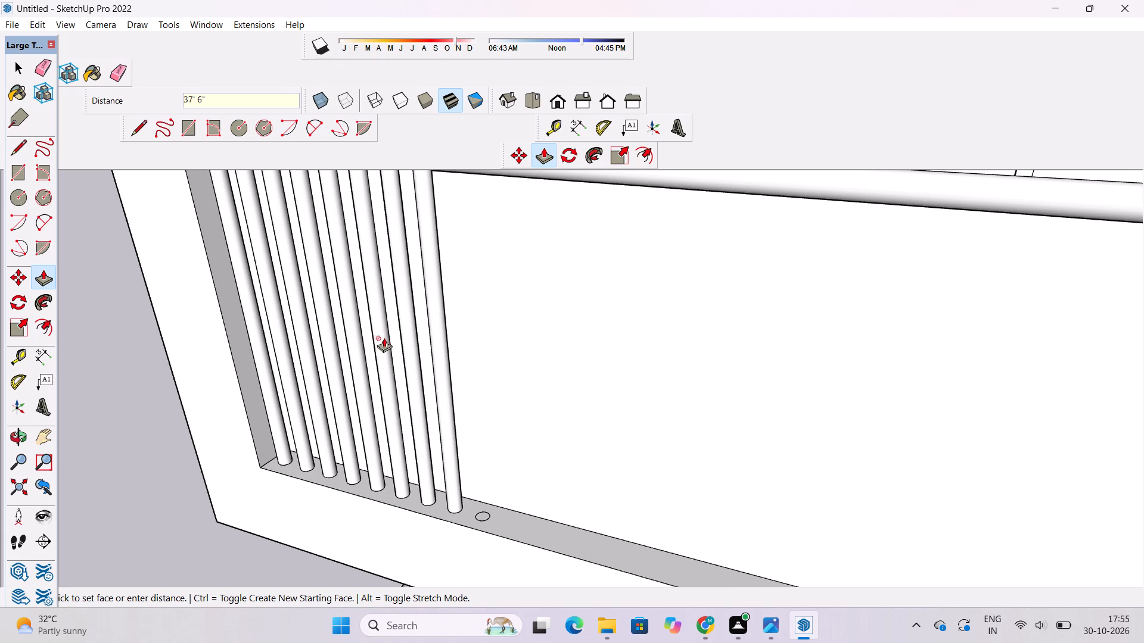
scroll(378, 336, down, 4)
scroll(450, 479, up, 7)
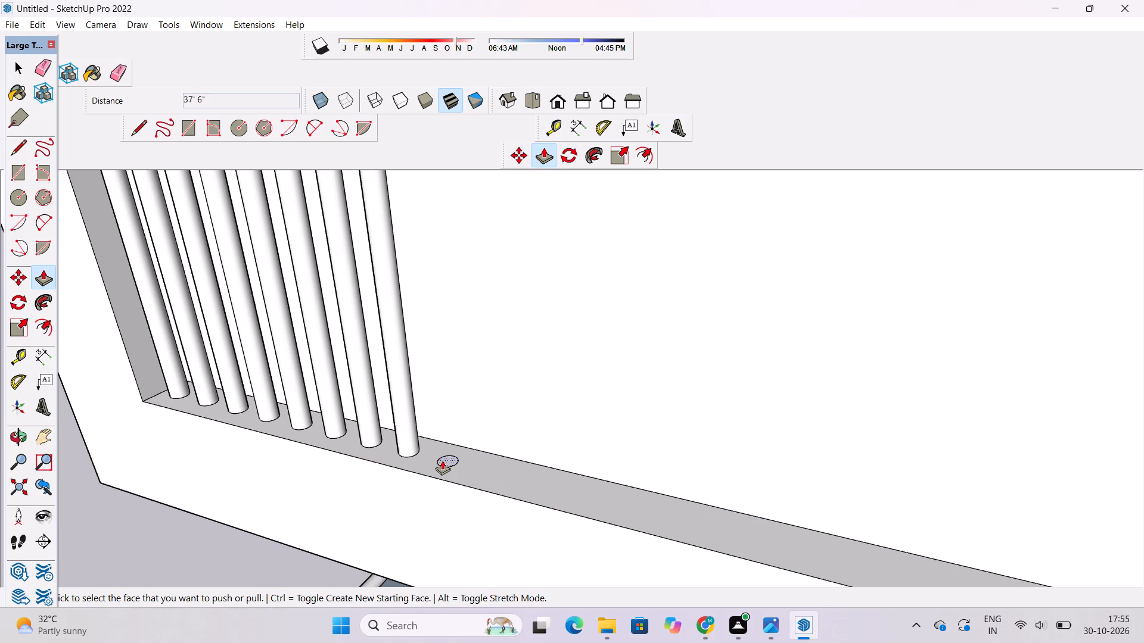
click(442, 460)
text(37'6")
key(Return)
Push/Pull the corner circle on the lowest framed balcony's ledge up 34' 6" to the top of the frame opening.
scroll(446, 416, down, 2)
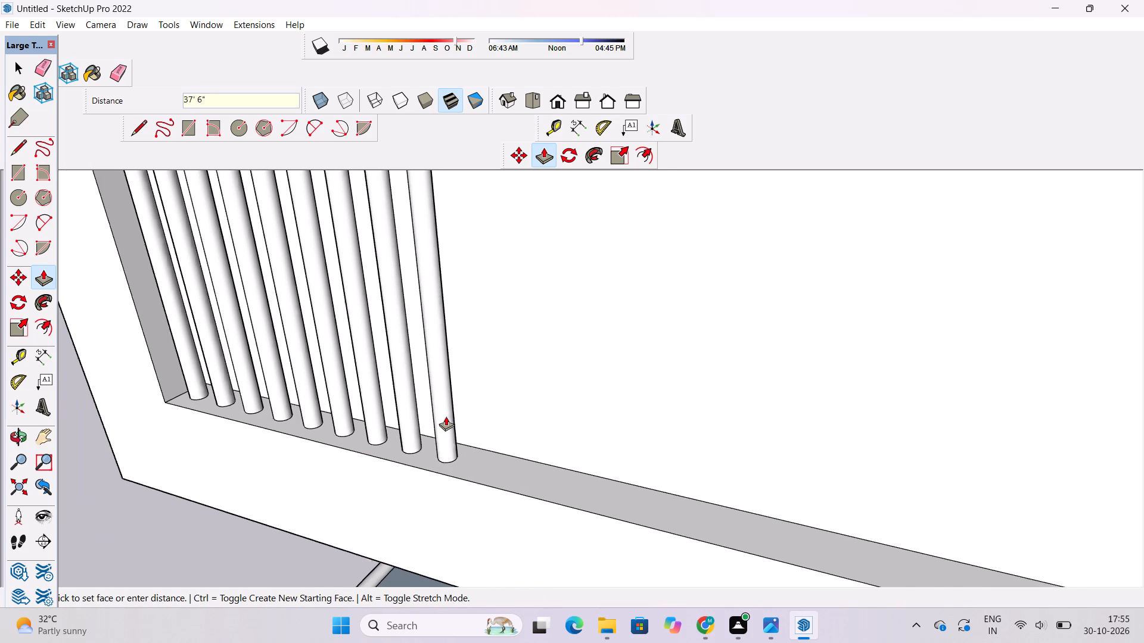
scroll(446, 416, down, 20)
scroll(446, 416, down, 10)
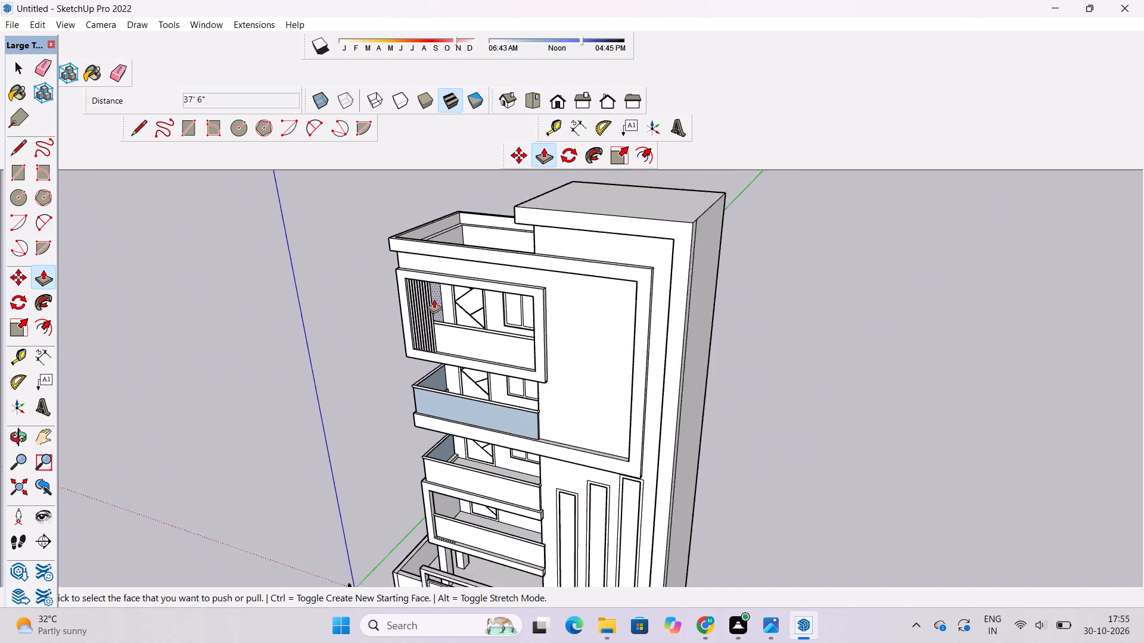
scroll(434, 299, down, 1)
scroll(454, 472, up, 16)
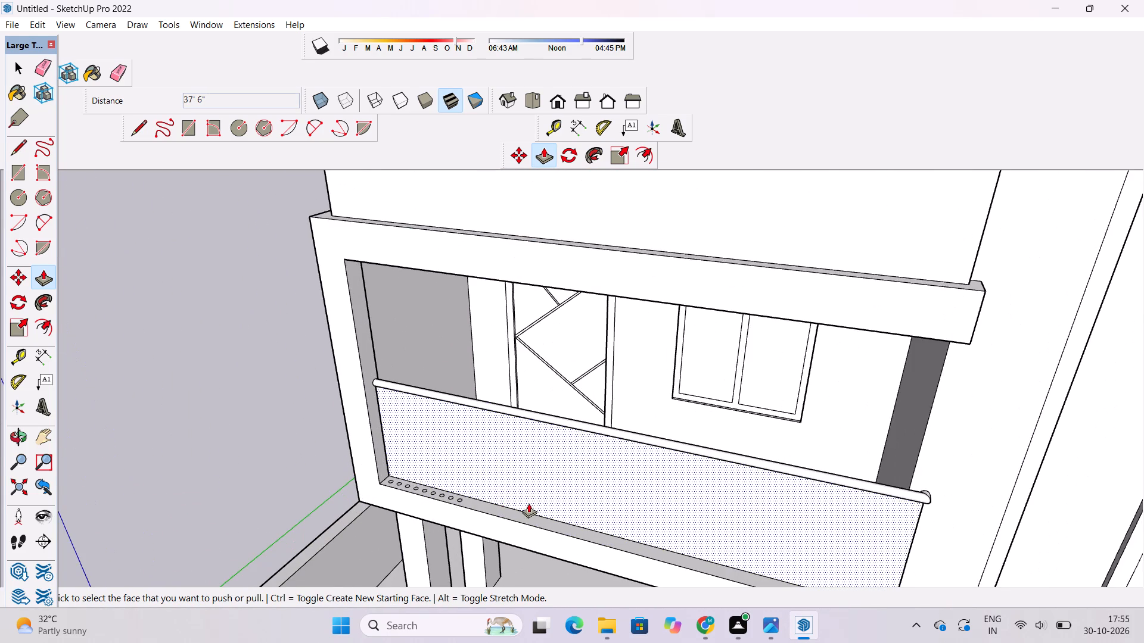
scroll(468, 486, up, 2)
scroll(371, 476, up, 8)
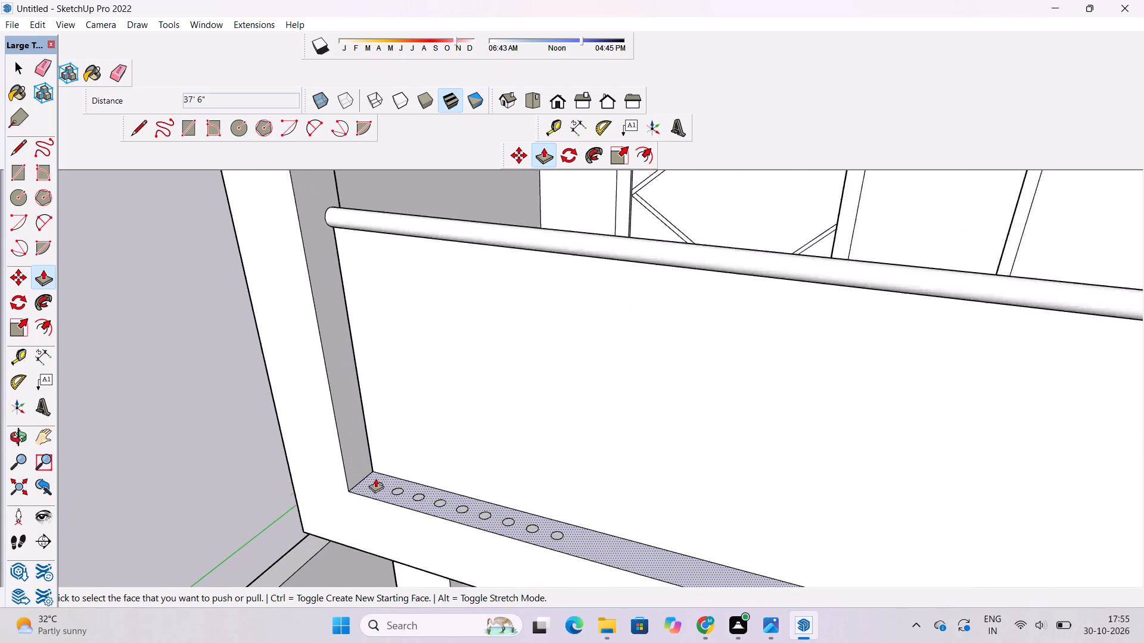
scroll(375, 478, up, 1)
click(380, 486)
scroll(380, 486, down, 7)
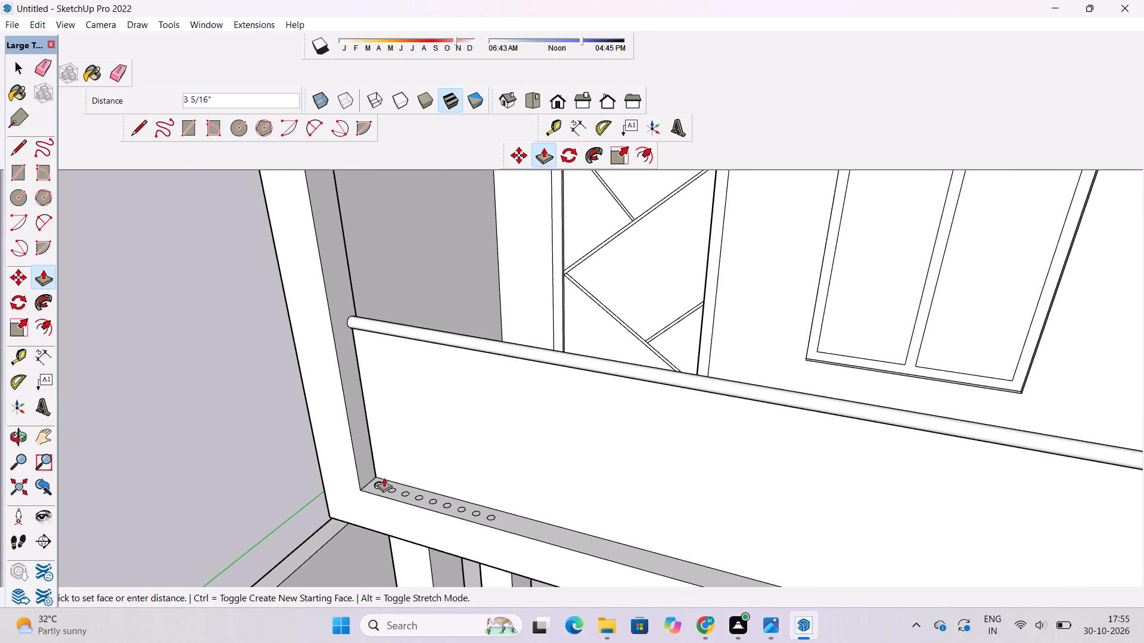
scroll(384, 476, down, 4)
scroll(401, 243, up, 3)
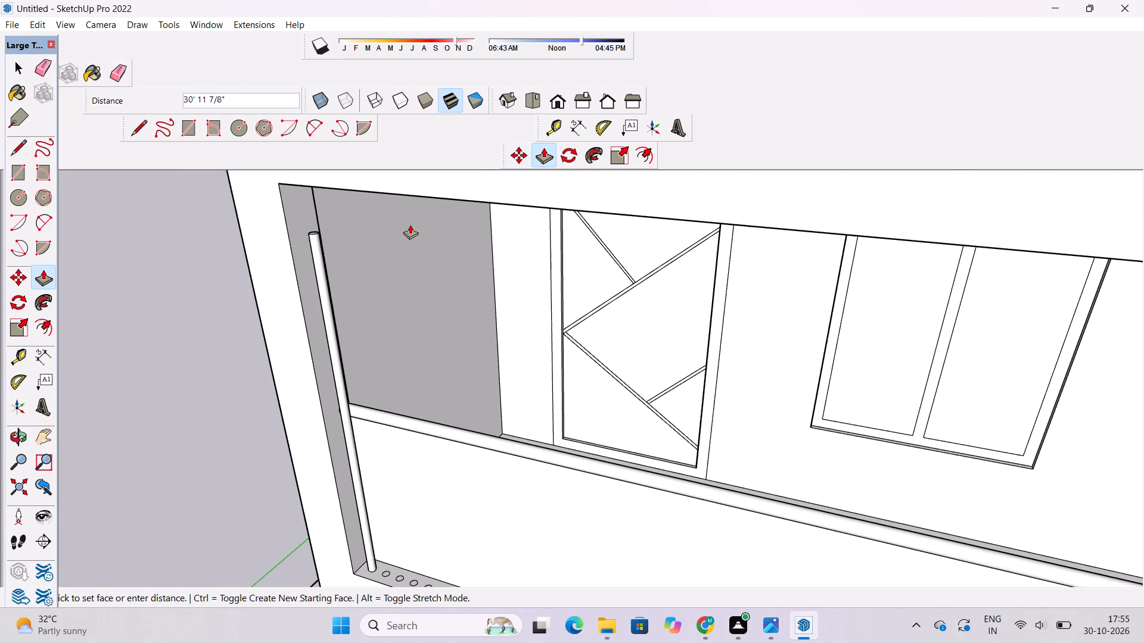
click(432, 199)
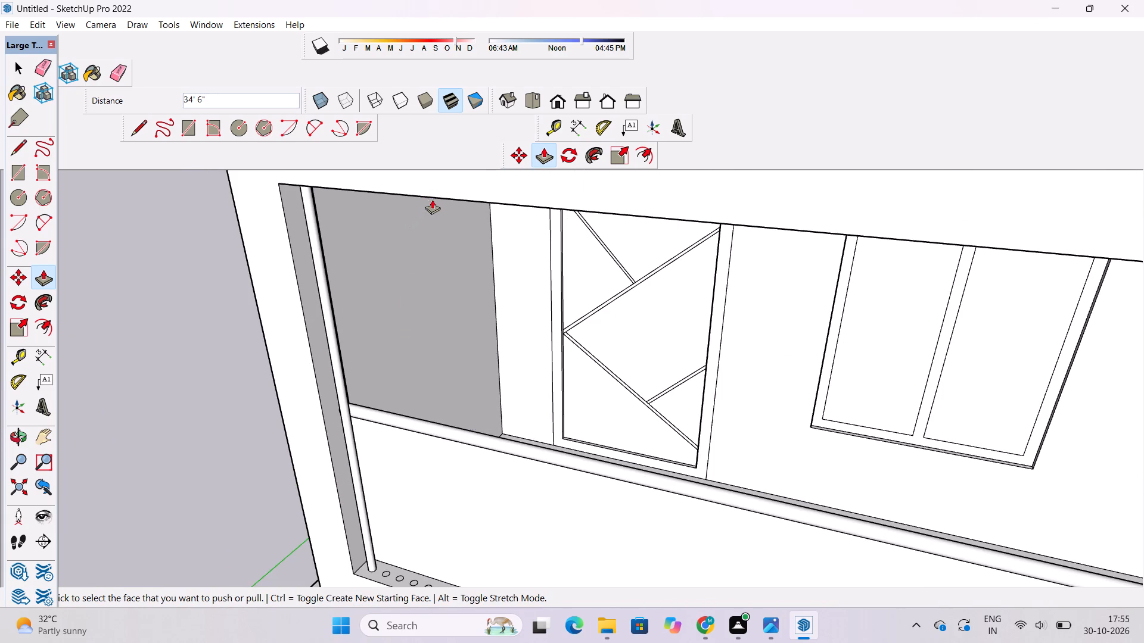
Push/Pull the second circle, beside the corner post on the lowest framed balcony's ledge, up 34' 6".
key(o)
drag(371, 245, 386, 188)
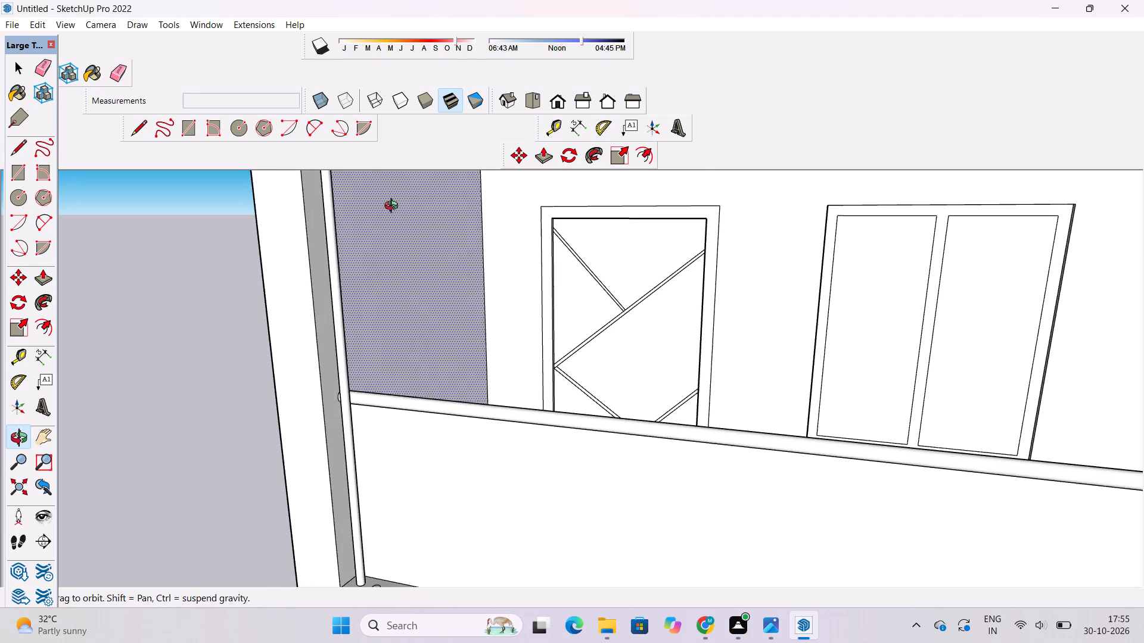
scroll(392, 223, down, 4)
shift+drag(397, 216, 393, 348)
drag(391, 348, 429, 209)
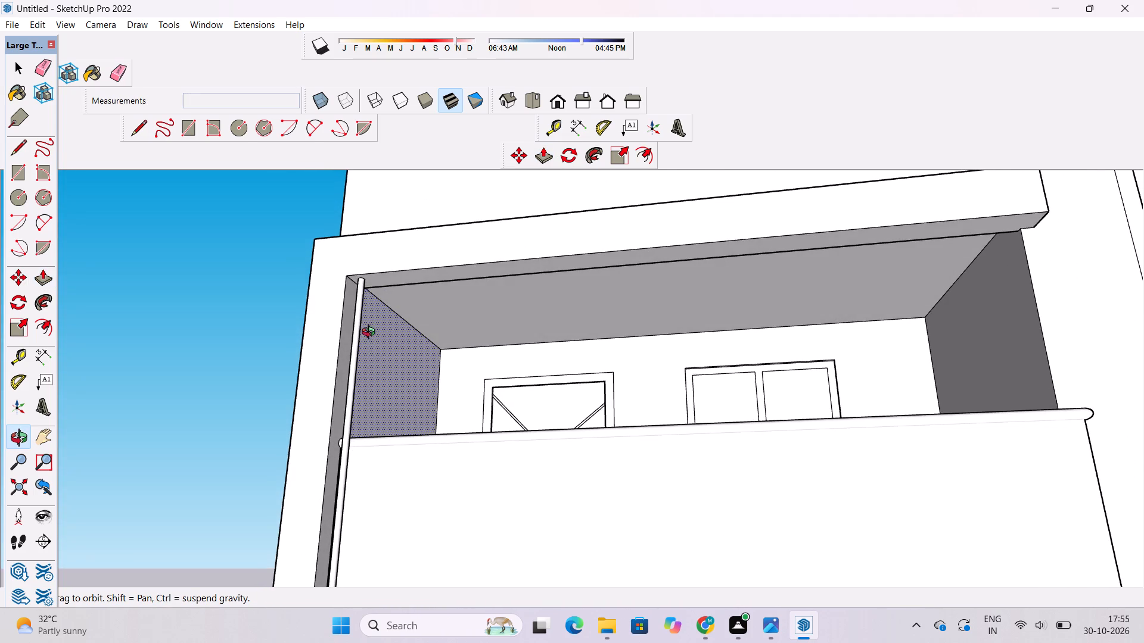
shift+drag(364, 341, 390, 245)
scroll(391, 242, down, 5)
drag(387, 282, 366, 423)
shift+drag(377, 422, 355, 347)
drag(355, 347, 346, 387)
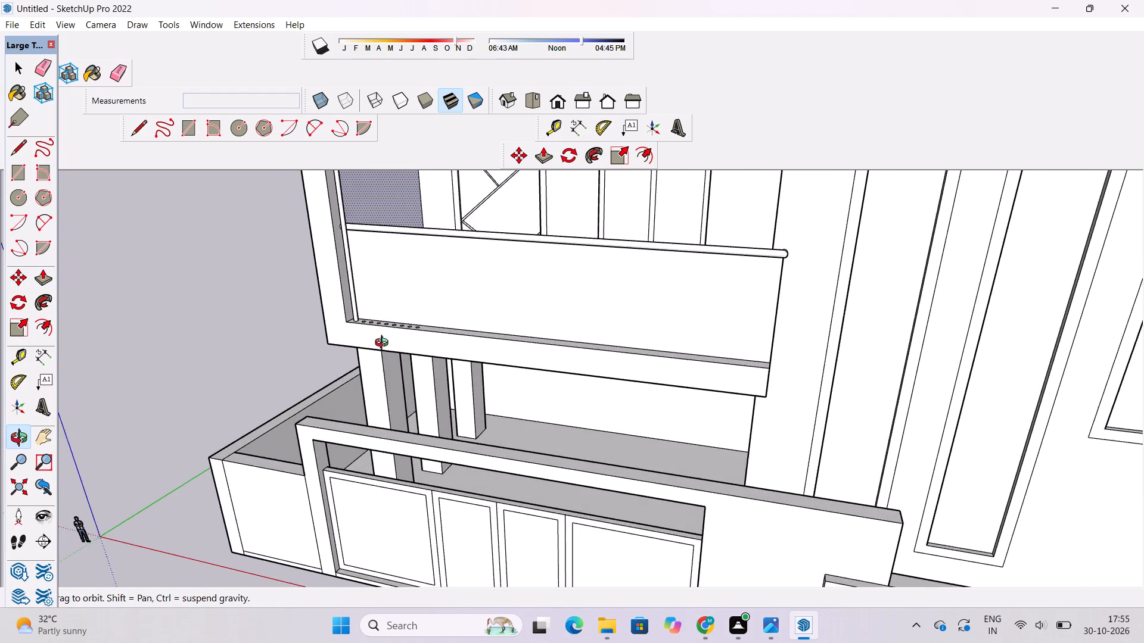
scroll(384, 333, up, 3)
shift+drag(377, 338, 338, 451)
scroll(327, 388, up, 4)
shift+drag(325, 394, 343, 442)
scroll(330, 474, up, 4)
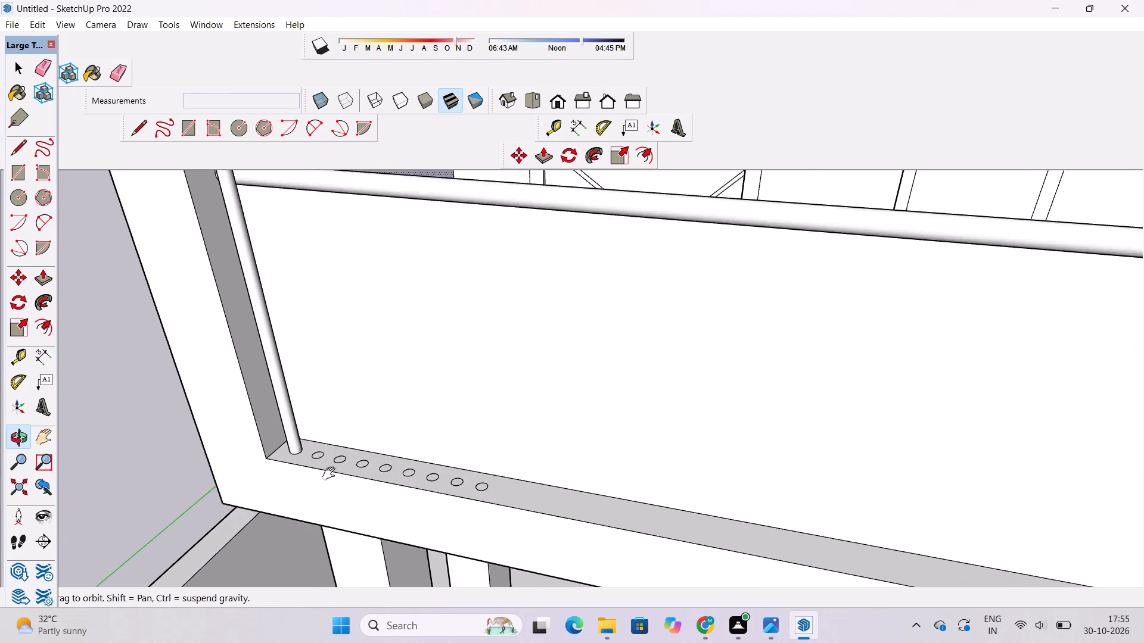
shift+drag(331, 478, 329, 513)
drag(328, 514, 329, 507)
shift+drag(333, 494, 341, 507)
click(343, 508)
key(p)
scroll(312, 500, up, 4)
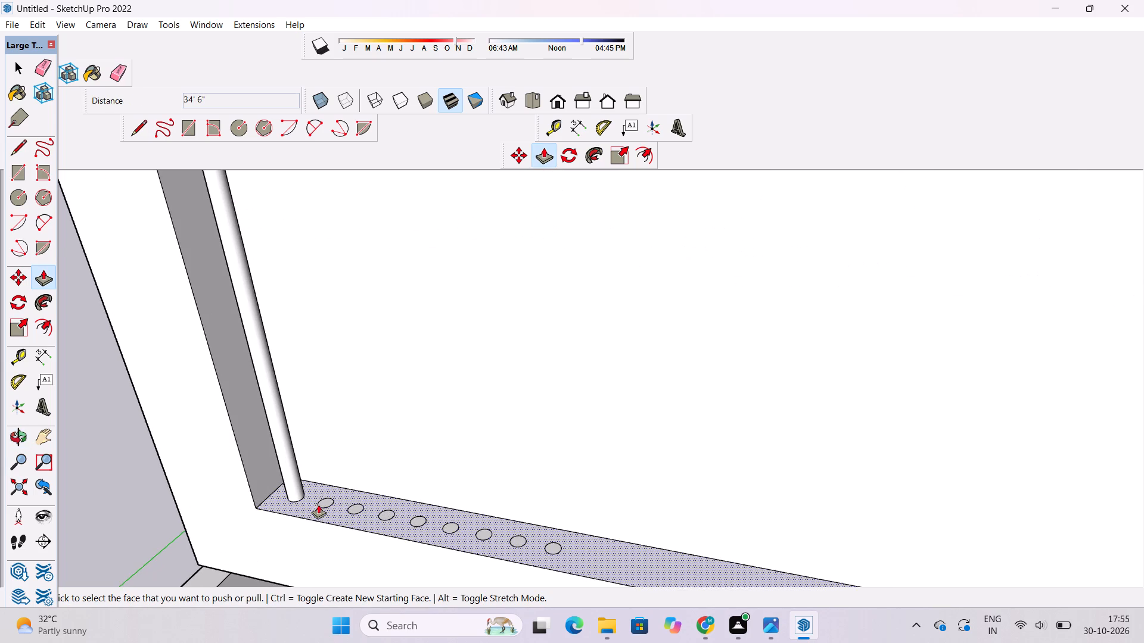
click(322, 504)
text(34'6)
key(shift+quotedbl)
key(Return)
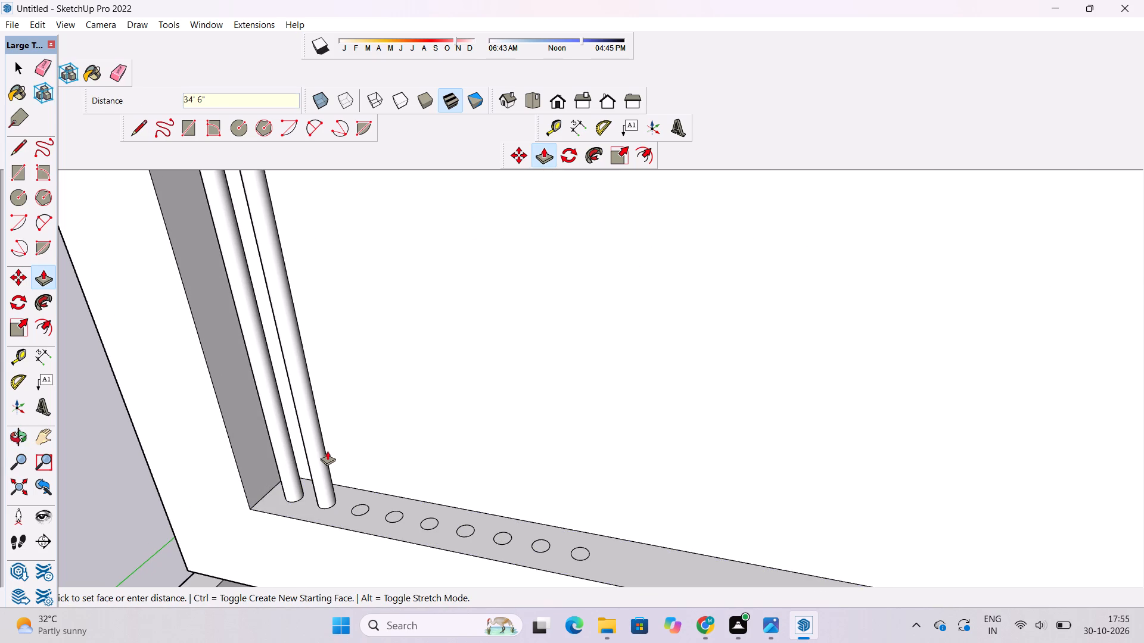
Push/Pull the third and fourth circles on the lowest framed balcony's ledge up 34' 6" each to form round posts.
scroll(355, 517, down, 9)
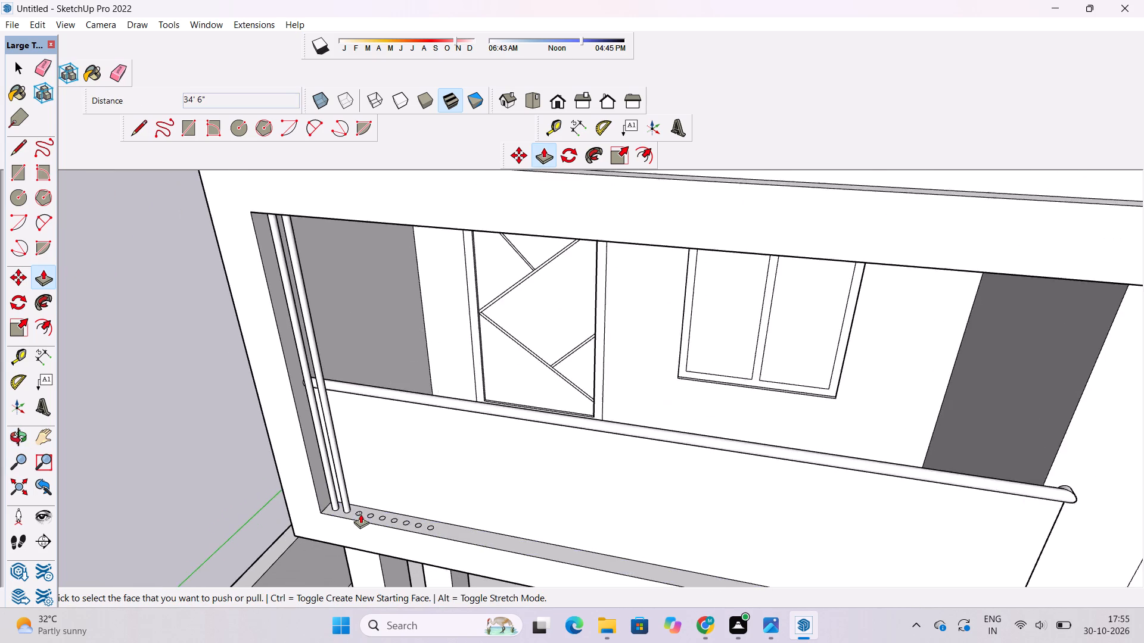
scroll(360, 514, down, 5)
scroll(300, 240, up, 20)
scroll(300, 240, up, 1)
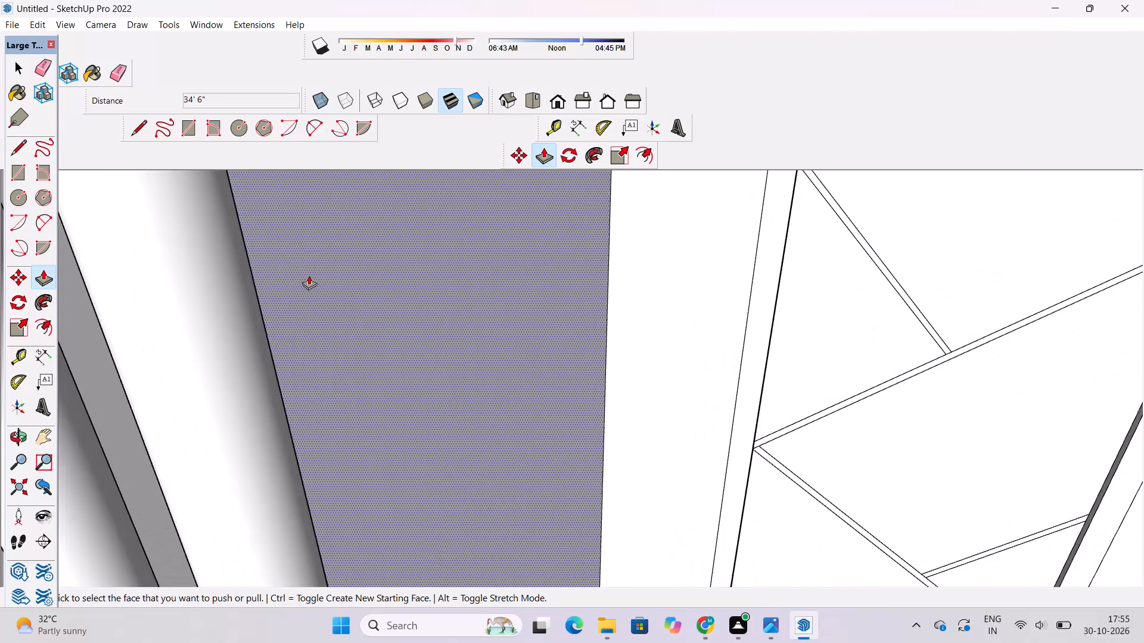
scroll(309, 274, down, 11)
click(17, 433)
drag(274, 300, 315, 244)
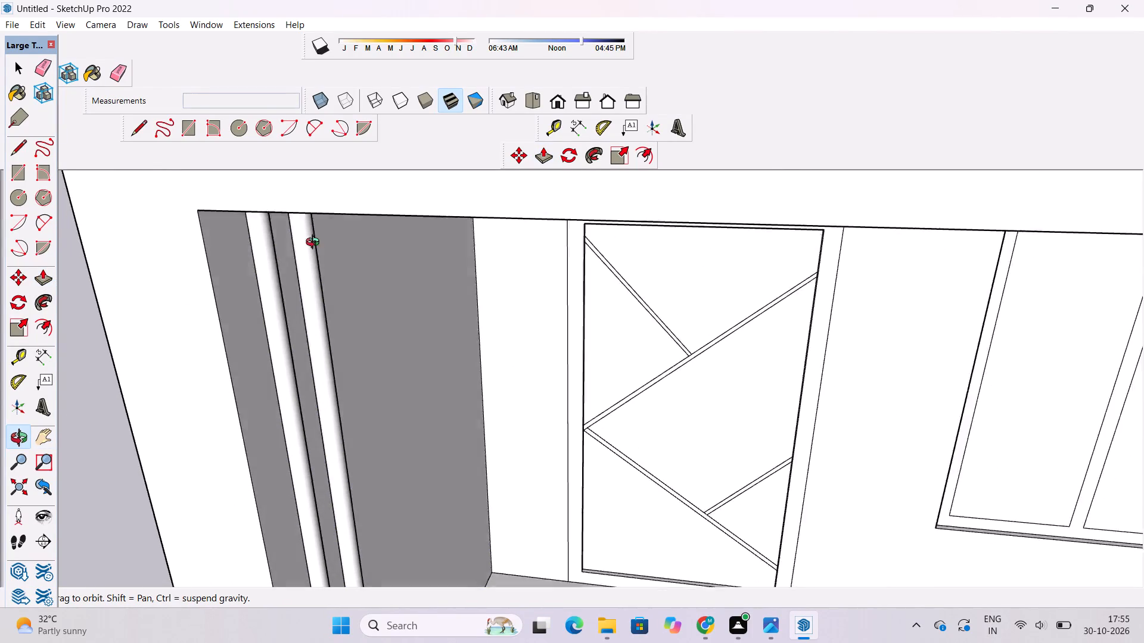
drag(315, 244, 335, 227)
scroll(336, 231, down, 13)
drag(347, 339, 335, 350)
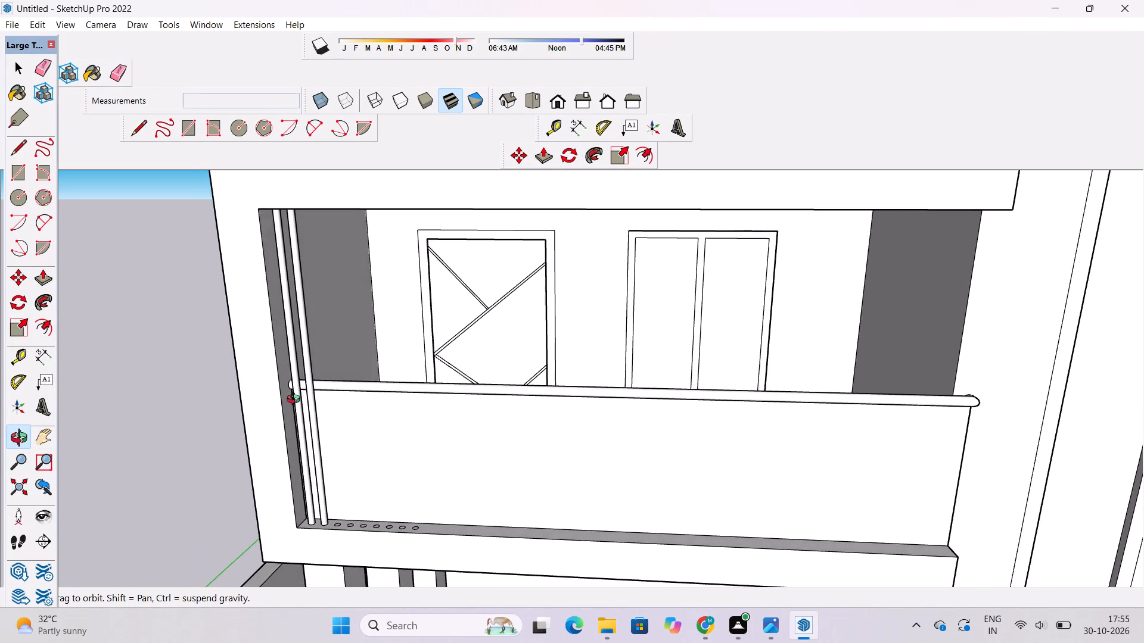
scroll(279, 445, down, 4)
drag(316, 530, 294, 552)
scroll(333, 514, up, 10)
drag(350, 503, 324, 523)
scroll(333, 476, up, 4)
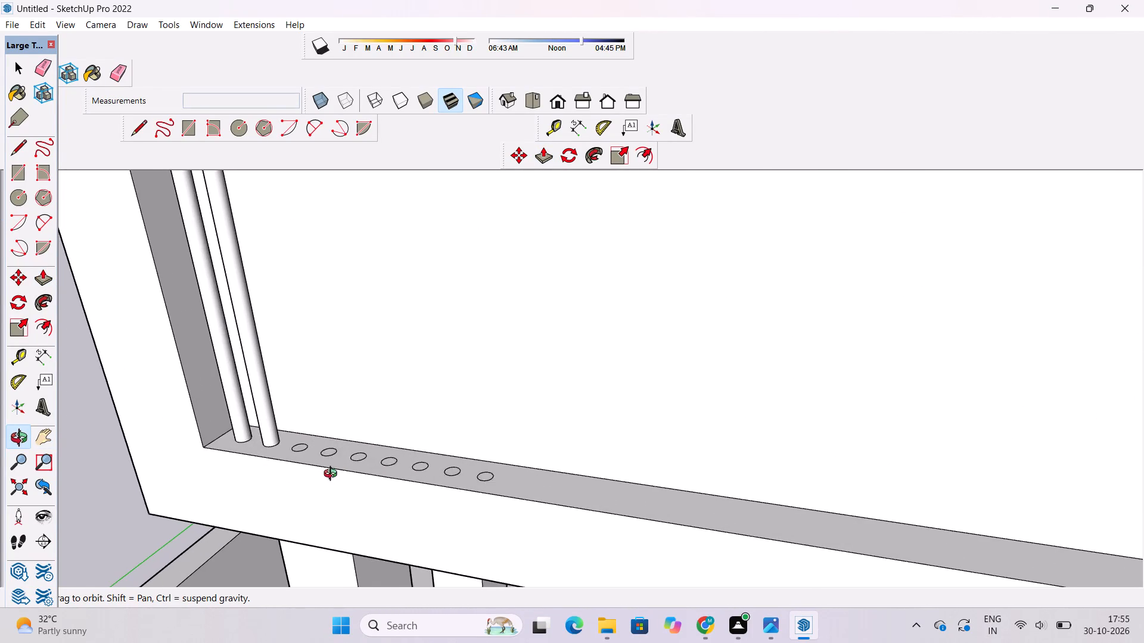
scroll(300, 495, down, 4)
drag(349, 482, 338, 494)
scroll(332, 500, up, 1)
scroll(327, 502, down, 4)
scroll(360, 453, up, 3)
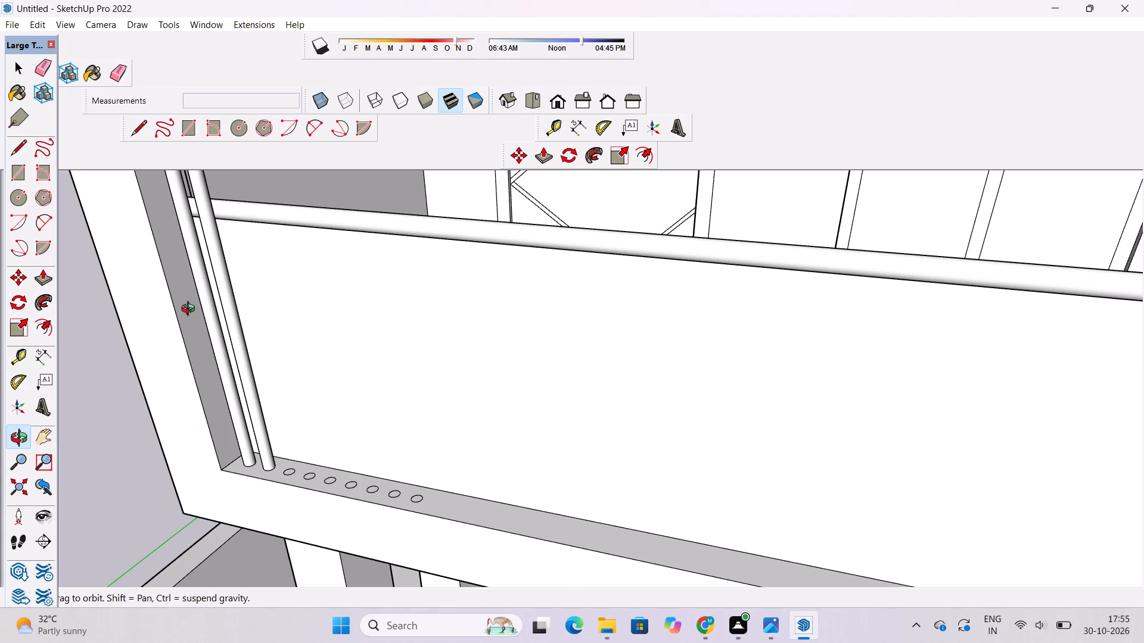
click(45, 280)
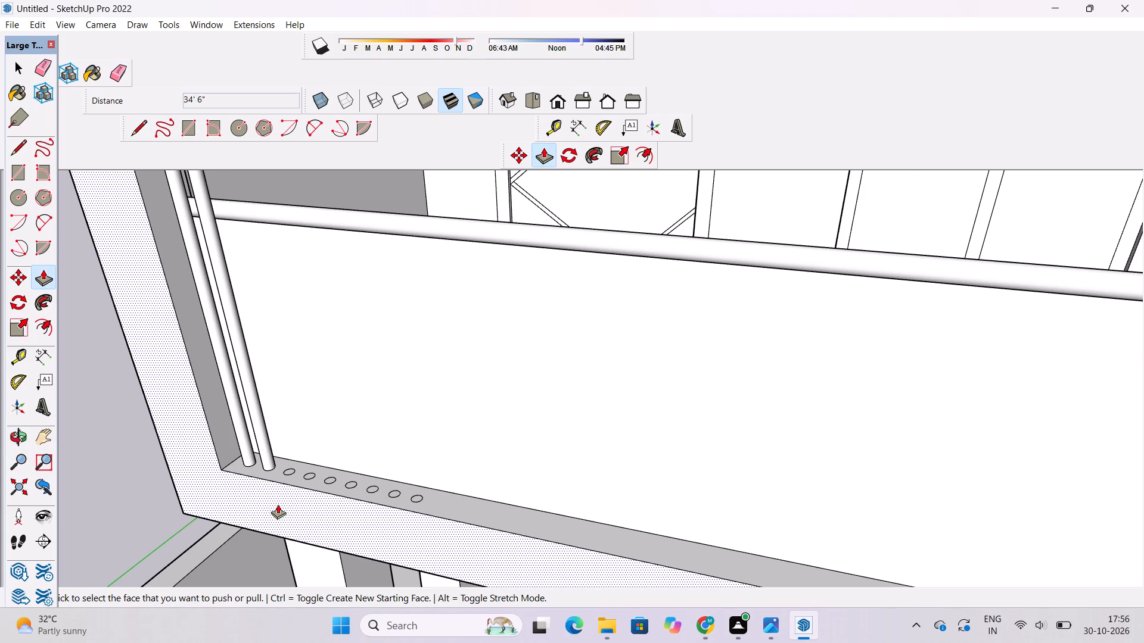
scroll(306, 484, up, 10)
click(272, 463)
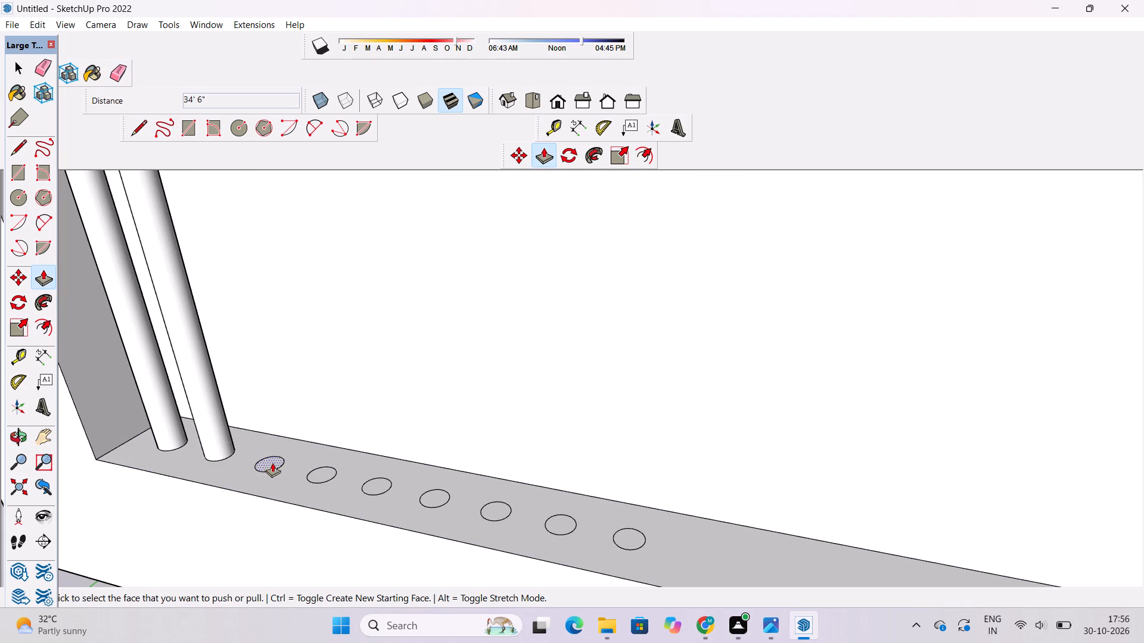
text(34'6")
key(Return)
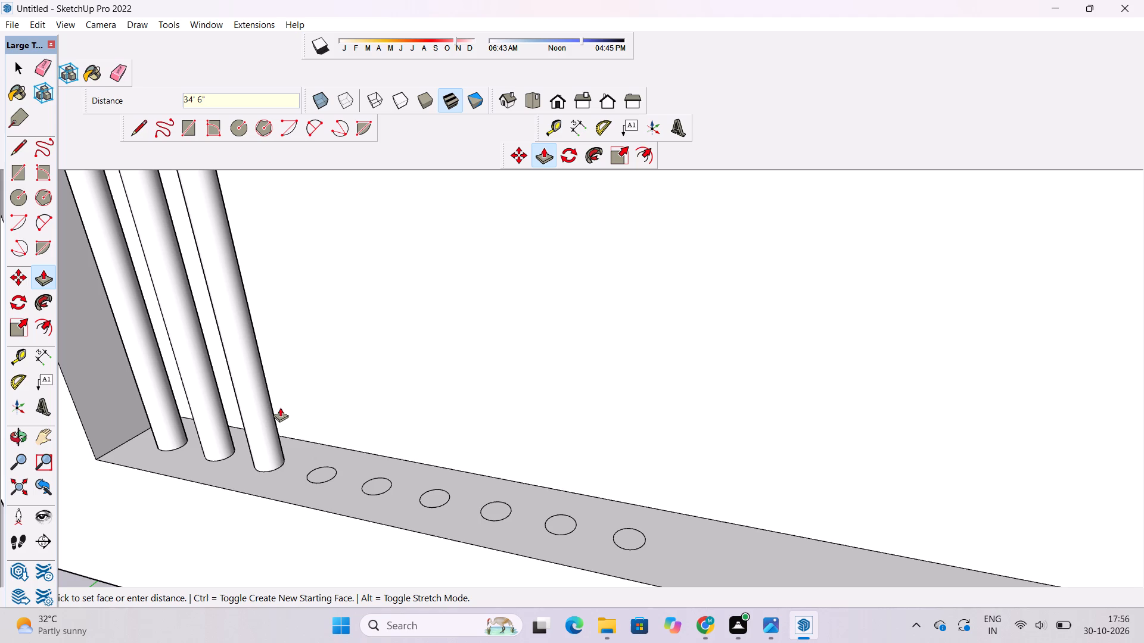
click(321, 472)
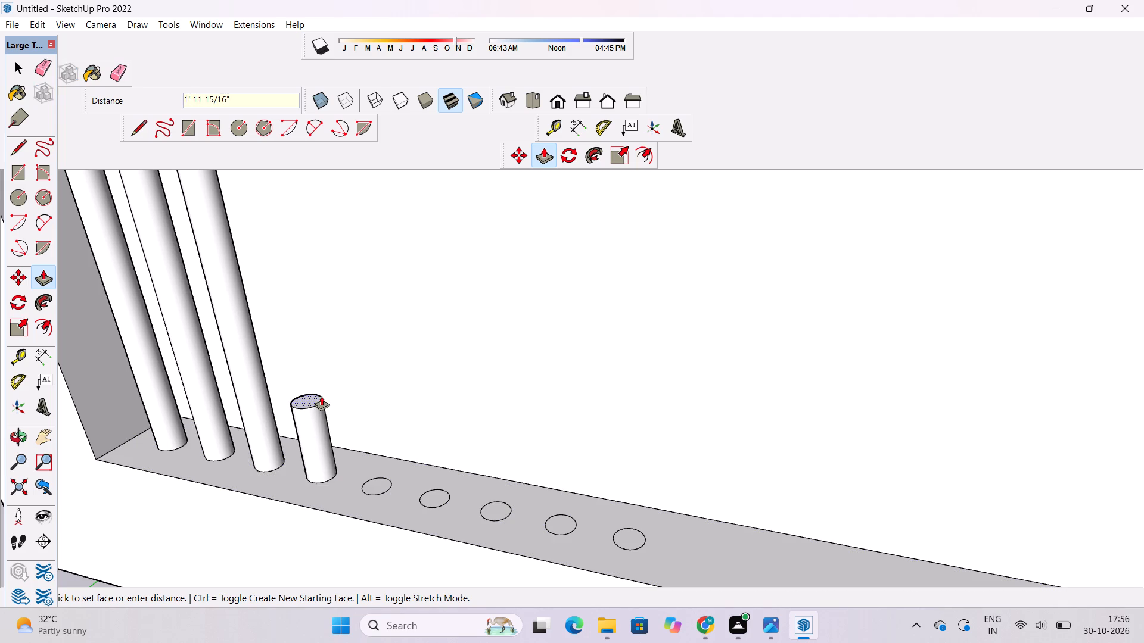
text(34'6)
key(shift+quotedbl)
key(Return)
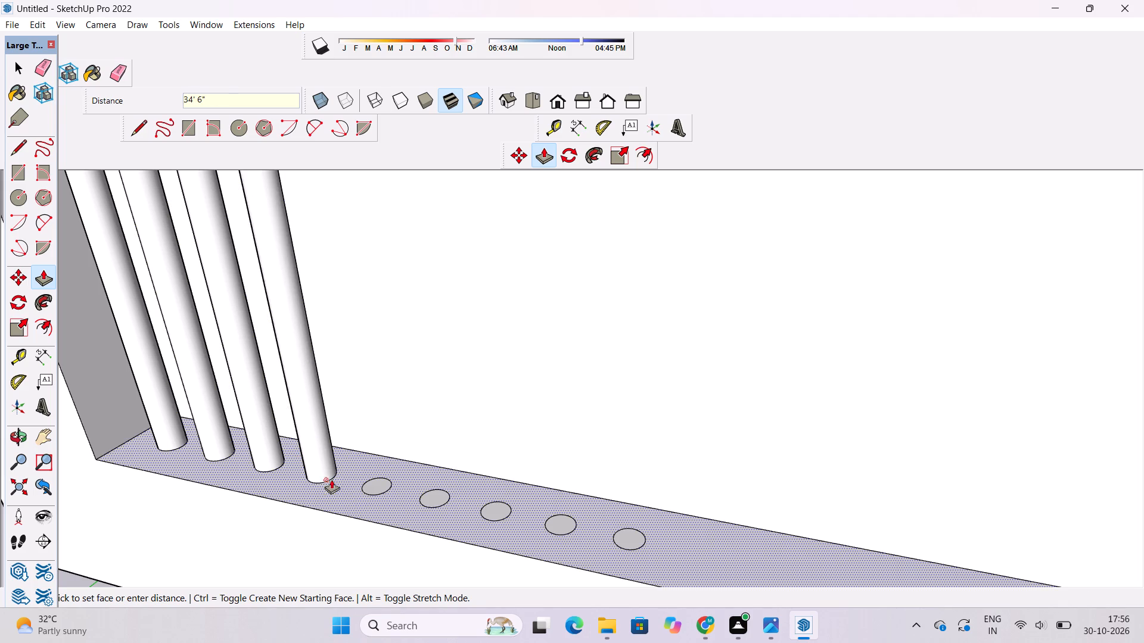
Push/Pull the fifth and sixth circles on the lowest framed balcony's ledge up 34' 6" each.
click(387, 480)
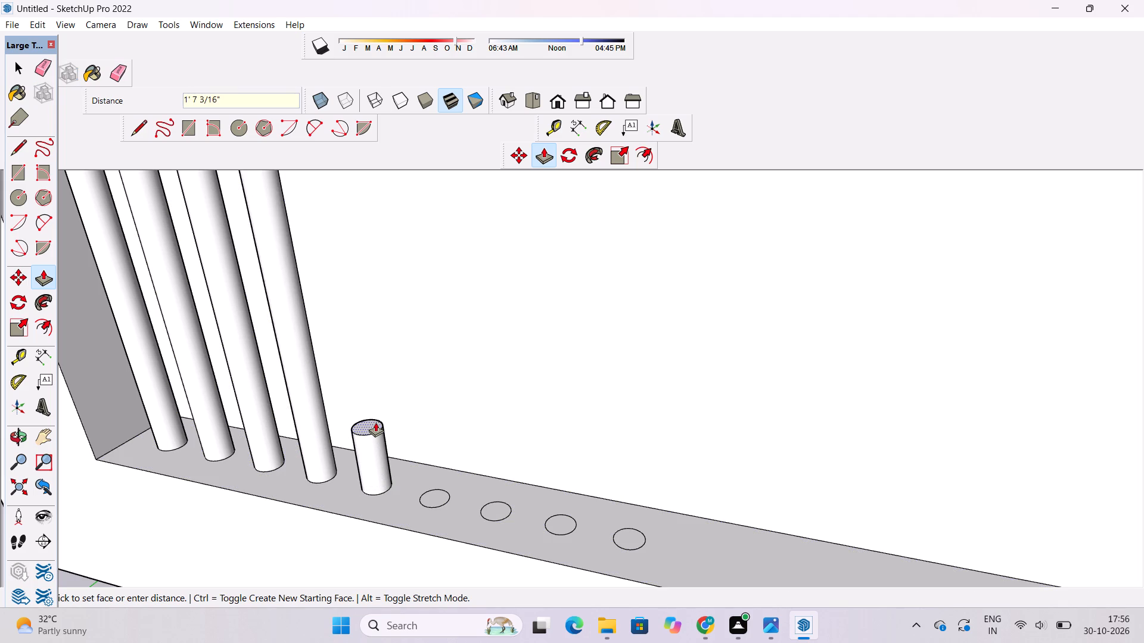
text(34'6")
key(Return)
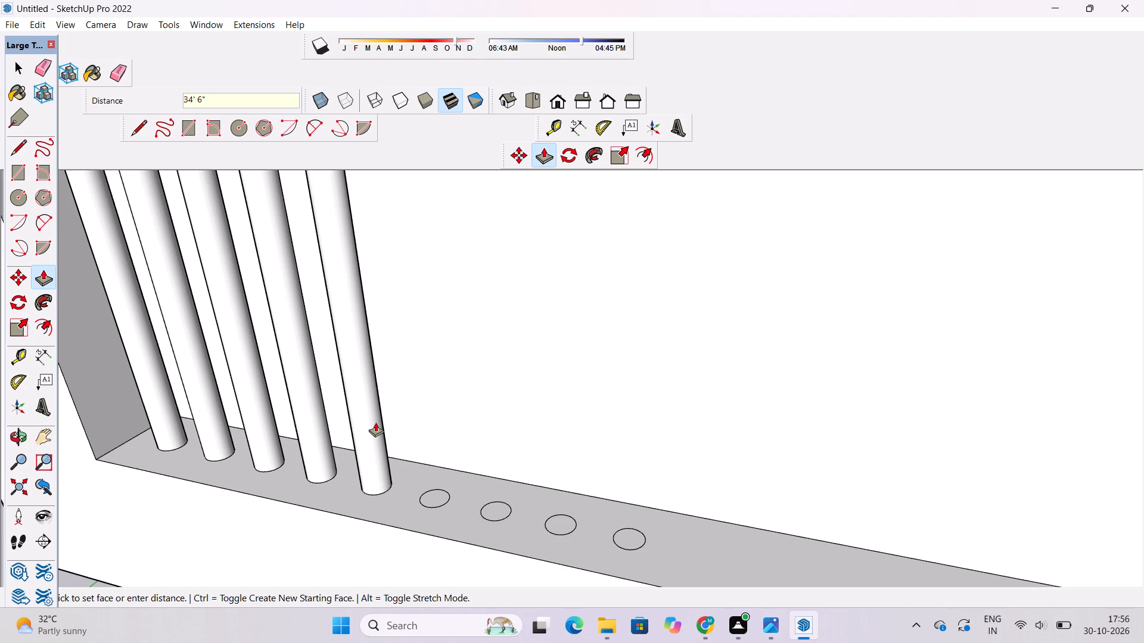
click(432, 500)
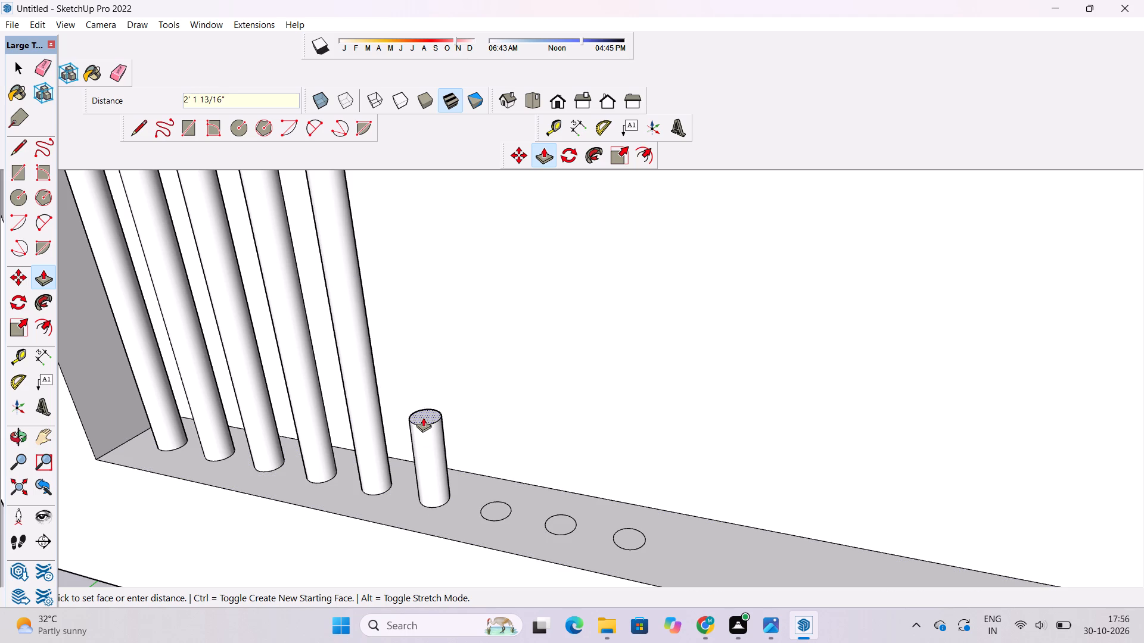
text(34'6)
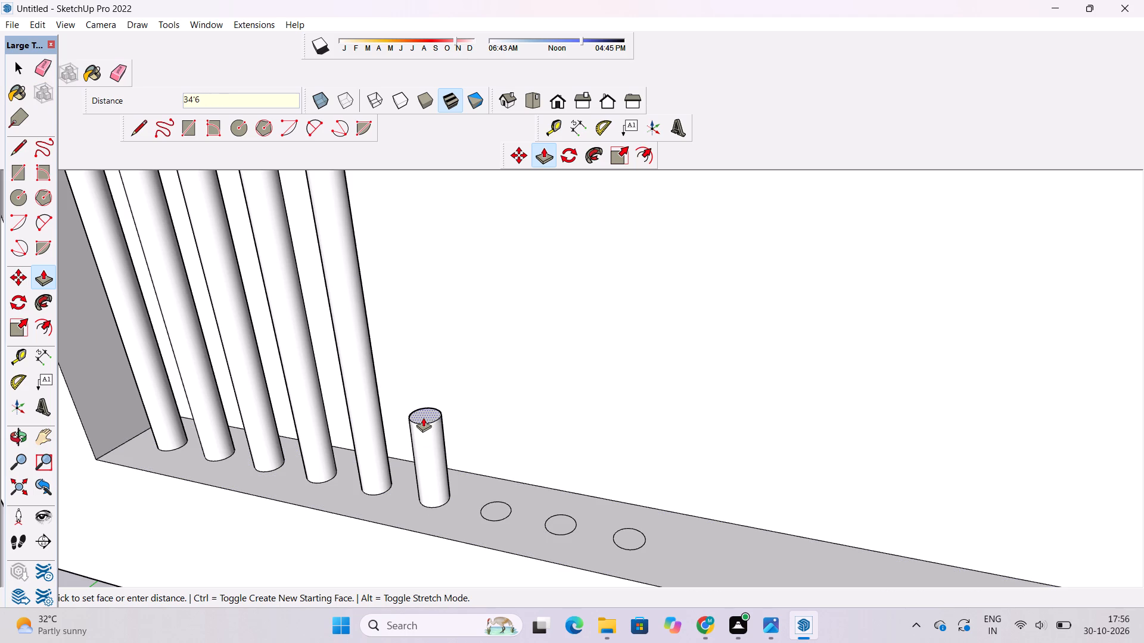
key(shift+quotedbl)
key(Return)
Push/Pull the seventh and eighth circles on the lowest framed balcony's ledge up 34' 6" each.
click(499, 504)
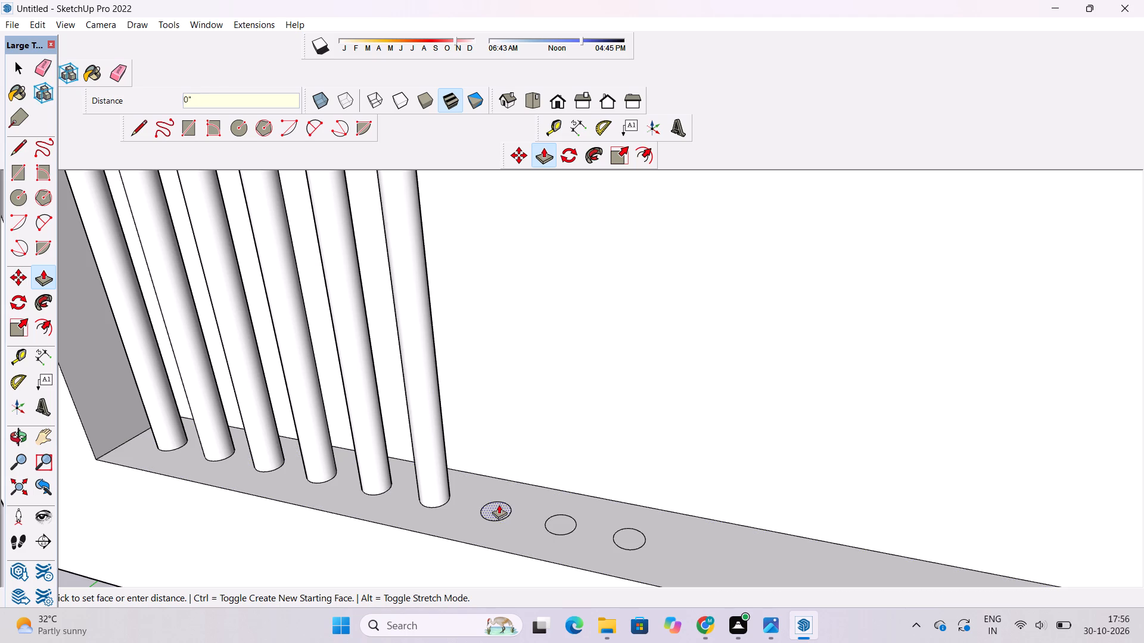
text(34'6")
key(Return)
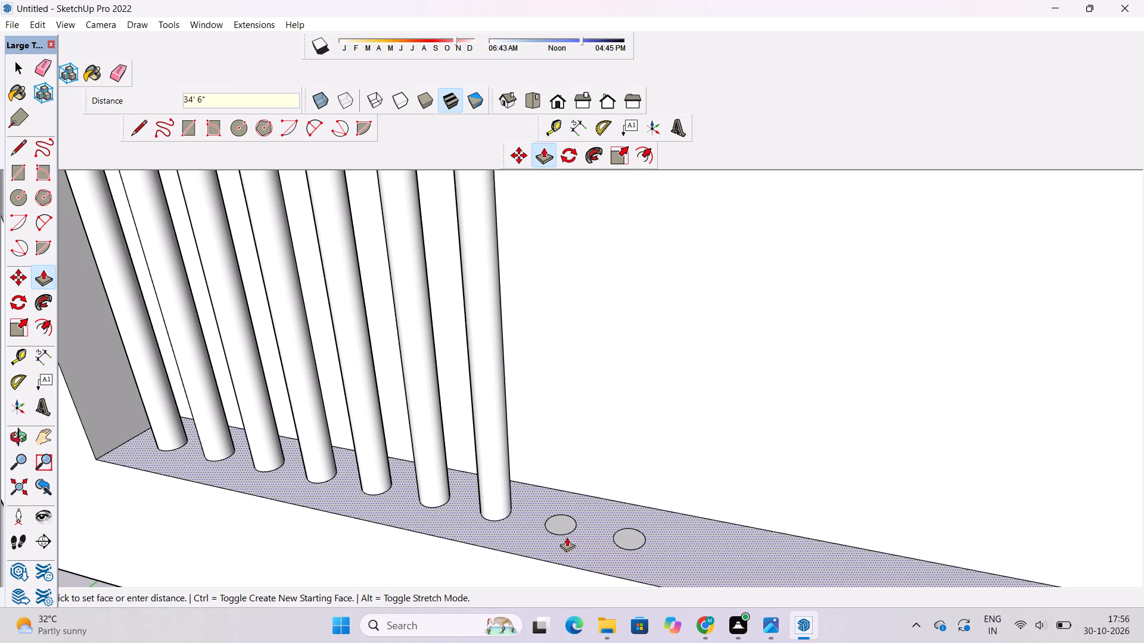
click(565, 525)
text(34'6")
key(Return)
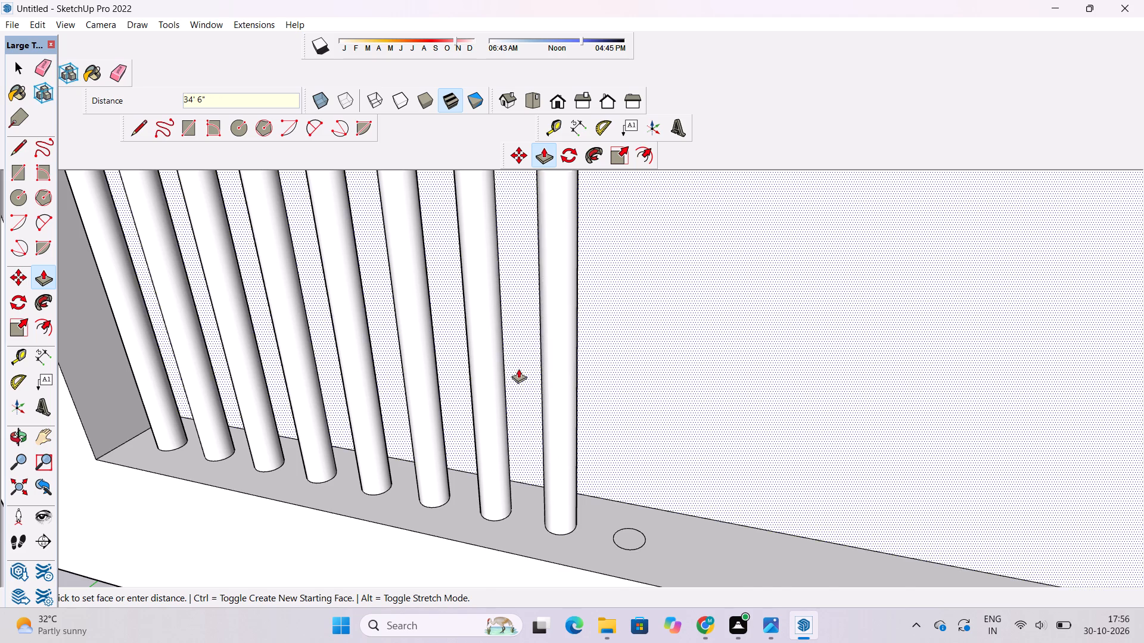
Push/Pull the last circle on the lowest framed balcony's ledge up 34' 6", completing its row of posts.
scroll(518, 371, down, 6)
scroll(580, 438, up, 8)
click(580, 486)
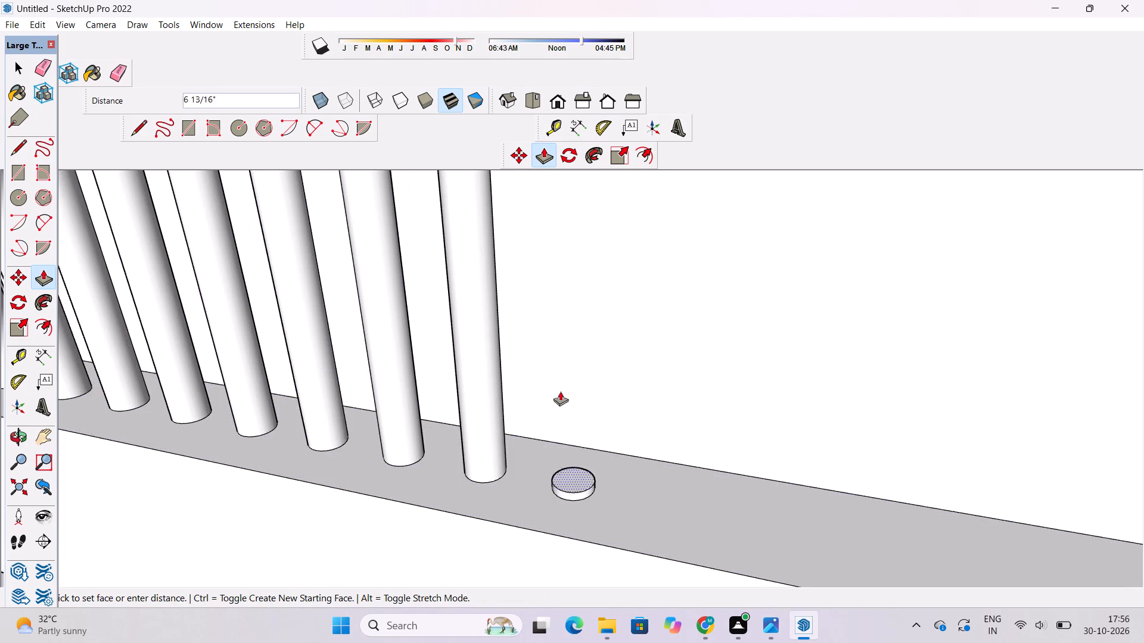
text(34'6)
key(shift+quotedbl)
key(Return)
Examine the lowest framed balcony's row of posts and the building's whole front from a distance.
scroll(527, 335, down, 2)
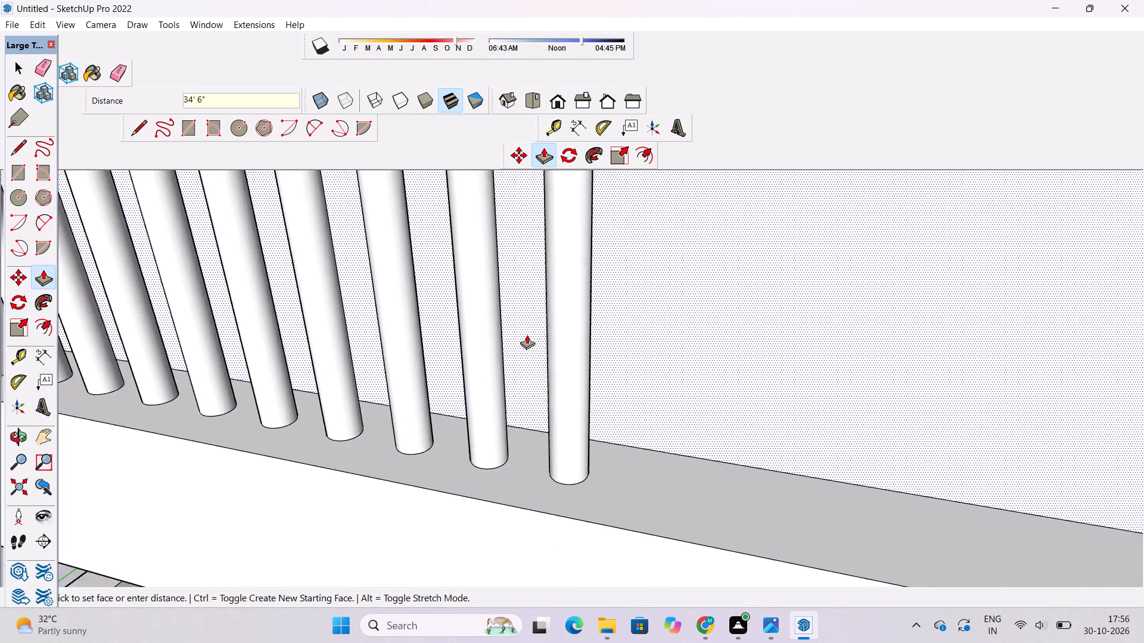
scroll(527, 335, down, 13)
key(o)
drag(516, 381, 567, 336)
scroll(555, 339, down, 6)
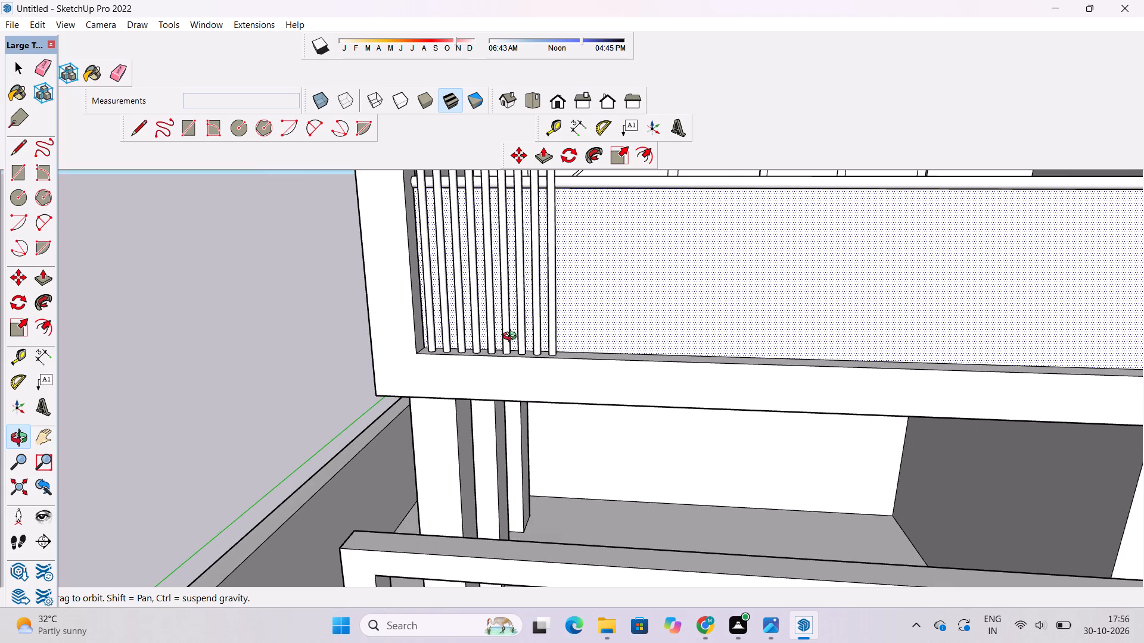
scroll(466, 276, down, 3)
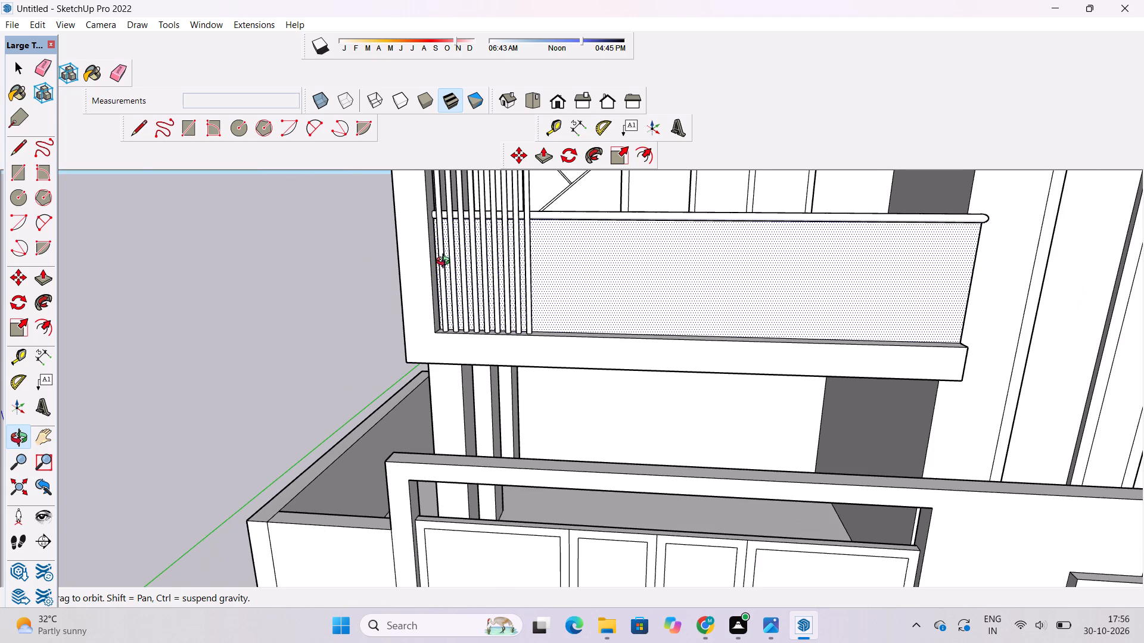
scroll(436, 269, down, 6)
shift+drag(540, 319, 404, 295)
drag(414, 291, 447, 304)
scroll(447, 298, down, 5)
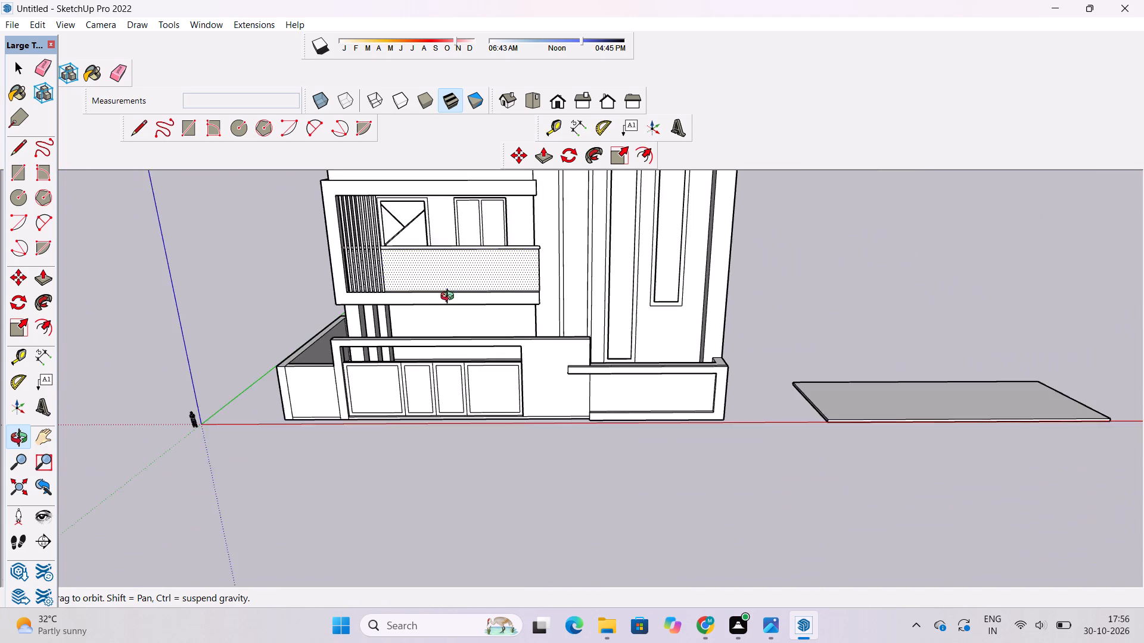
shift+drag(458, 301, 418, 320)
shift+scroll(423, 292, down, 4)
shift+drag(419, 291, 399, 319)
scroll(406, 257, down, 6)
shift+drag(409, 248, 482, 314)
shift+drag(421, 240, 426, 276)
drag(427, 280, 378, 305)
scroll(433, 224, up, 3)
shift+drag(440, 239, 440, 293)
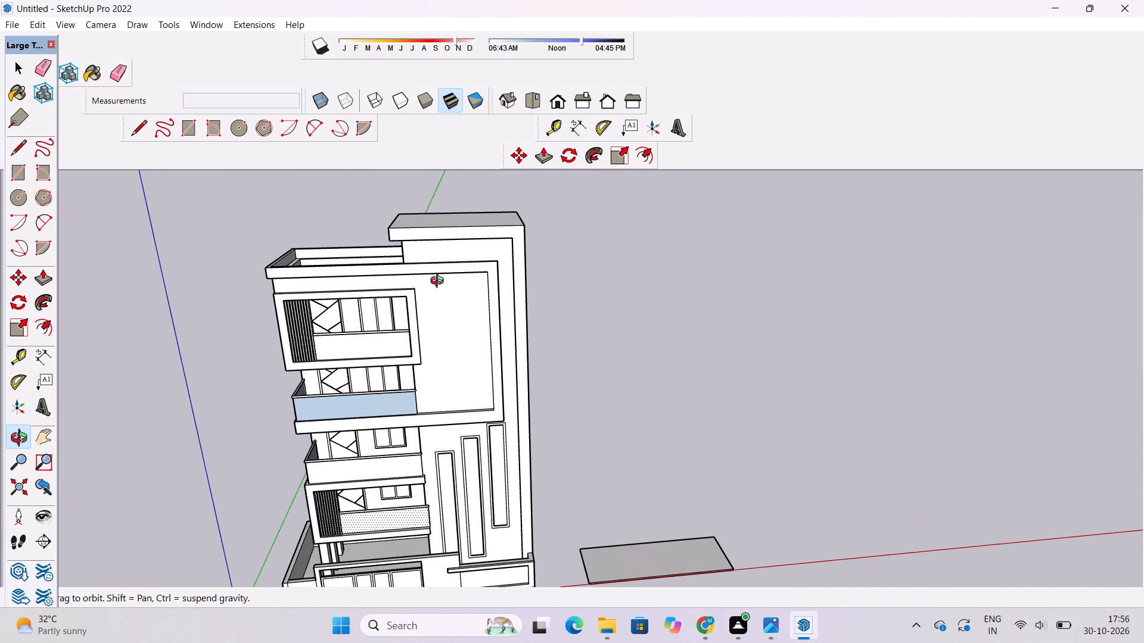
Erase the stray horizontal and vertical edges dividing the building's side wall next to the uppermost framed balcony.
shift+drag(412, 242, 404, 281)
drag(403, 286, 712, 271)
scroll(486, 377, up, 9)
drag(442, 400, 517, 261)
scroll(530, 254, down, 5)
shift+drag(416, 380, 437, 306)
drag(438, 304, 331, 433)
shift+drag(413, 319, 393, 332)
key(e)
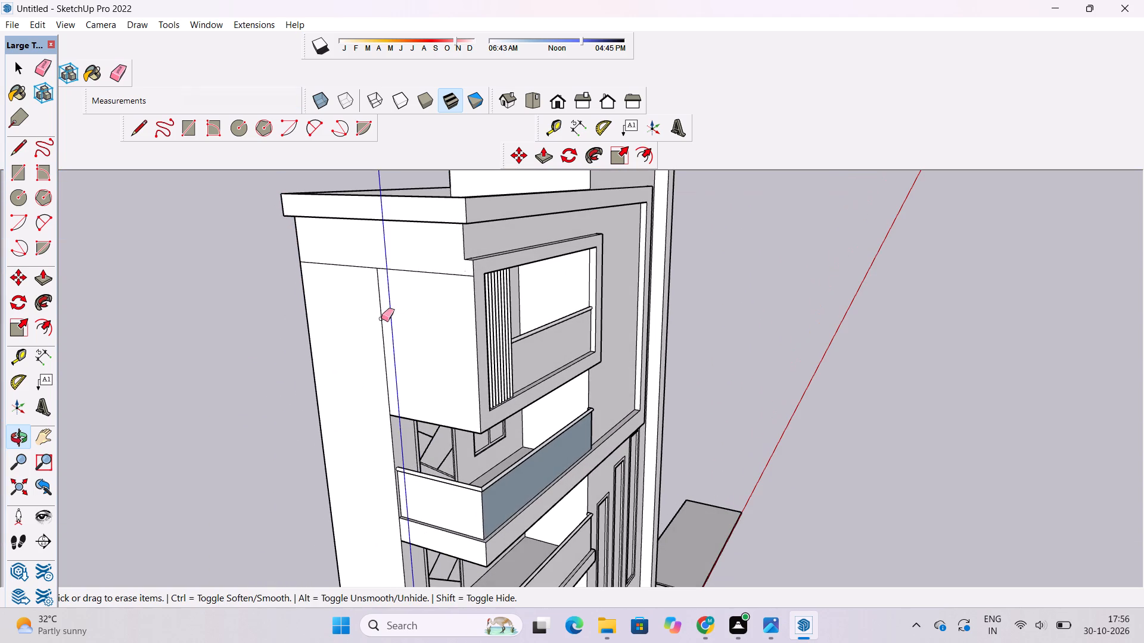
drag(389, 263, 375, 270)
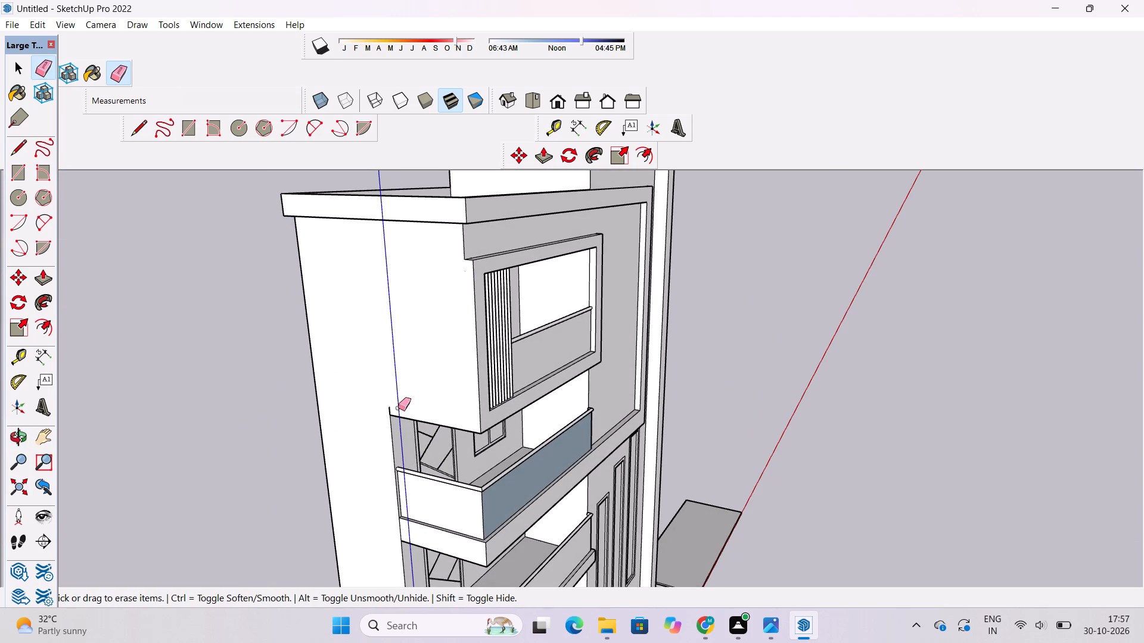
click(393, 410)
key(o)
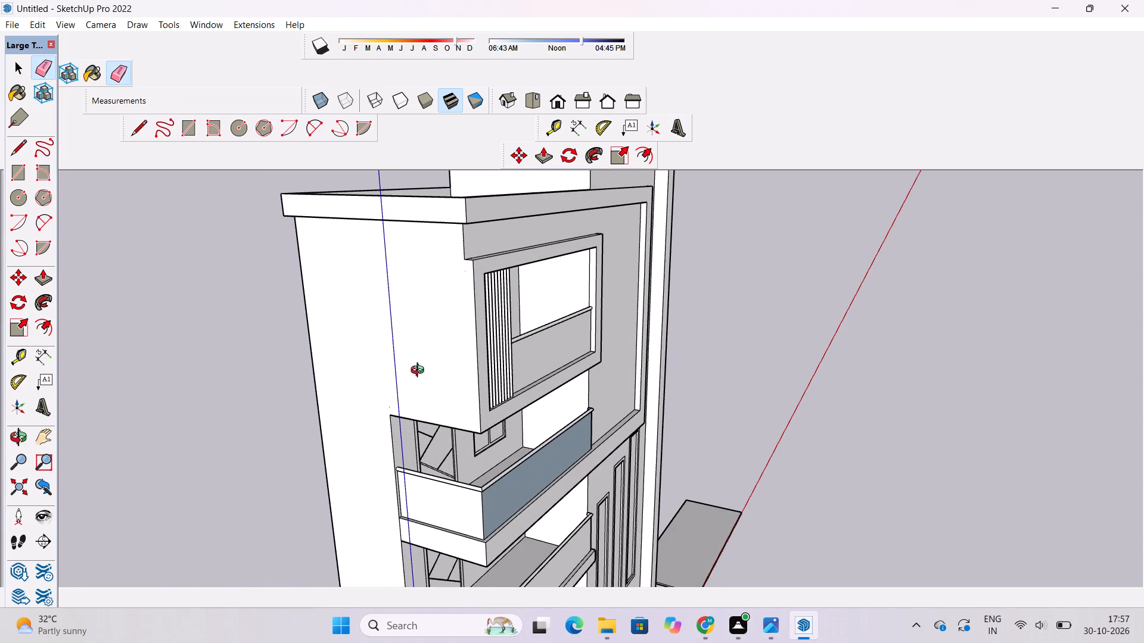
drag(564, 386, 664, 375)
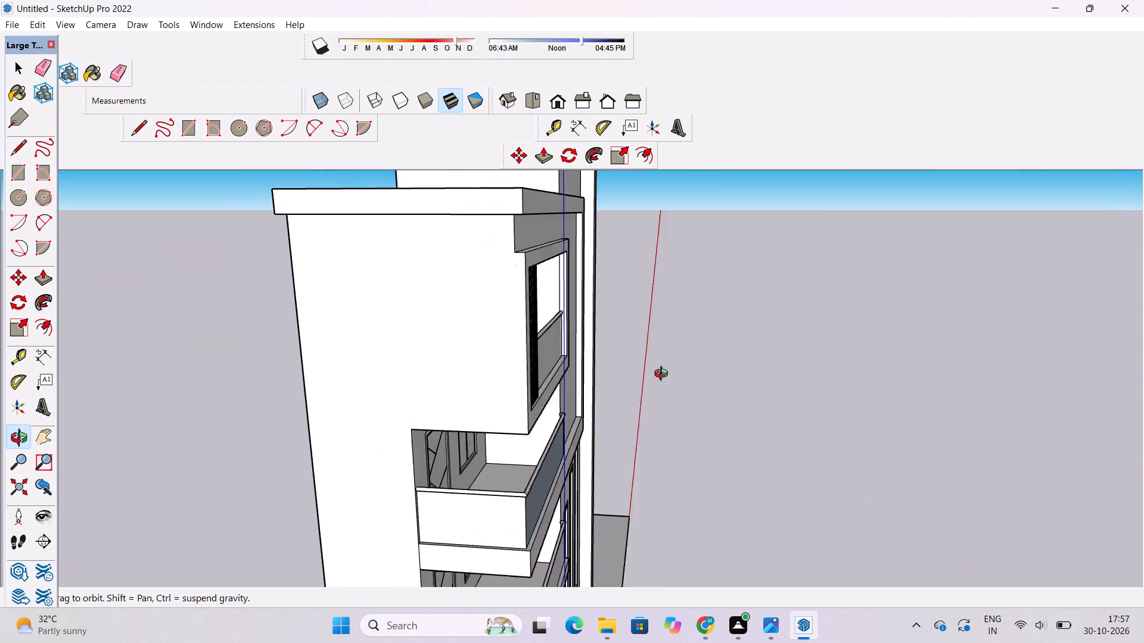
Undo the last two edge erasures on the building's side wall next to the uppermost framed balcony.
drag(664, 375, 682, 374)
key(ctrl+z)
key(ctrl+z)
scroll(544, 348, down, 4)
drag(639, 369, 439, 345)
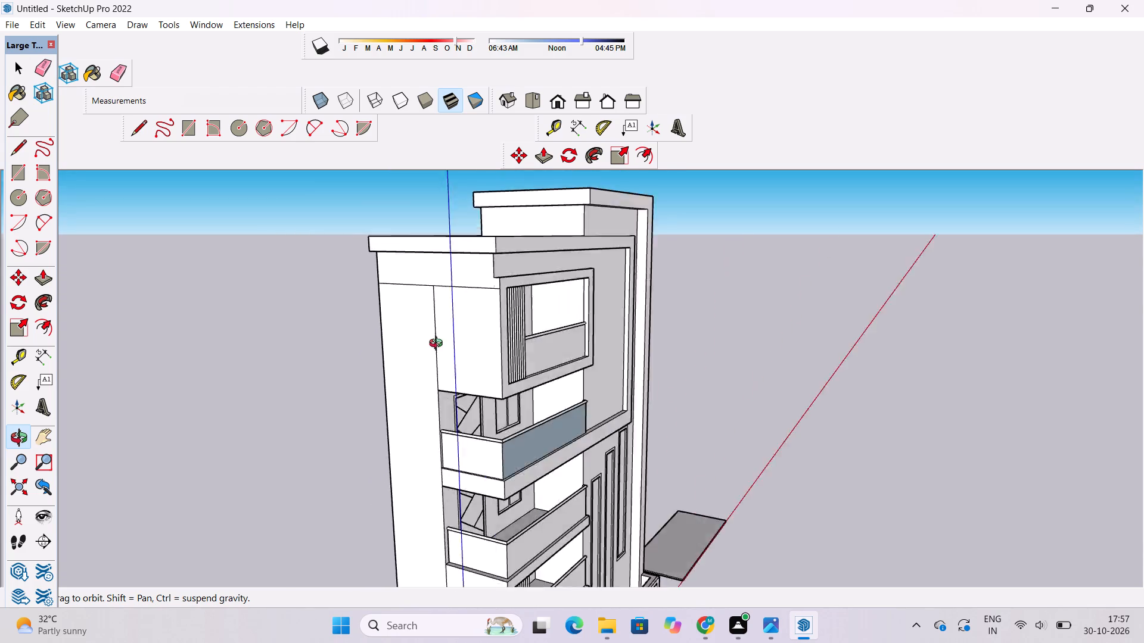
drag(439, 345, 361, 333)
scroll(481, 298, up, 17)
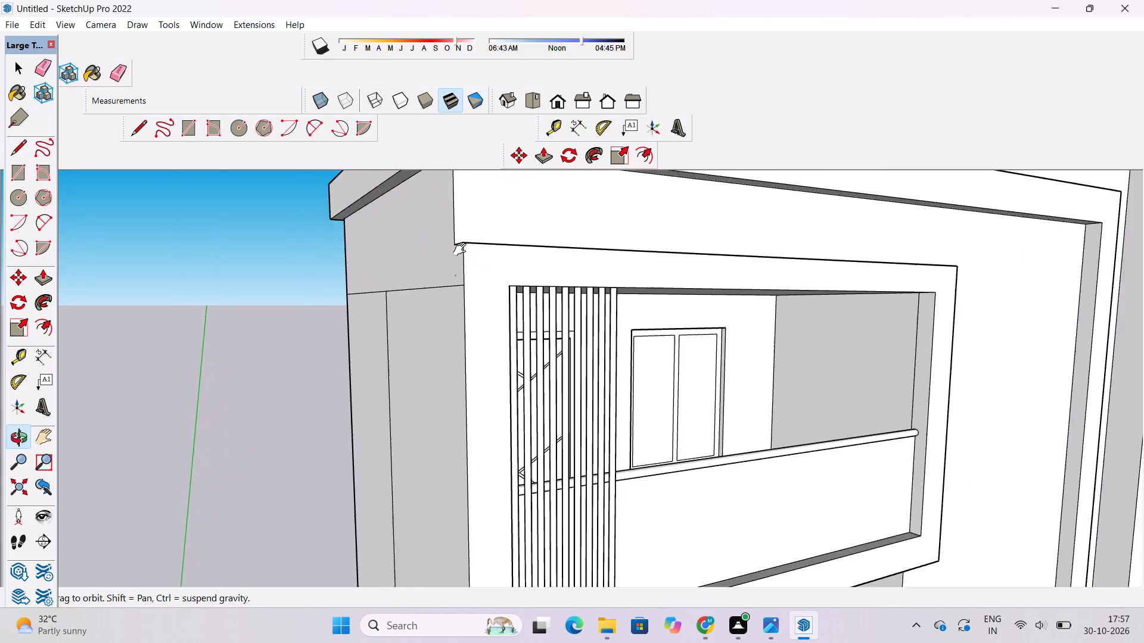
scroll(462, 249, up, 4)
key(e)
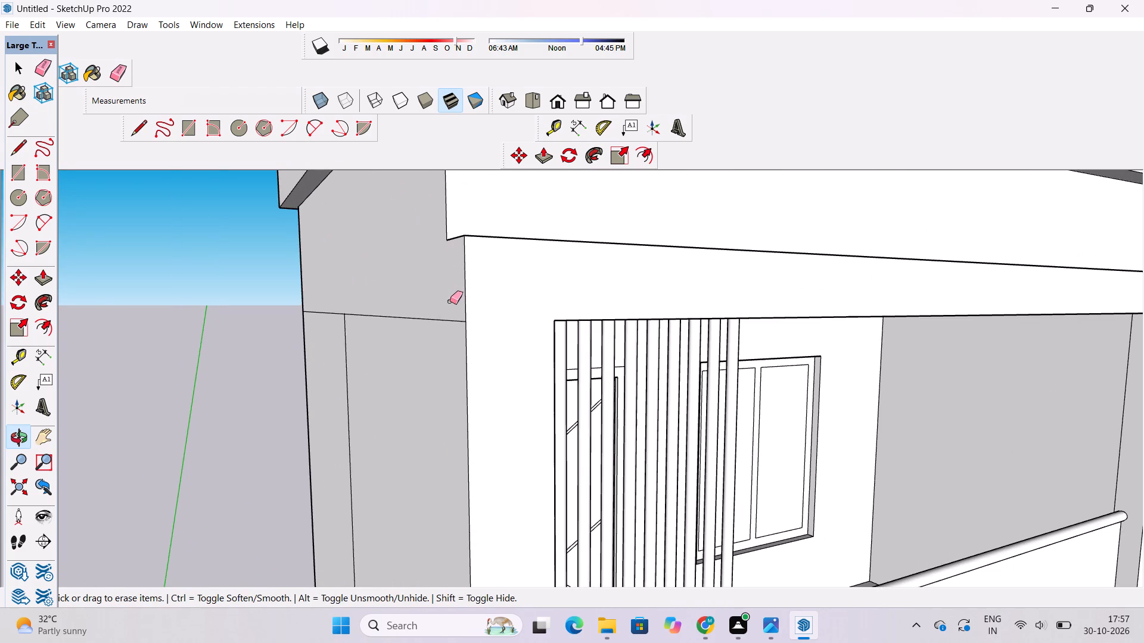
click(449, 301)
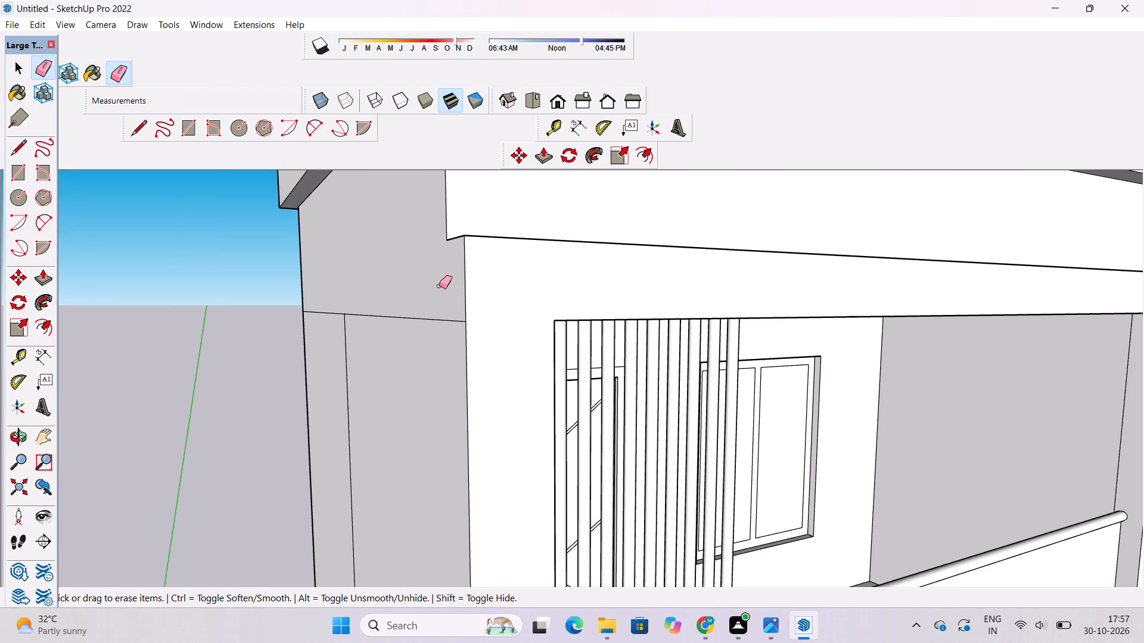
Examine the building's front from several angles, covering the framed balconies, the boundary wall and the tall vertical panels.
scroll(436, 285, down, 13)
key(o)
shift+drag(598, 408, 444, 366)
scroll(427, 313, down, 5)
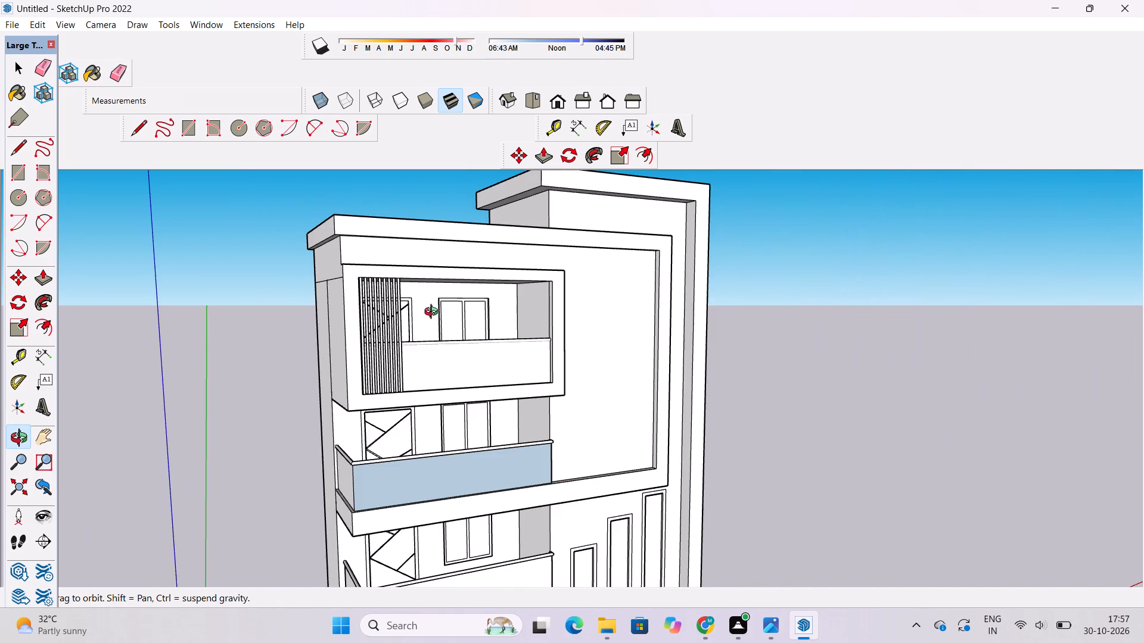
drag(436, 316, 414, 319)
shift+drag(434, 364, 434, 264)
scroll(434, 256, down, 6)
drag(499, 330, 440, 373)
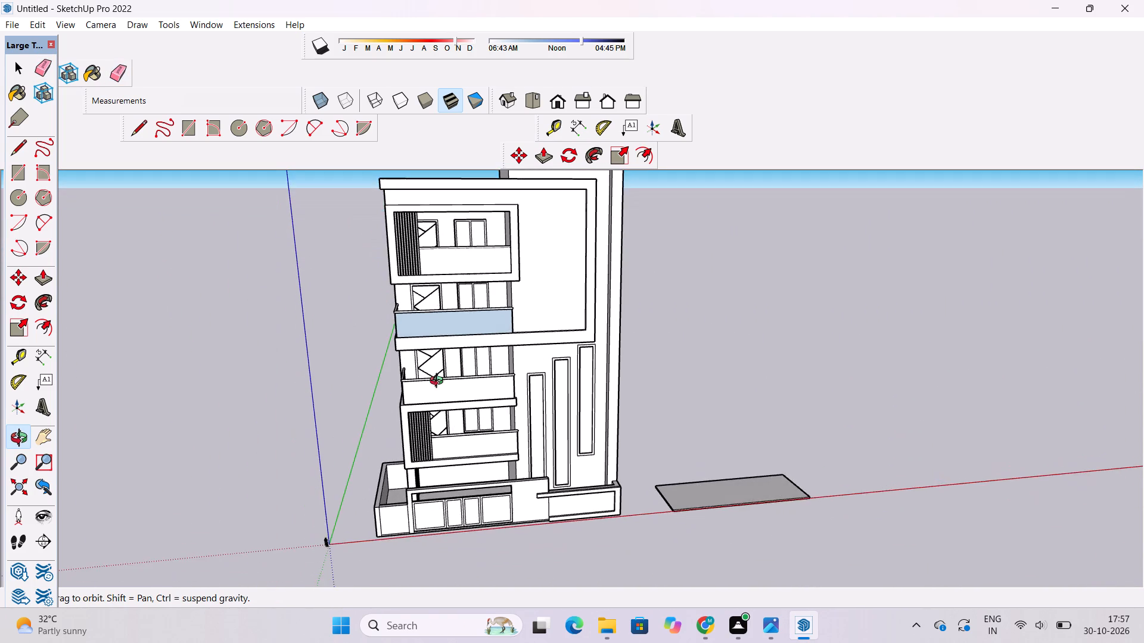
drag(450, 439, 452, 338)
shift+scroll(454, 445, up, 5)
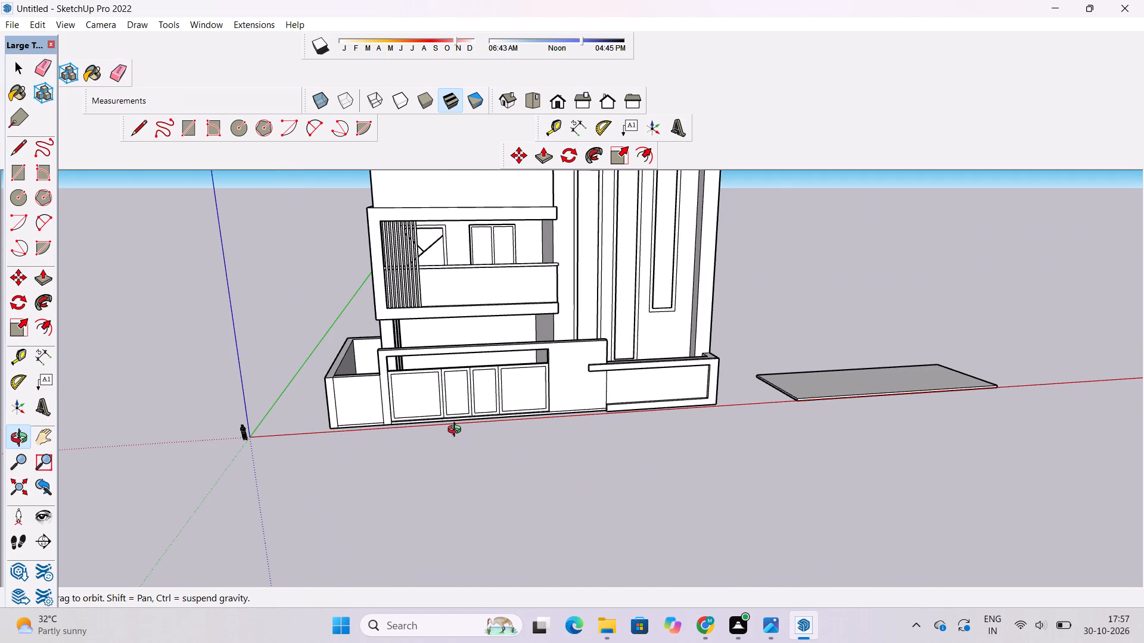
scroll(457, 431, up, 3)
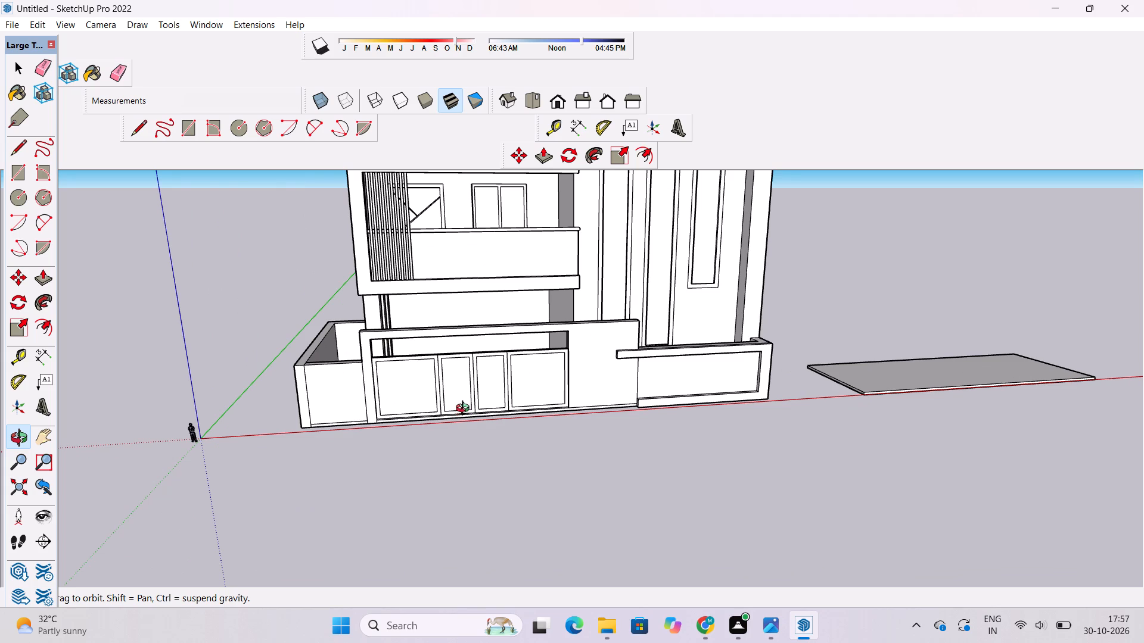
scroll(467, 409, up, 2)
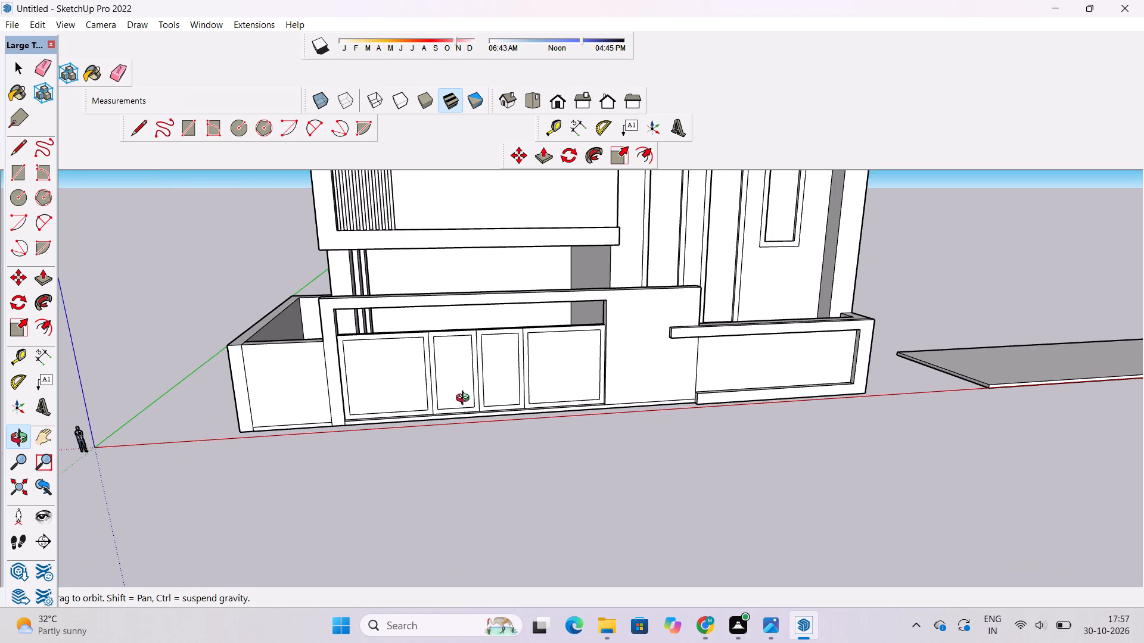
scroll(451, 389, up, 4)
shift+scroll(462, 377, up, 3)
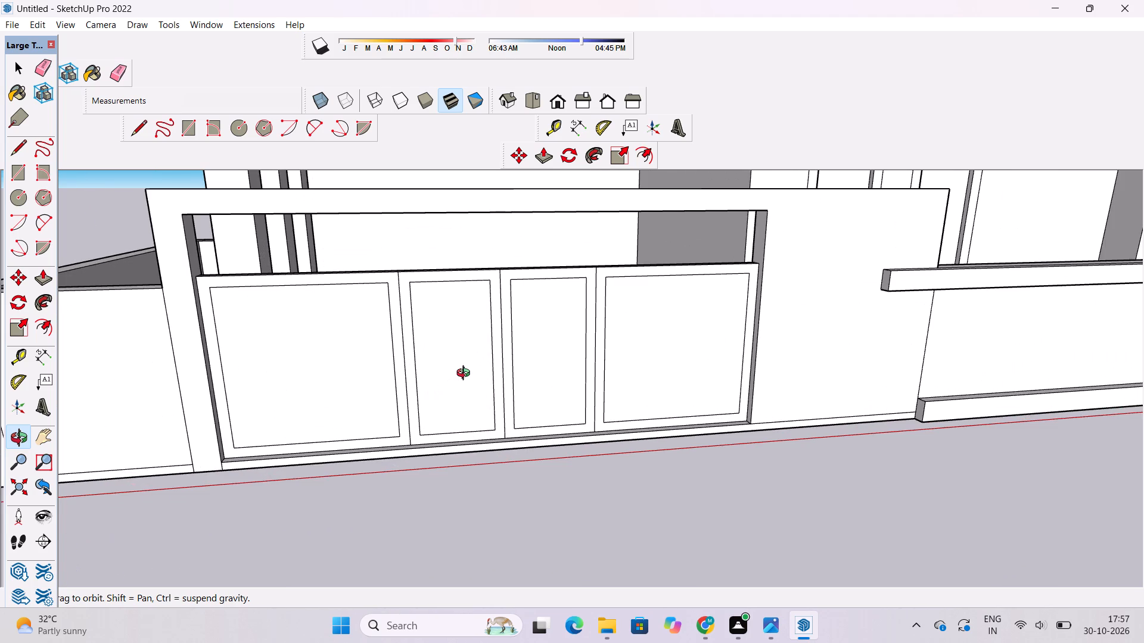
drag(466, 374, 412, 369)
scroll(434, 390, down, 6)
shift+drag(516, 359, 500, 436)
shift+drag(499, 429, 495, 356)
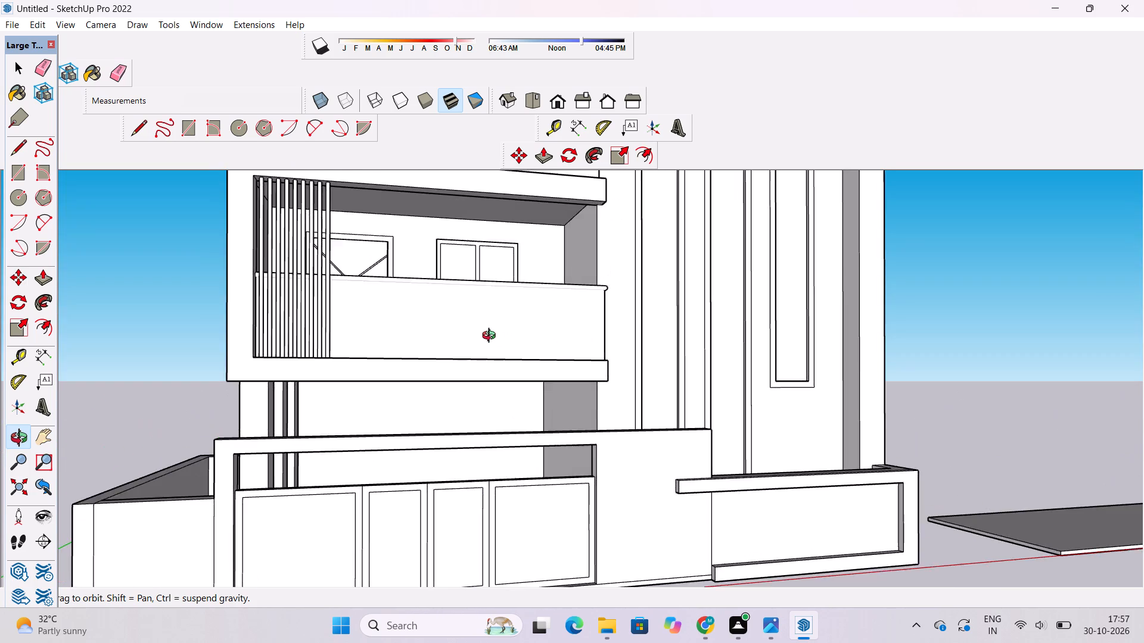
scroll(492, 337, down, 6)
shift+drag(485, 345, 457, 386)
drag(587, 335, 552, 367)
scroll(515, 291, up, 6)
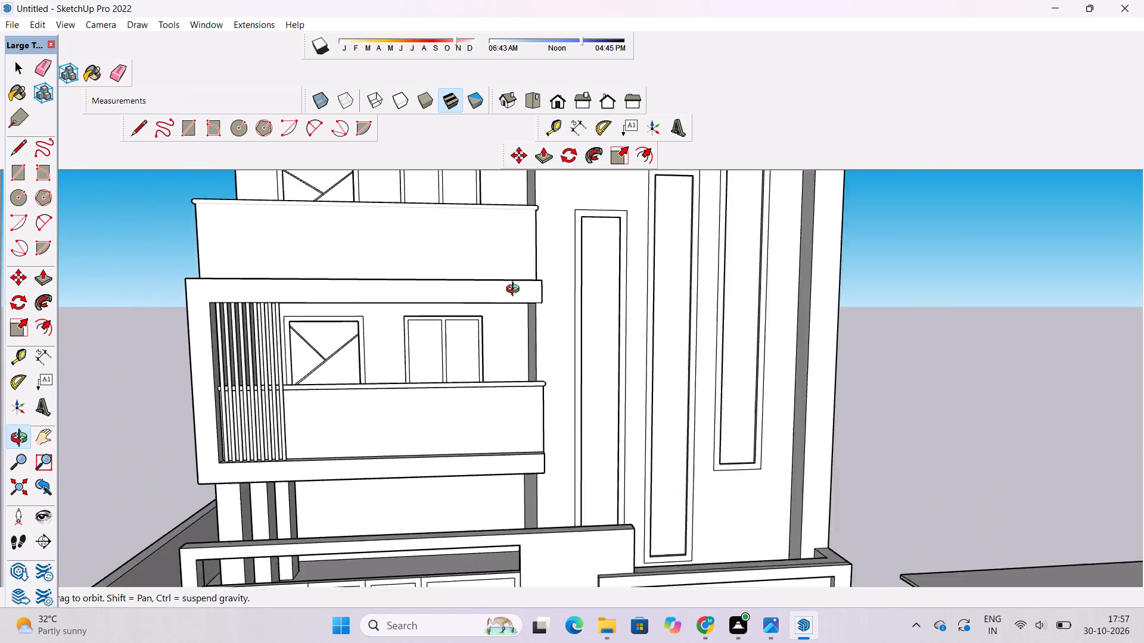
scroll(515, 291, up, 2)
shift+drag(503, 355, 518, 319)
drag(519, 317, 241, 389)
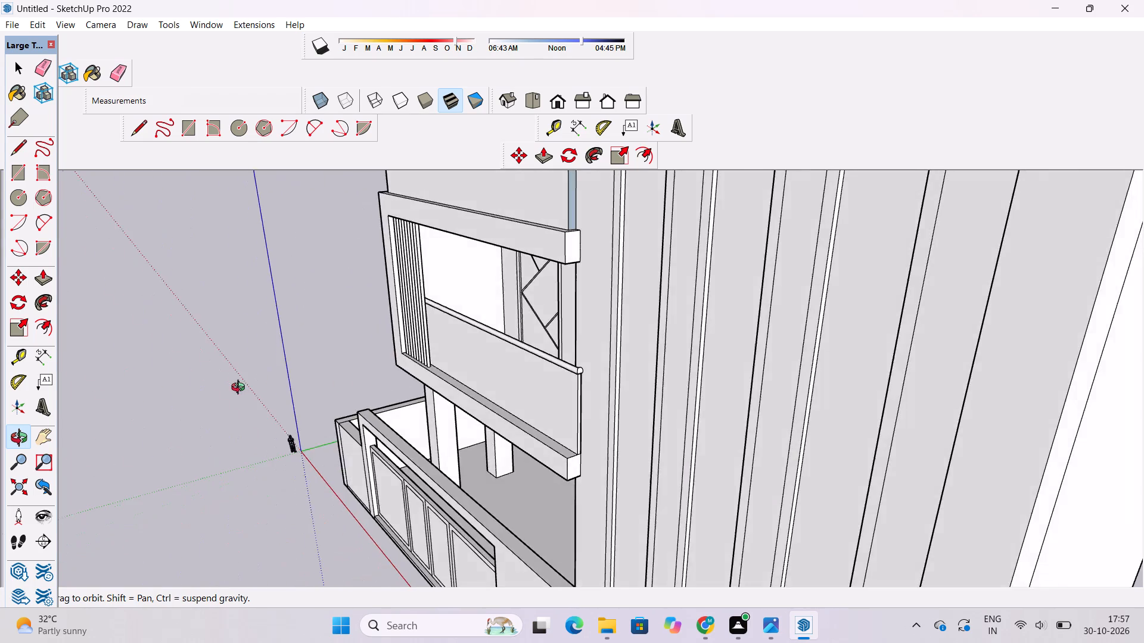
drag(241, 389, 599, 347)
scroll(617, 338, down, 6)
shift+drag(636, 341, 593, 360)
drag(611, 357, 571, 362)
scroll(556, 295, down, 7)
shift+drag(596, 296, 539, 330)
drag(538, 334, 496, 332)
scroll(502, 319, down, 5)
shift+drag(509, 316, 464, 349)
shift+drag(463, 350, 449, 352)
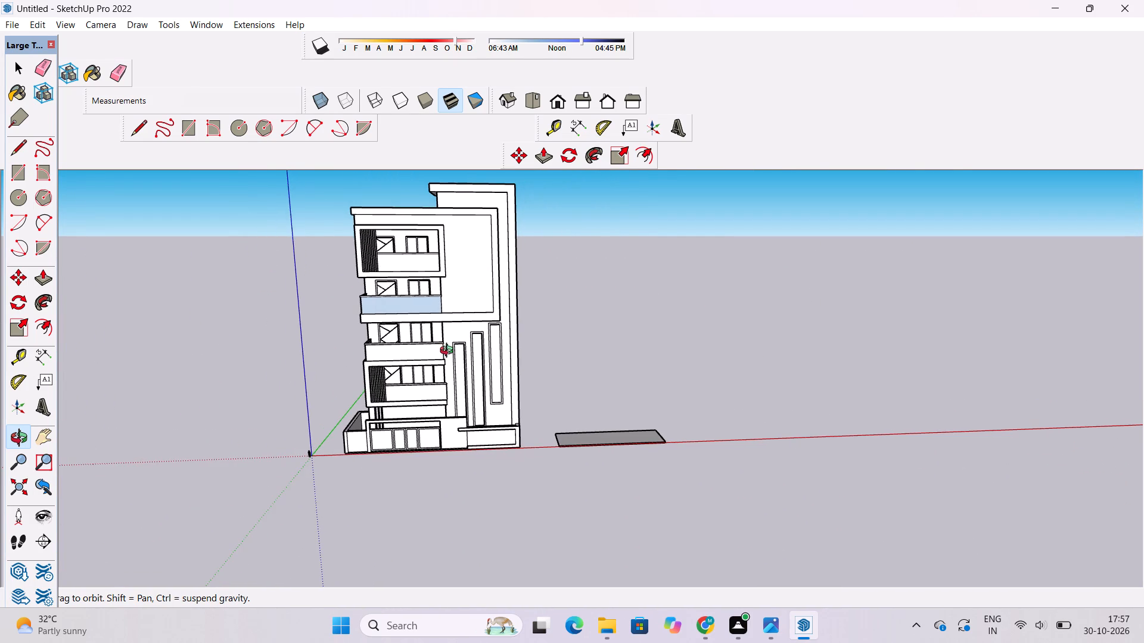
Delete the loose flat slab lying on the ground beside the building.
key(space)
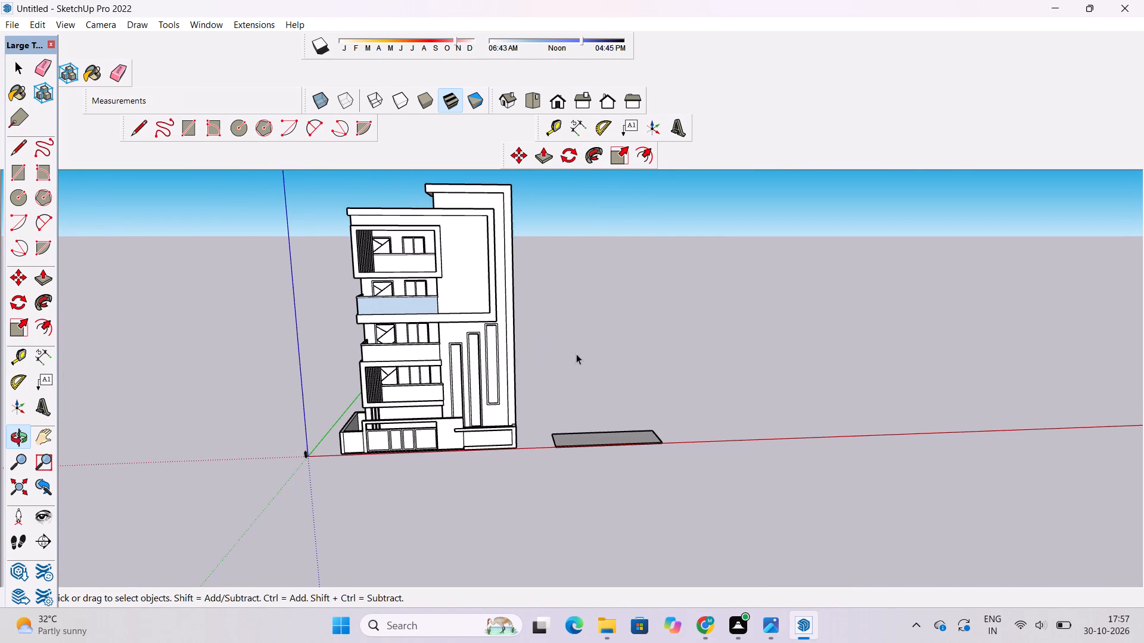
click(600, 439)
key(Delete)
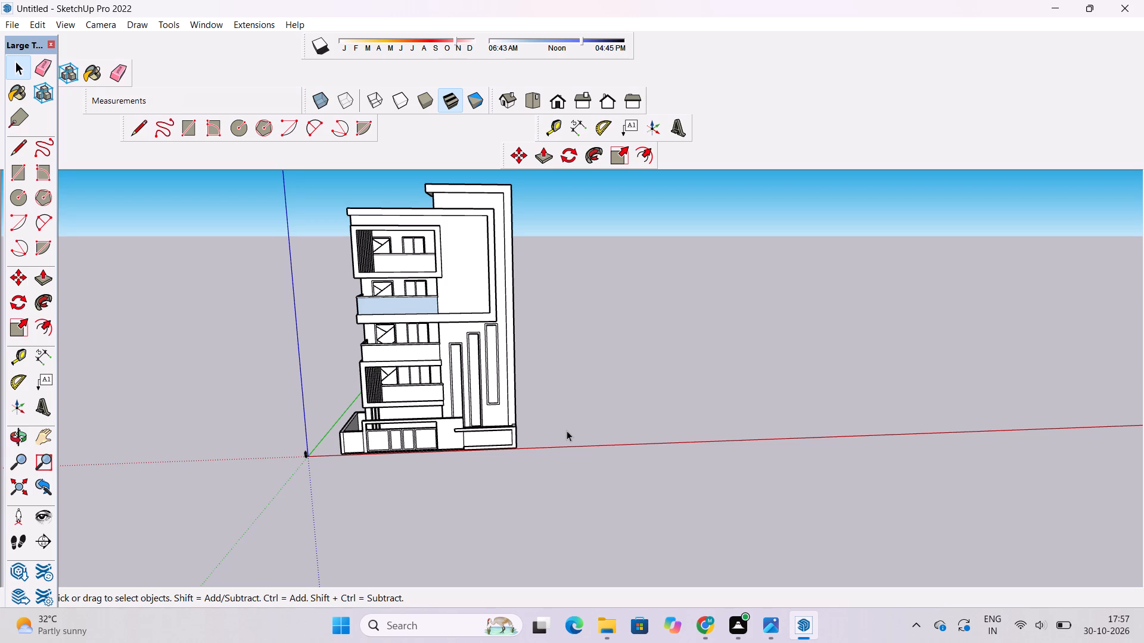
Paint the front wall around the three tall vertical panels with 0119_RosyBrown from the Colors-Named collection.
key(b)
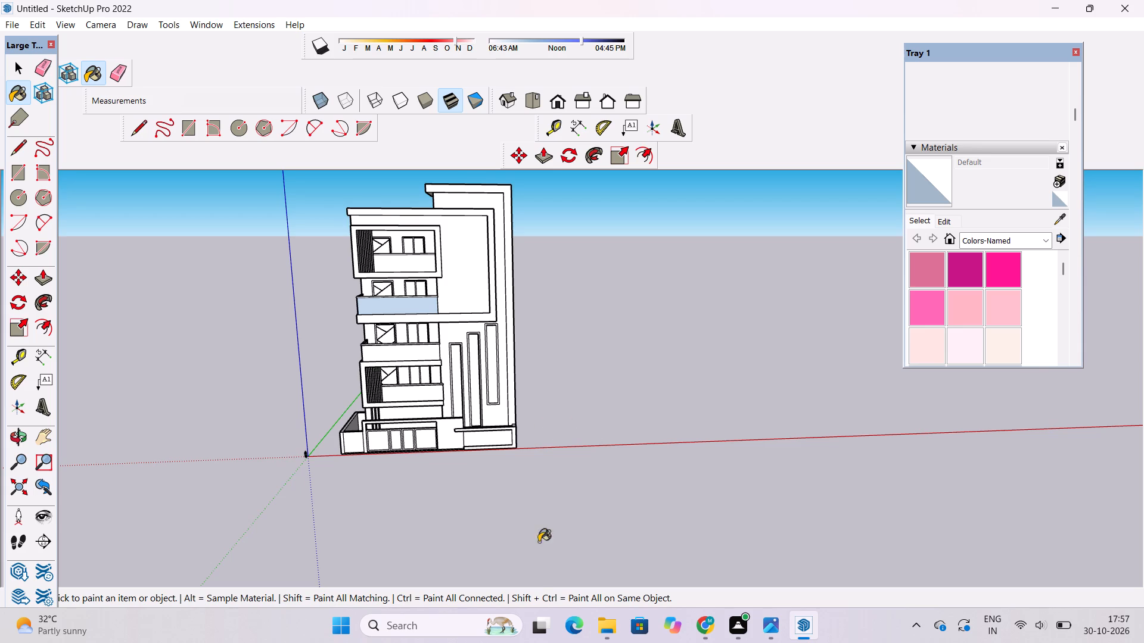
key(space)
key(o)
scroll(572, 324, down, 2)
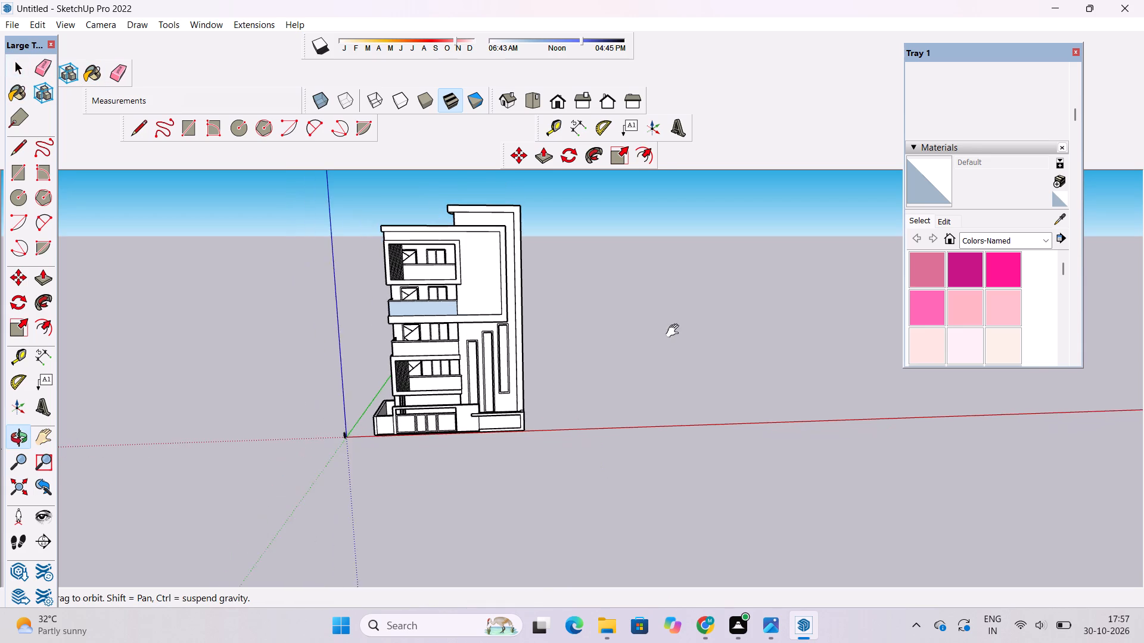
shift+drag(668, 330, 572, 334)
scroll(415, 242, up, 3)
shift+drag(416, 238, 422, 273)
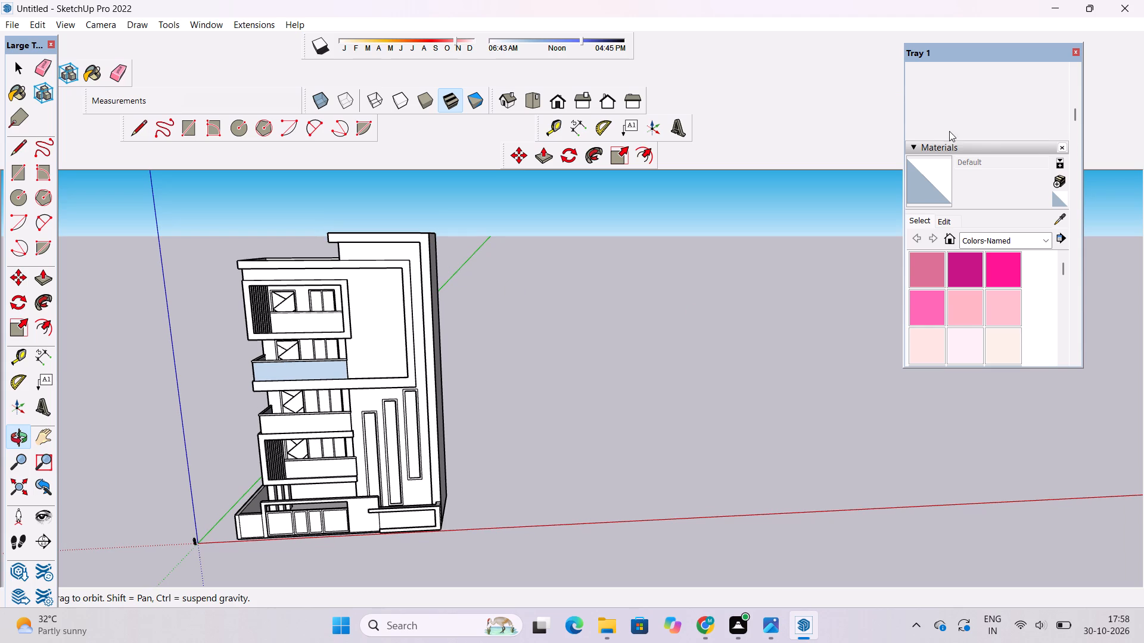
scroll(949, 131, down, 11)
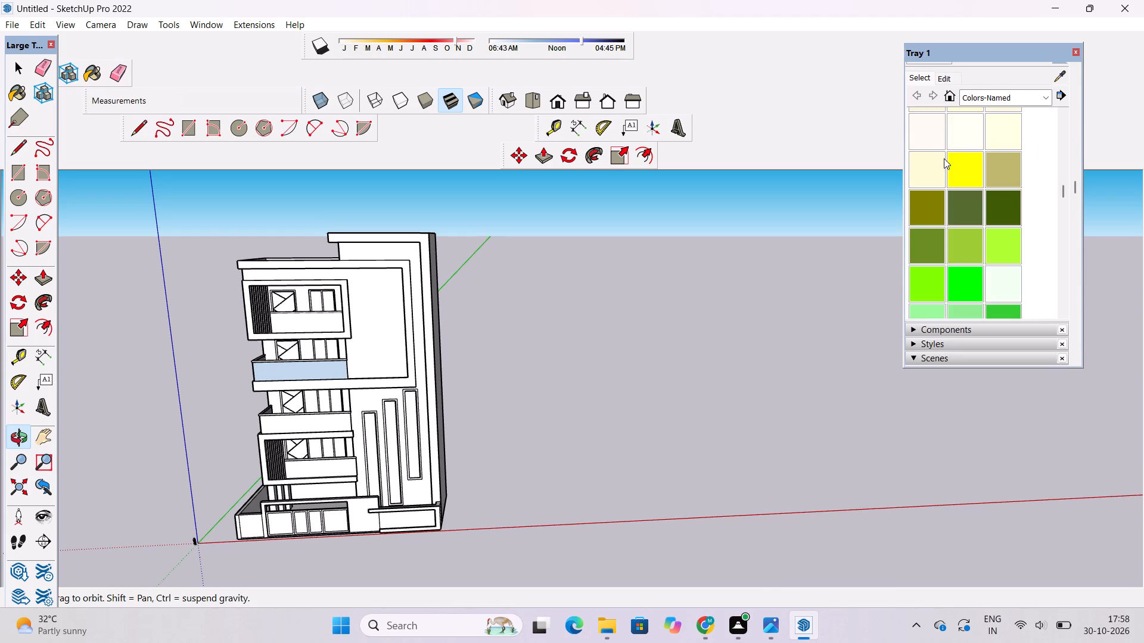
scroll(944, 158, down, 6)
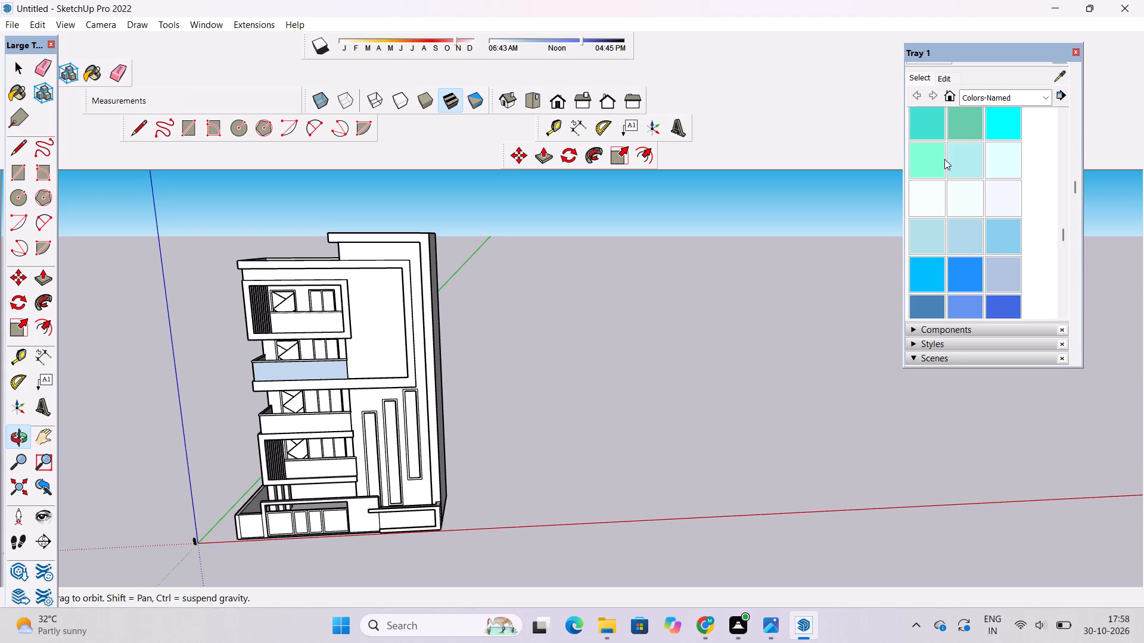
scroll(948, 168, down, 9)
scroll(949, 169, up, 3)
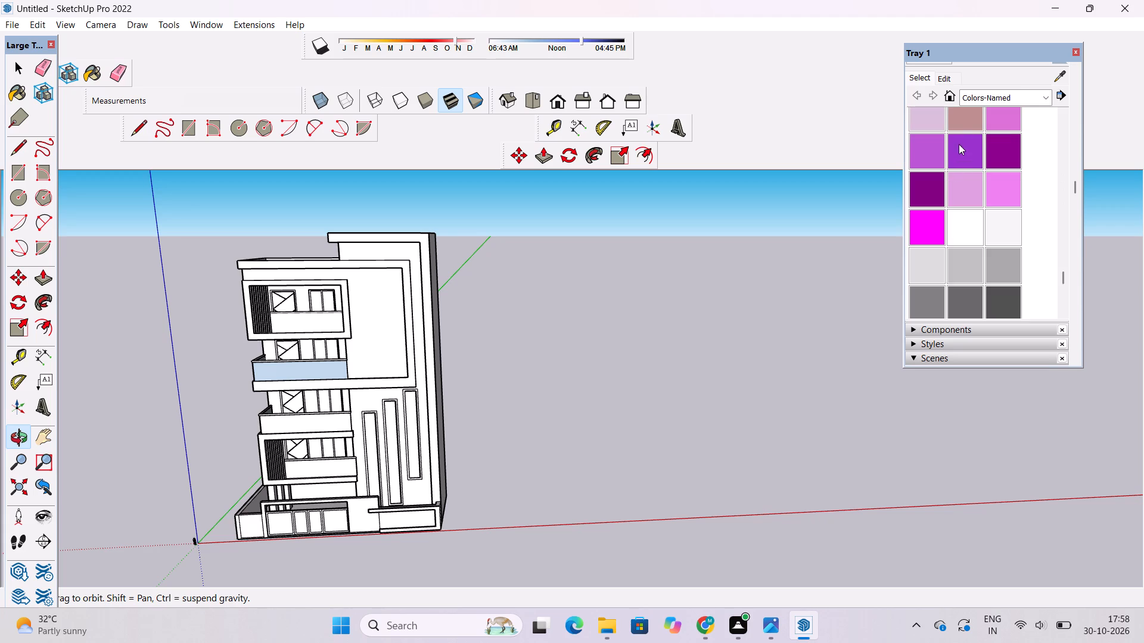
scroll(966, 126, up, 1)
click(974, 182)
scroll(1069, 212, down, 5)
scroll(922, 239, down, 4)
scroll(959, 226, up, 7)
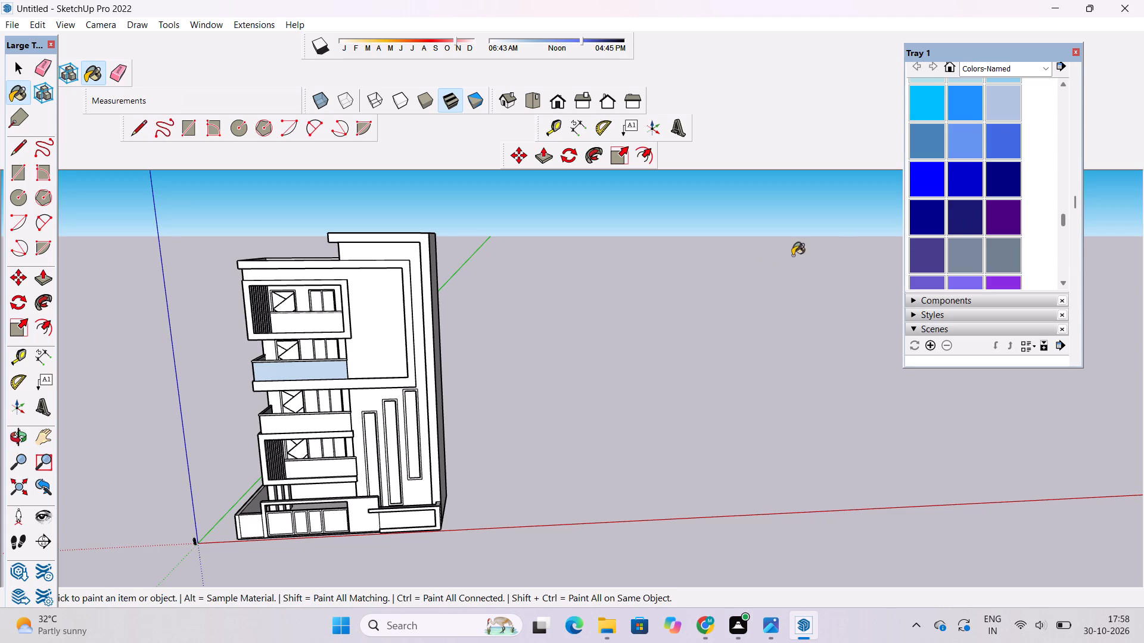
scroll(952, 231, up, 9)
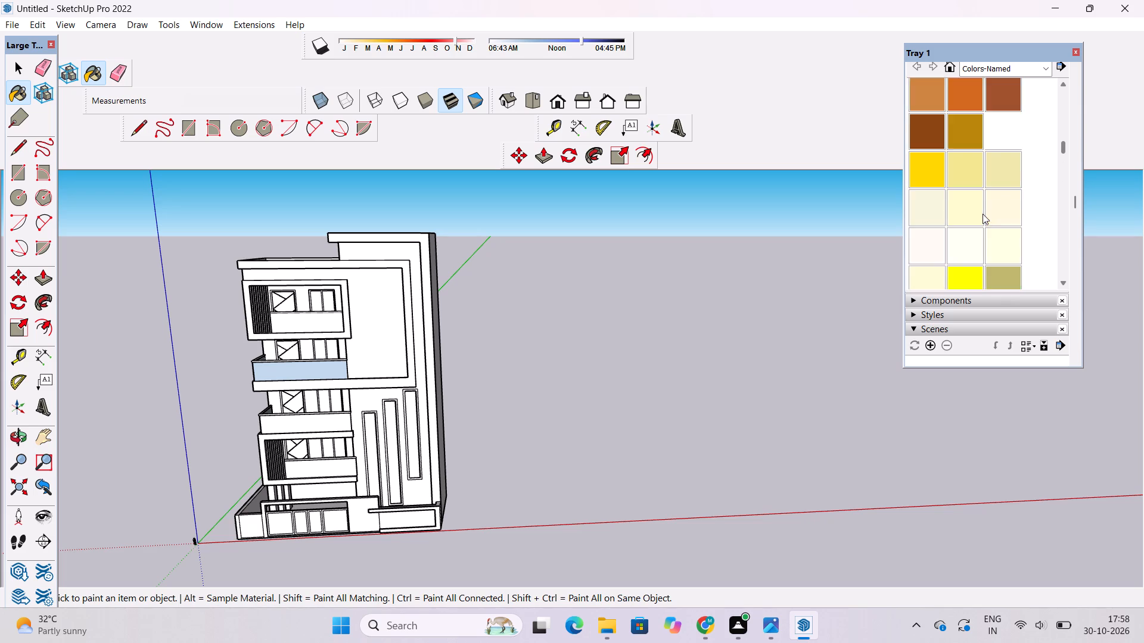
scroll(983, 214, up, 12)
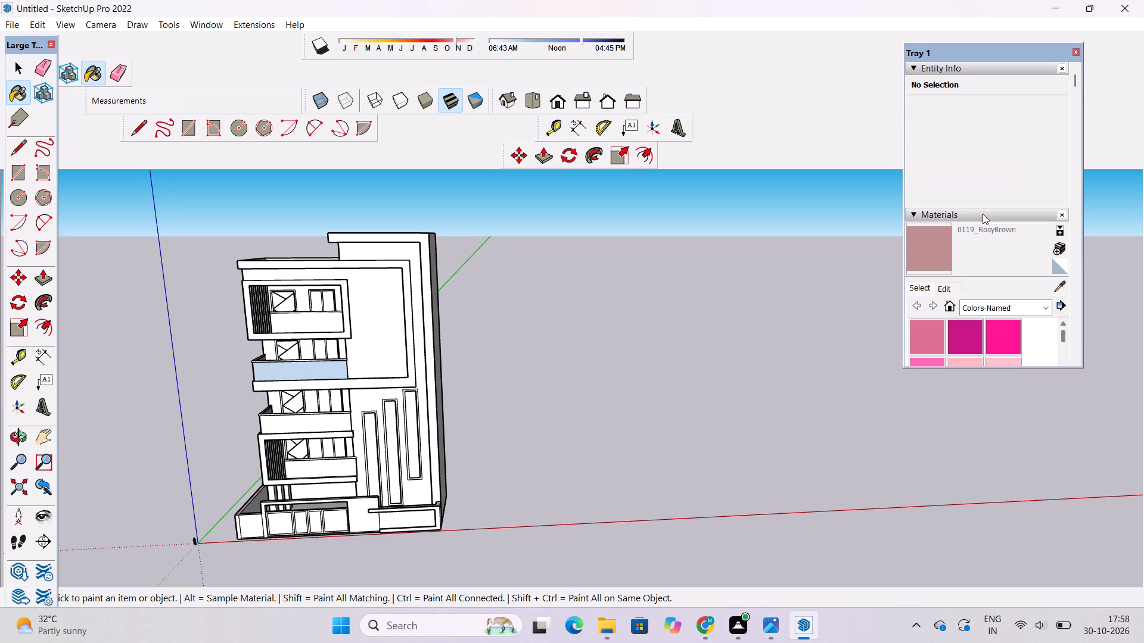
scroll(842, 295, down, 6)
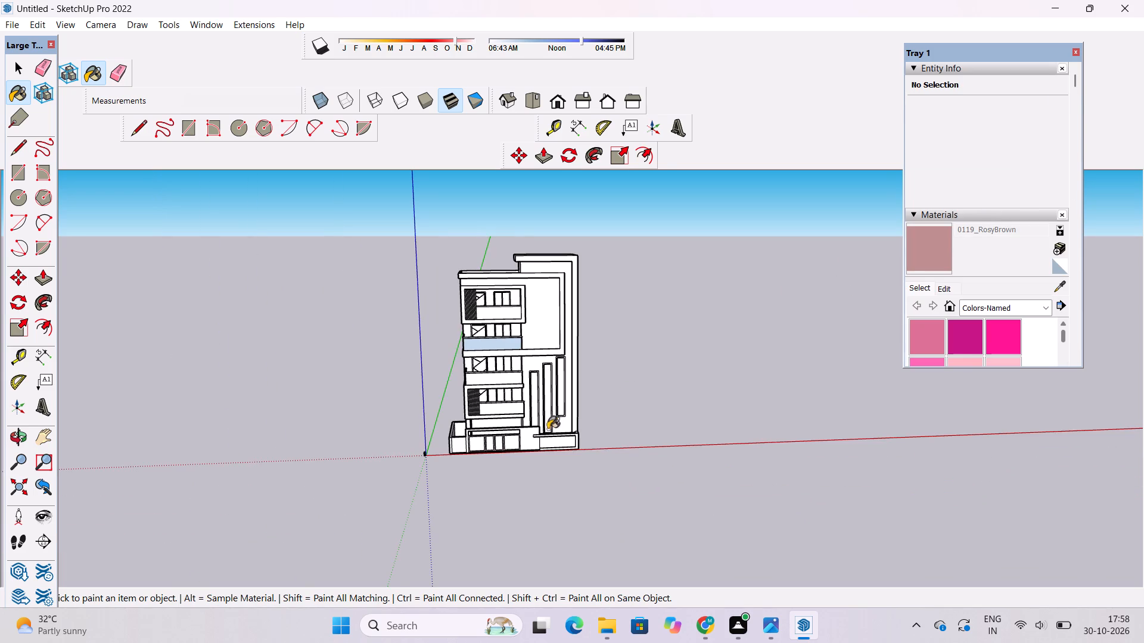
scroll(516, 444, up, 9)
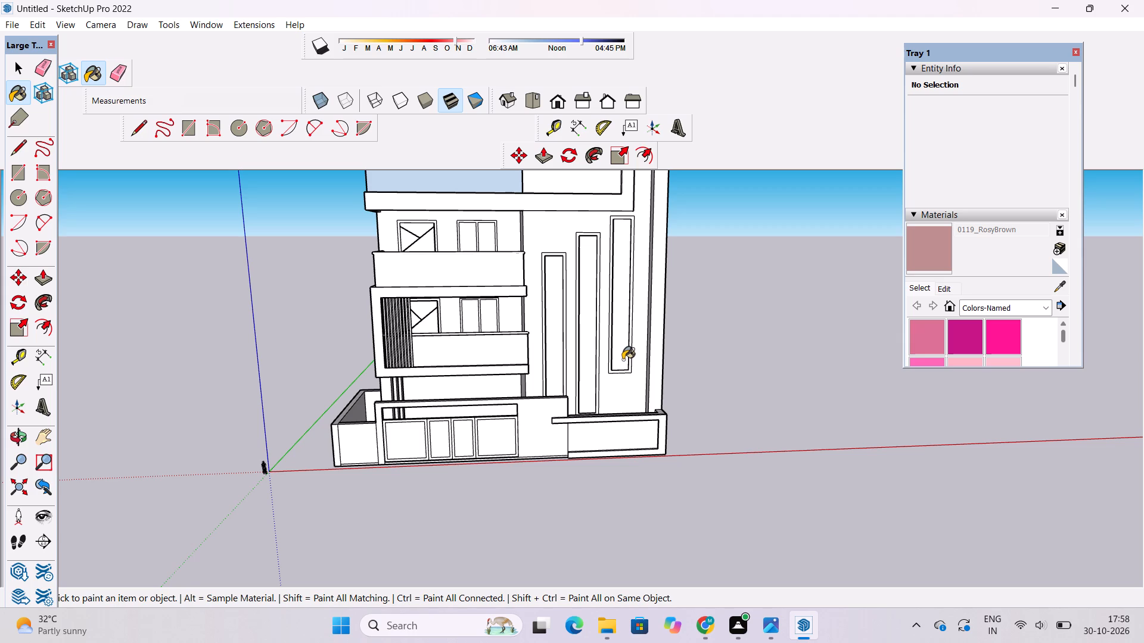
scroll(631, 354, down, 5)
scroll(637, 336, up, 11)
click(641, 314)
Darken the 0119_RosyBrown material to a deep brownish rose using the Color Wheel picker's brightness.
scroll(539, 333, down, 9)
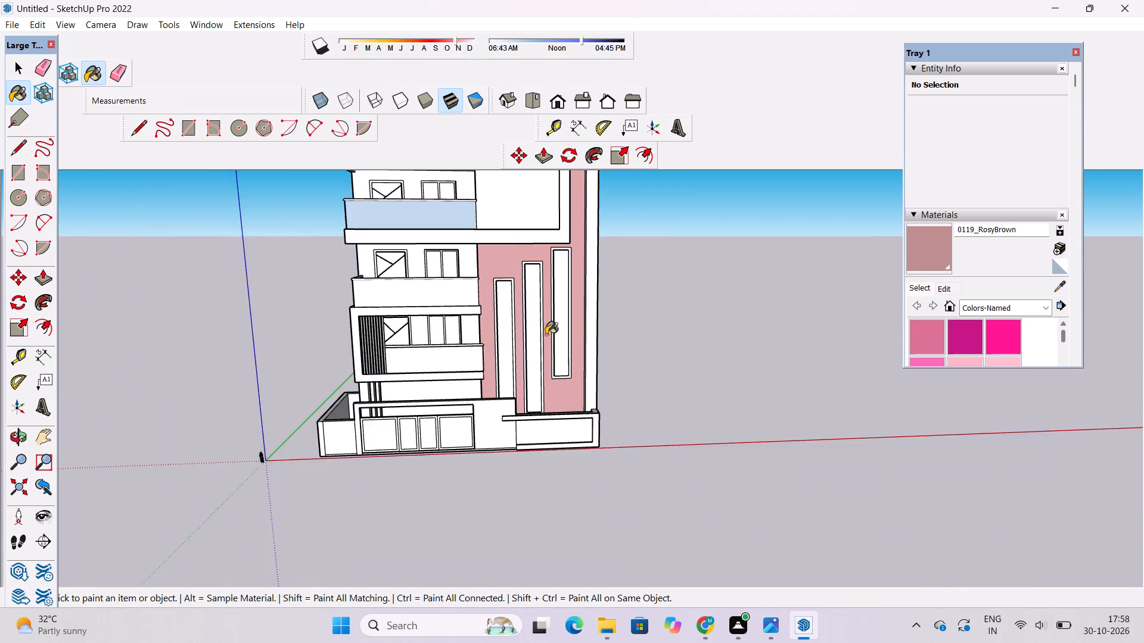
scroll(546, 335, down, 7)
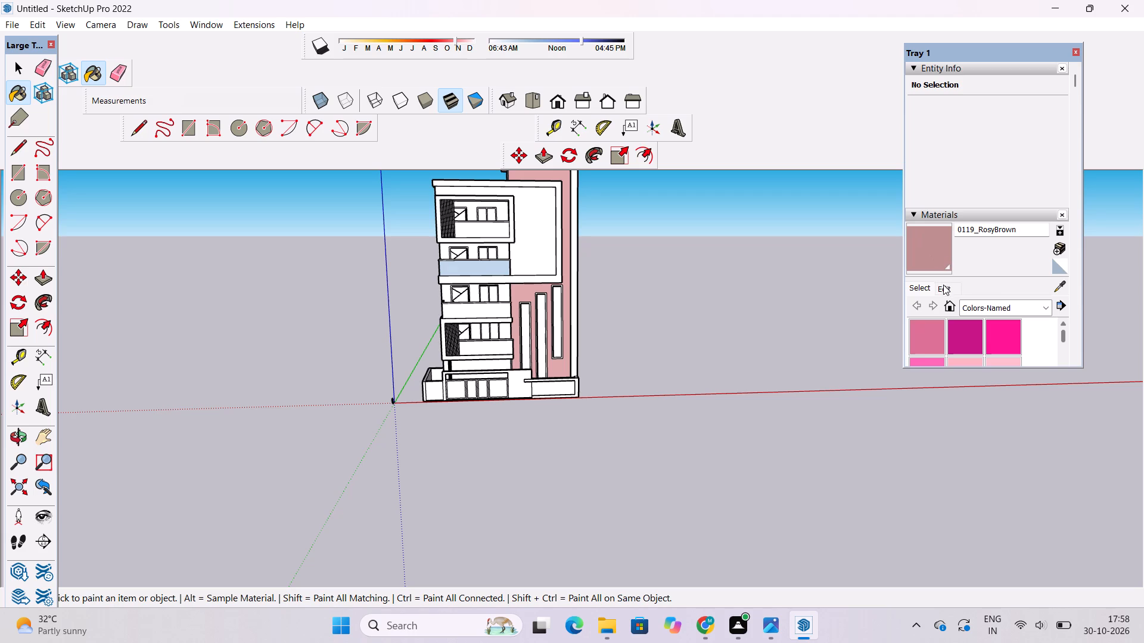
scroll(916, 168, down, 1)
click(943, 216)
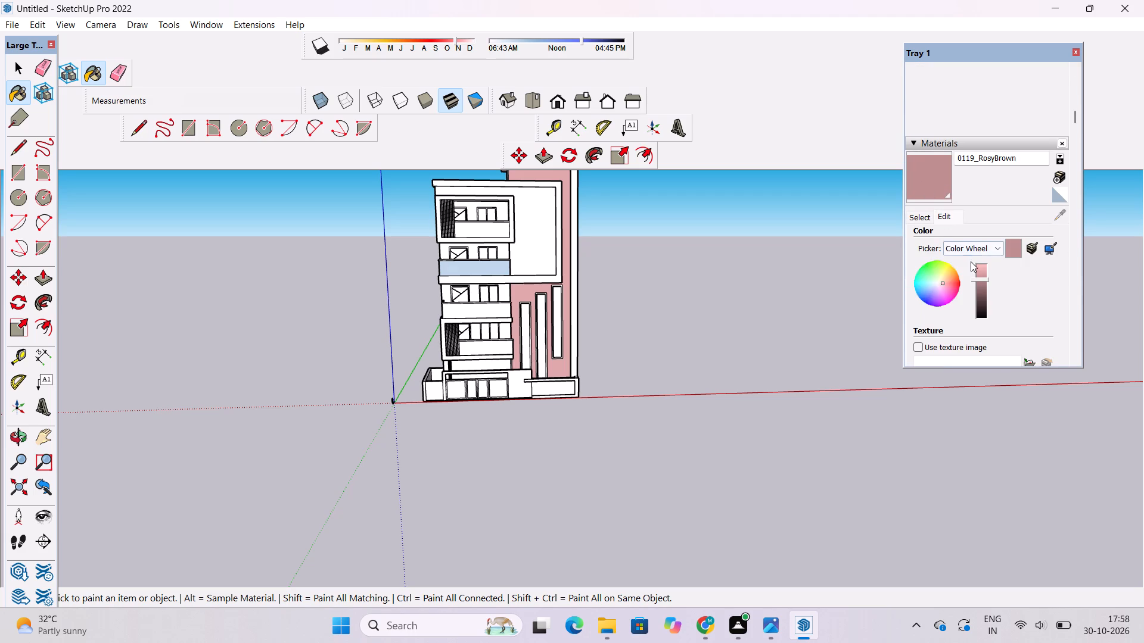
click(979, 285)
click(982, 287)
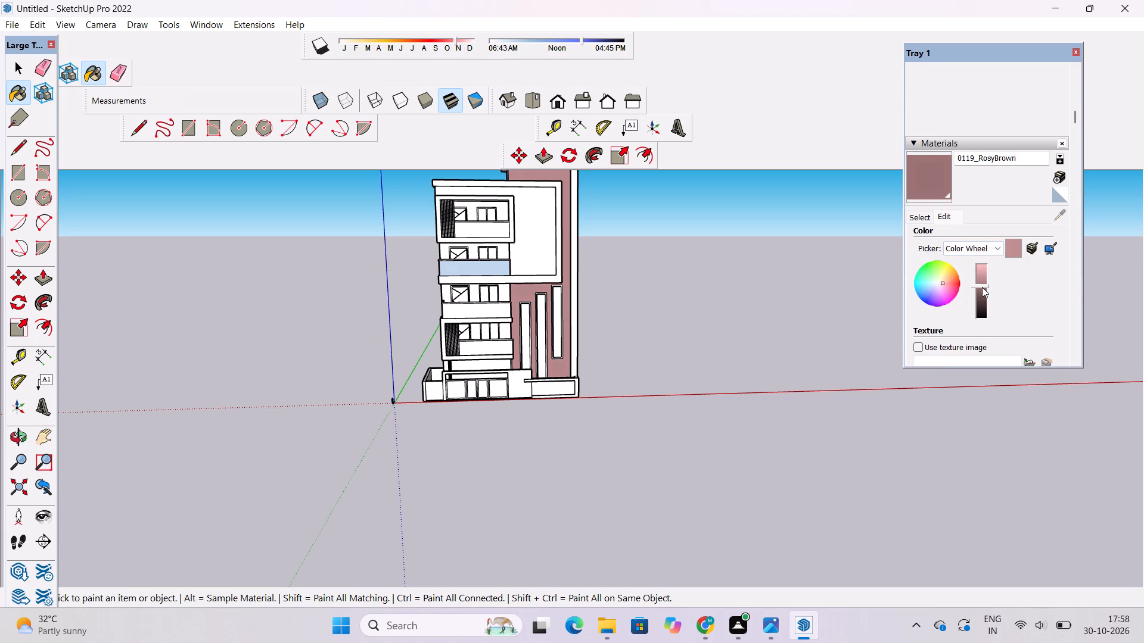
click(984, 291)
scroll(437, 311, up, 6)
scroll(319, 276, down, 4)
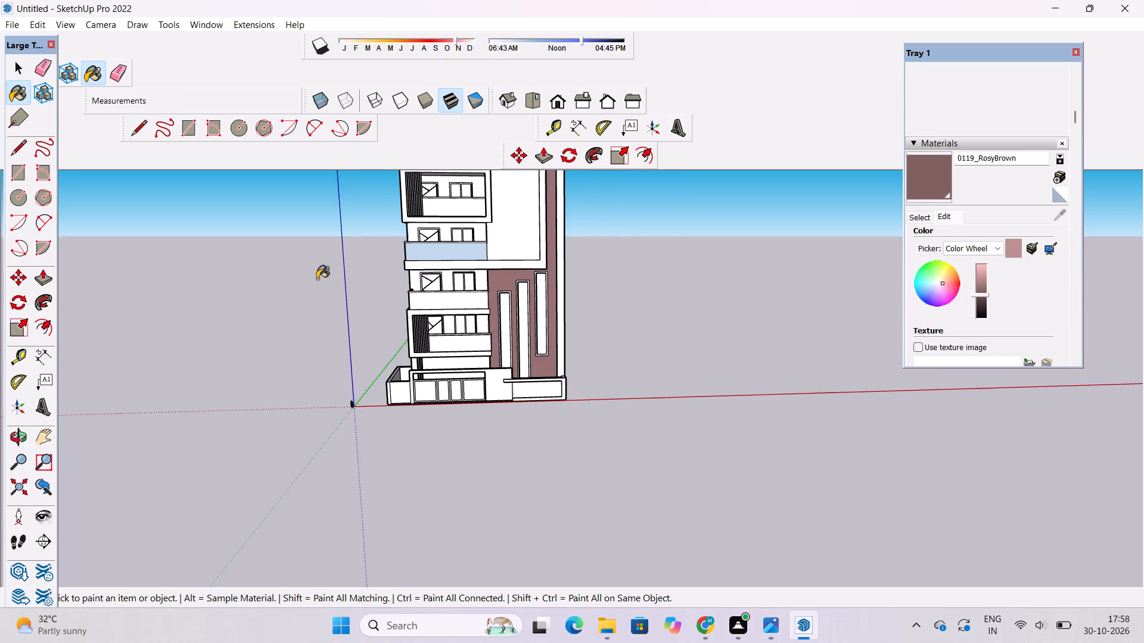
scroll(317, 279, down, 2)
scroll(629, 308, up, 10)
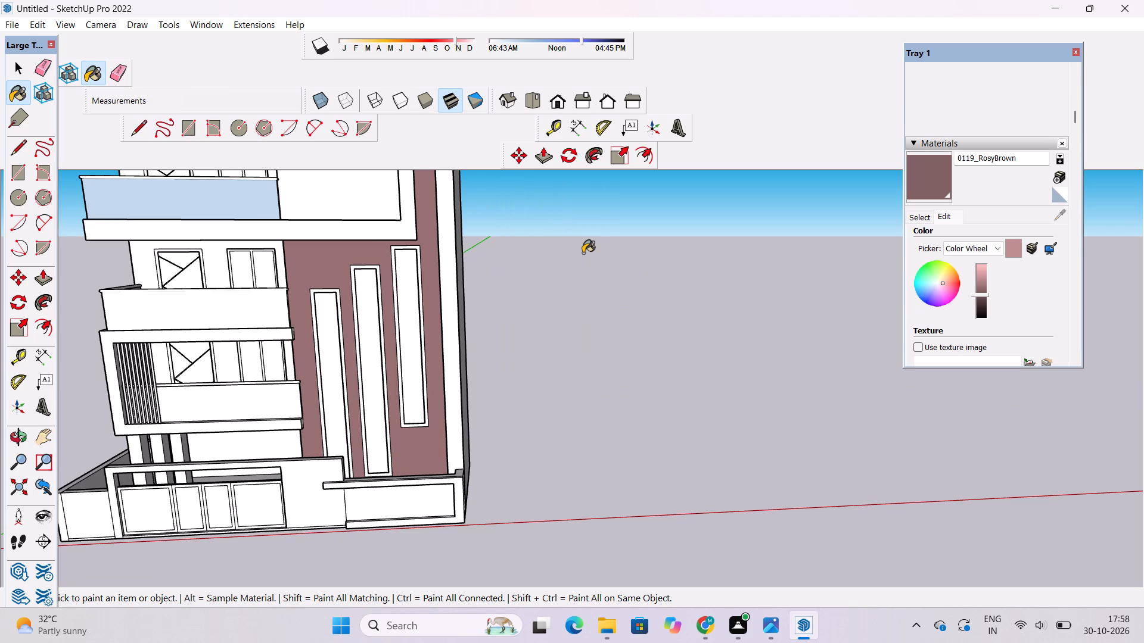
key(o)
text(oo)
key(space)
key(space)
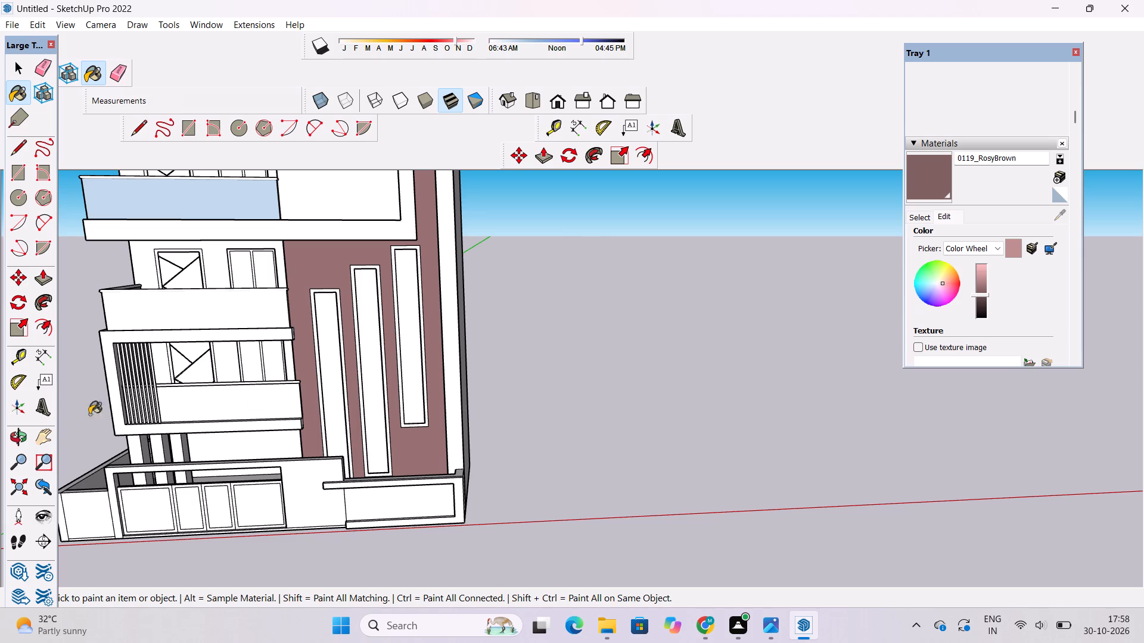
Examine the building's front from several angles, covering the painted wall, the framed balconies and the boundary wall.
click(24, 441)
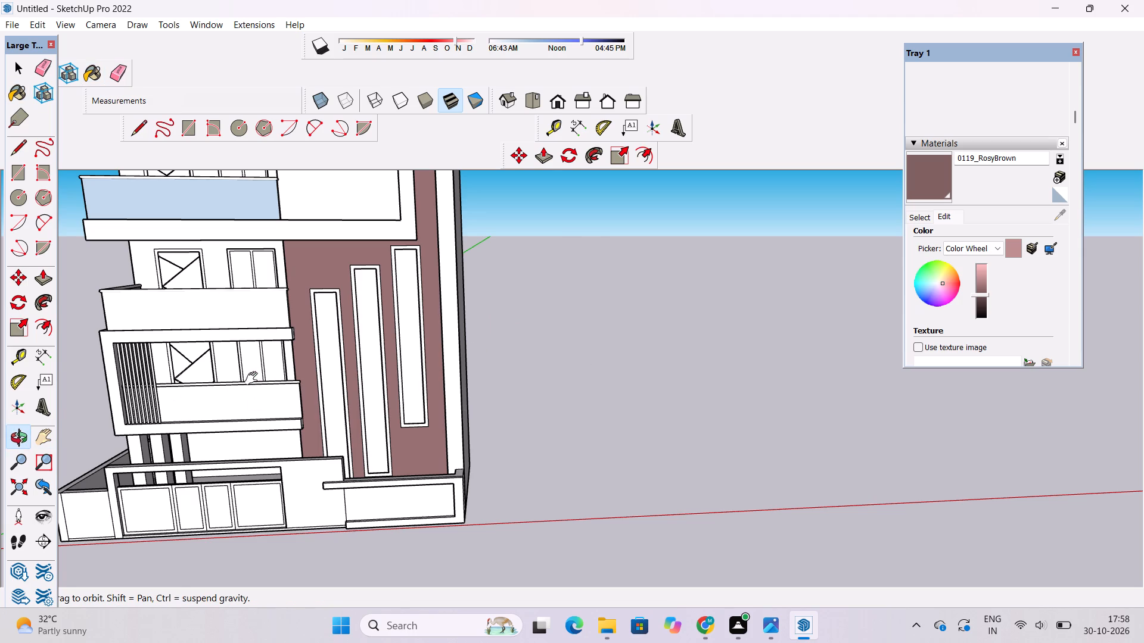
shift+drag(254, 379, 377, 399)
scroll(395, 393, down, 4)
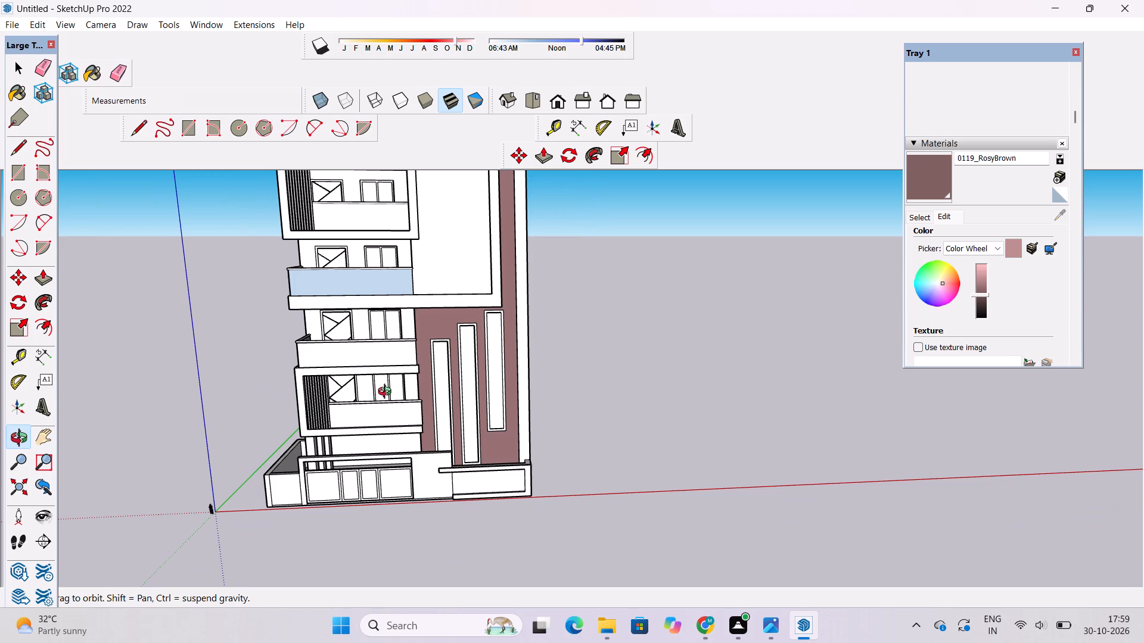
scroll(454, 375, down, 10)
scroll(470, 352, up, 4)
shift+drag(482, 348, 478, 378)
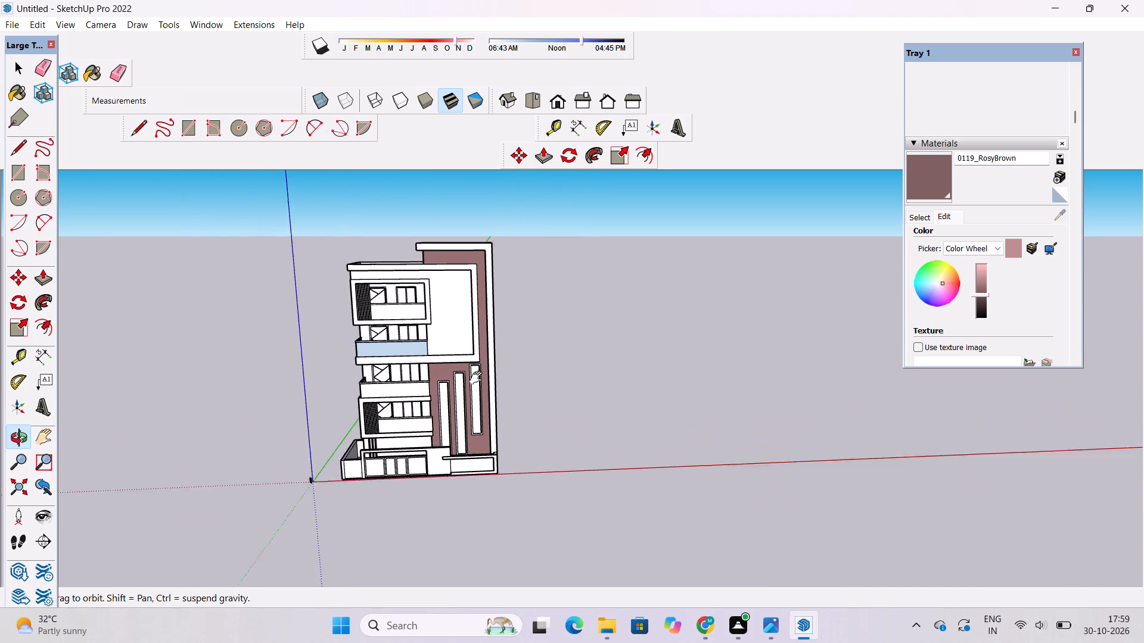
shift+drag(478, 378, 478, 386)
shift+scroll(490, 343, up, 12)
shift+drag(477, 333, 748, 253)
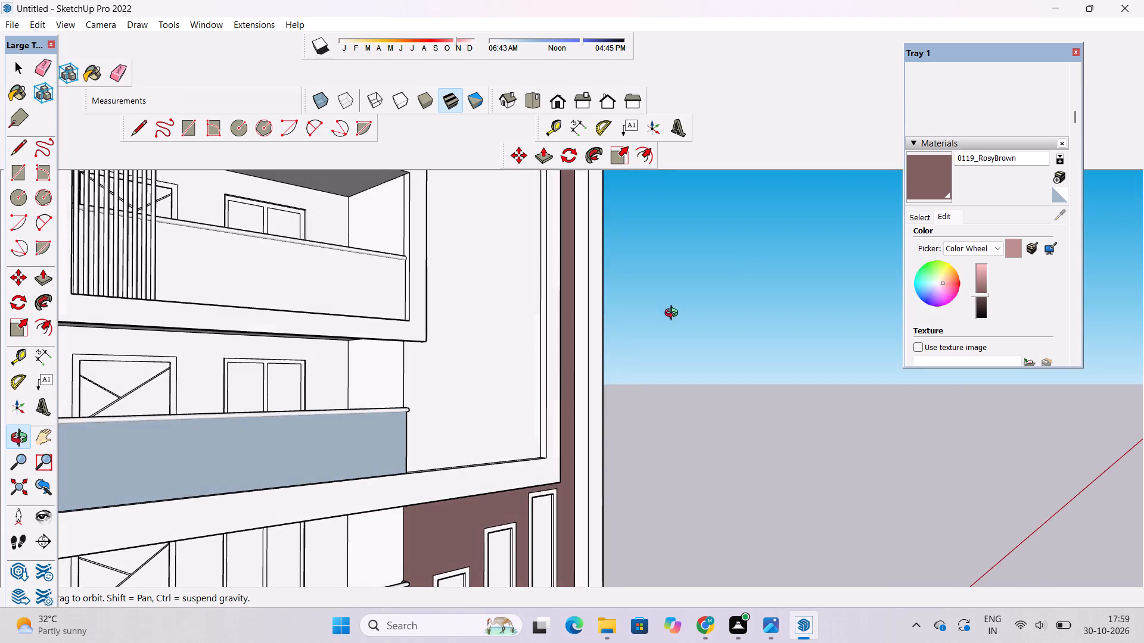
shift+drag(436, 459, 446, 244)
shift+scroll(447, 239, down, 6)
click(456, 340)
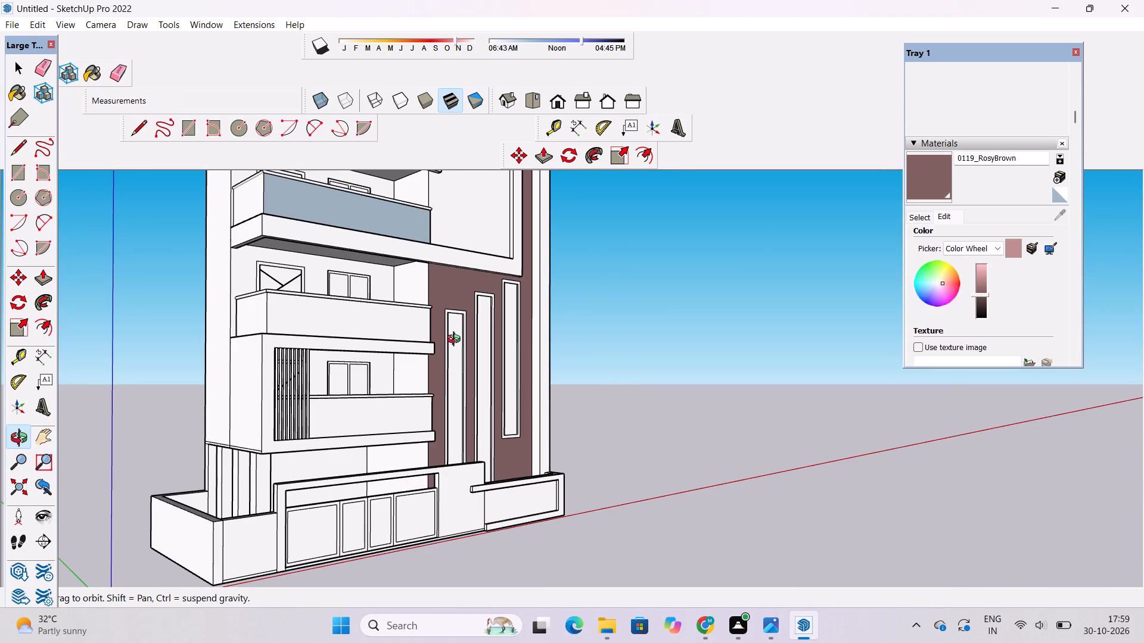
scroll(455, 340, down, 6)
drag(502, 354, 347, 413)
scroll(436, 376, up, 10)
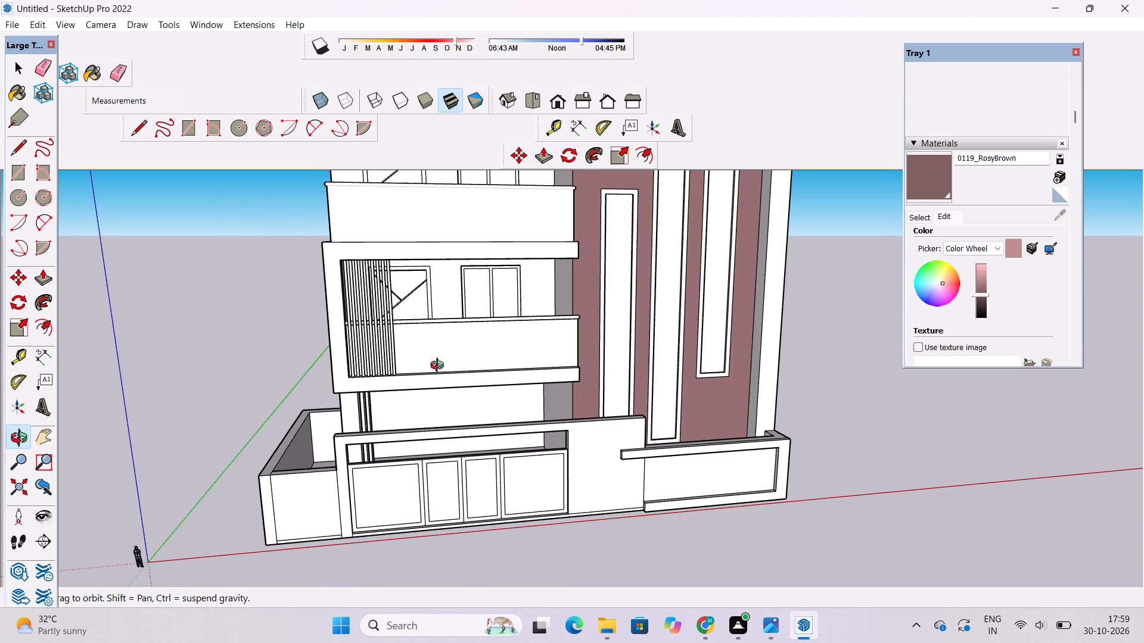
shift+drag(409, 354, 372, 417)
scroll(376, 404, up, 4)
drag(421, 392, 368, 403)
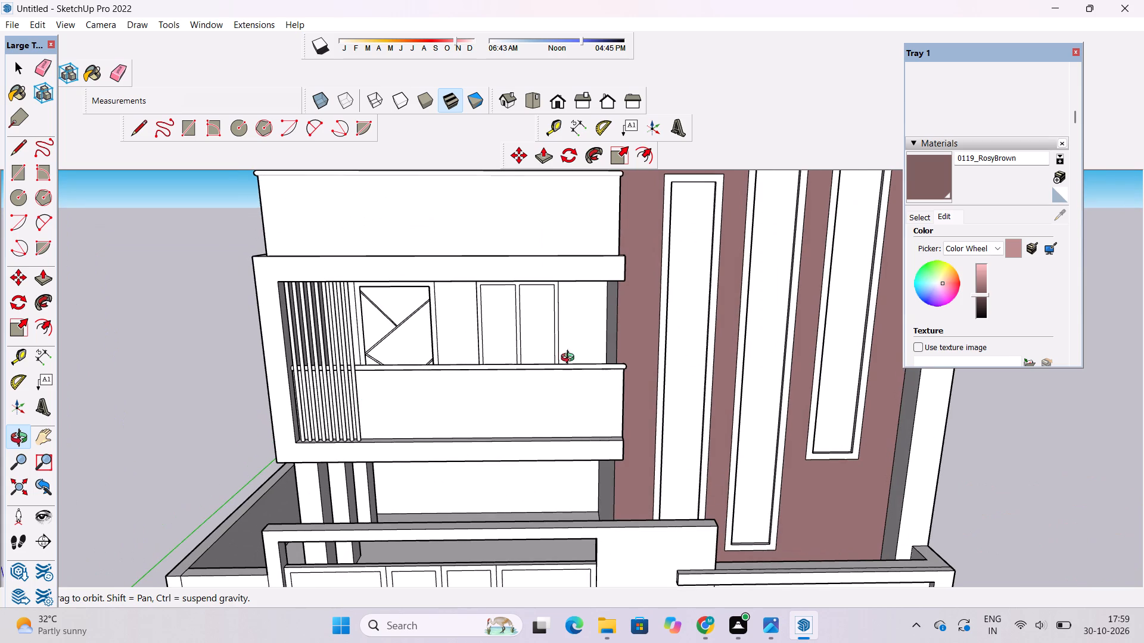
Paint the nine vertical bars of the lower framed balcony with the darkened 0119_RosyBrown material, leaving the parapet behind them white.
click(910, 193)
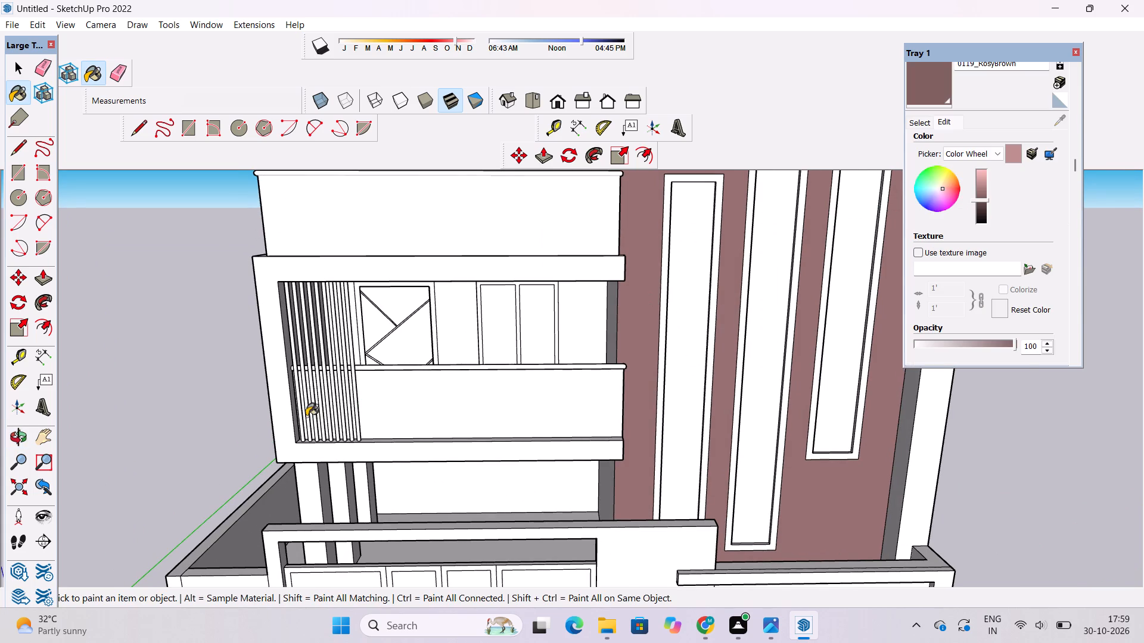
scroll(304, 417, up, 14)
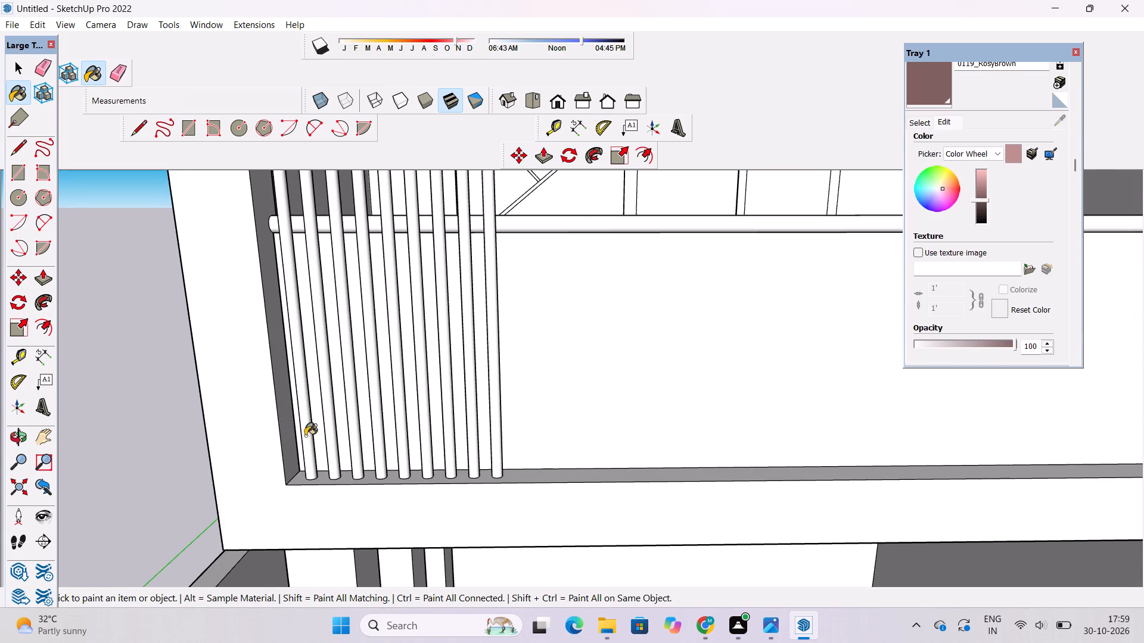
click(305, 436)
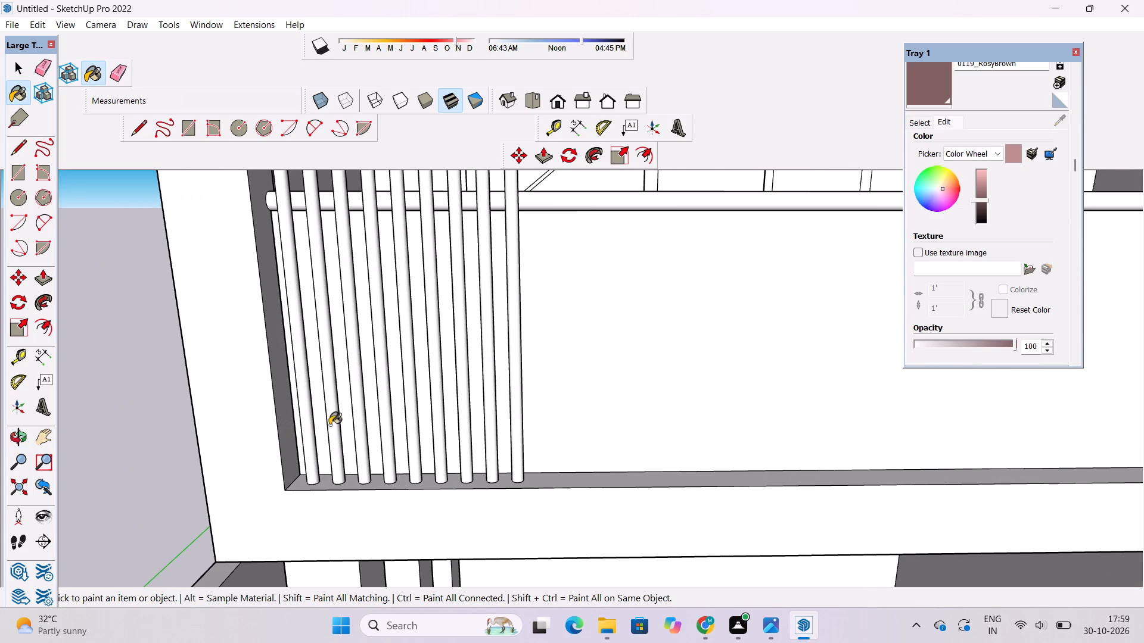
click(335, 419)
click(362, 419)
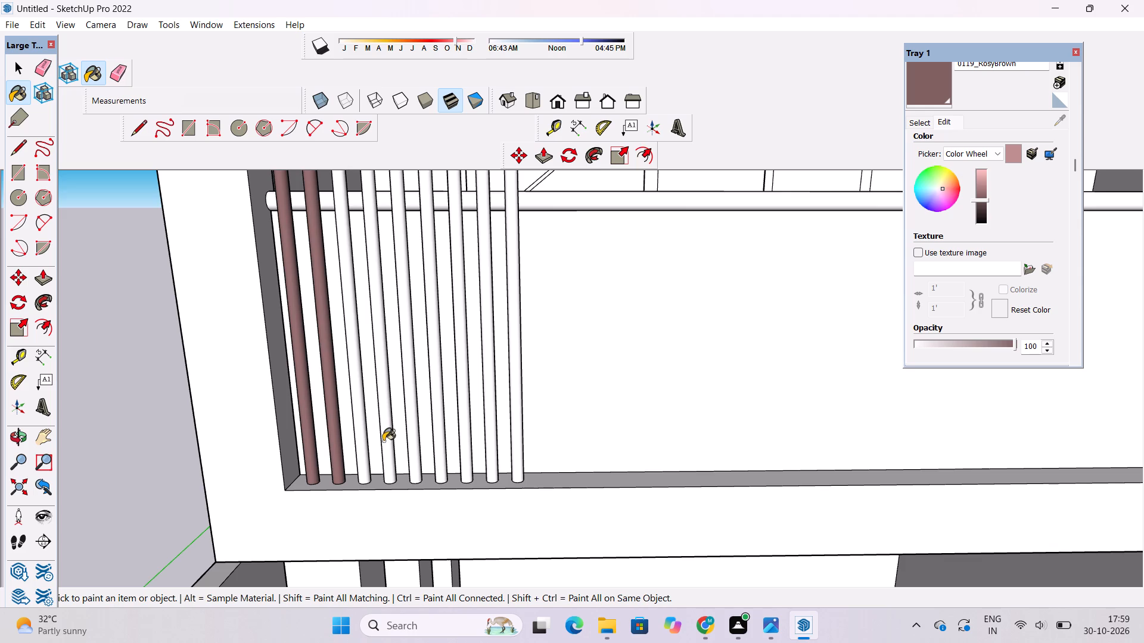
scroll(253, 444, down, 10)
scroll(329, 426, up, 2)
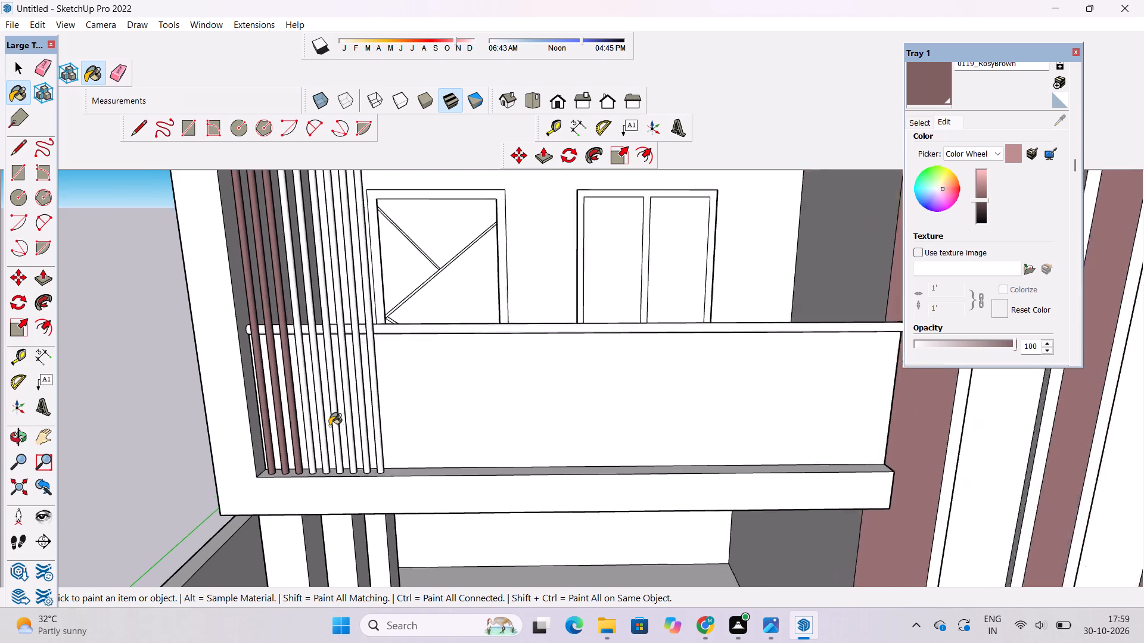
scroll(329, 426, up, 6)
click(296, 438)
click(322, 437)
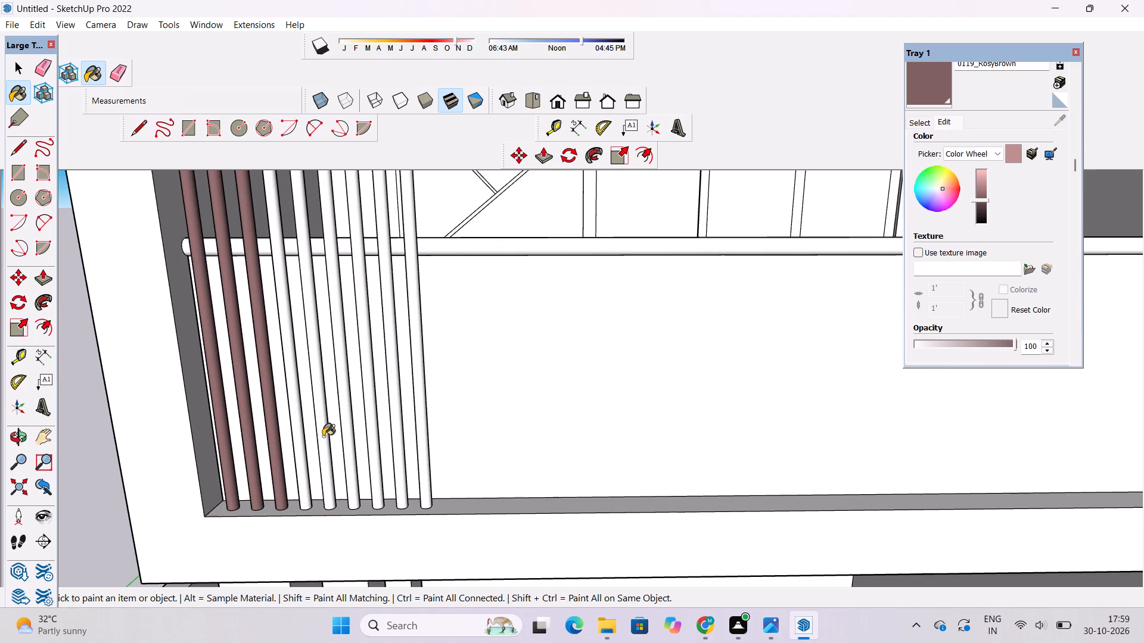
scroll(236, 448, down, 6)
scroll(299, 442, up, 5)
click(307, 436)
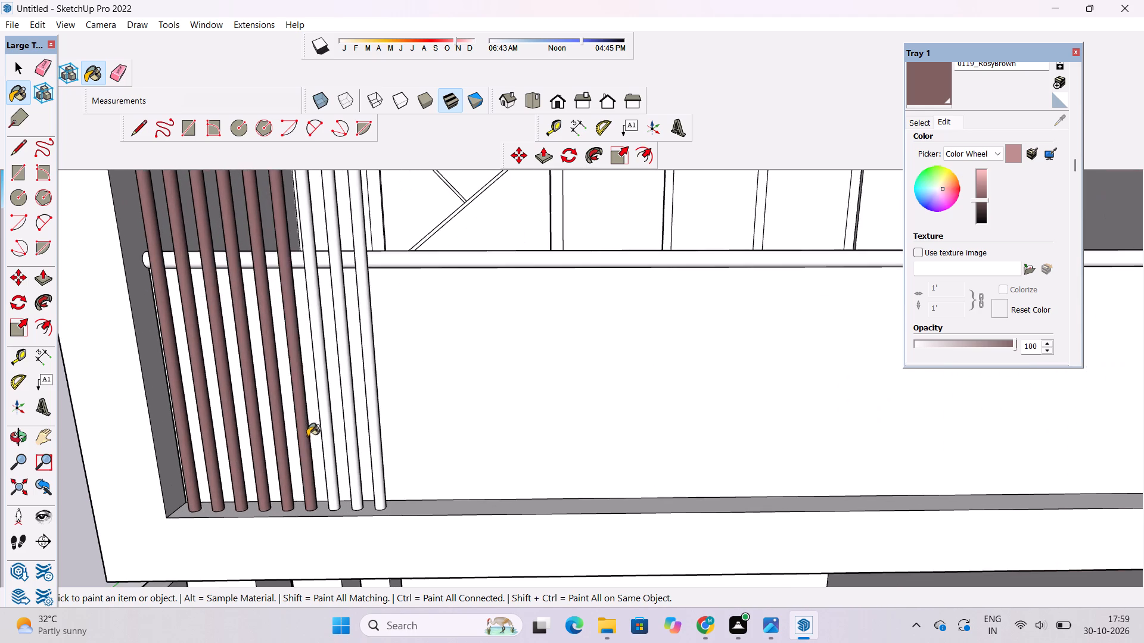
scroll(185, 441, down, 5)
scroll(294, 416, up, 4)
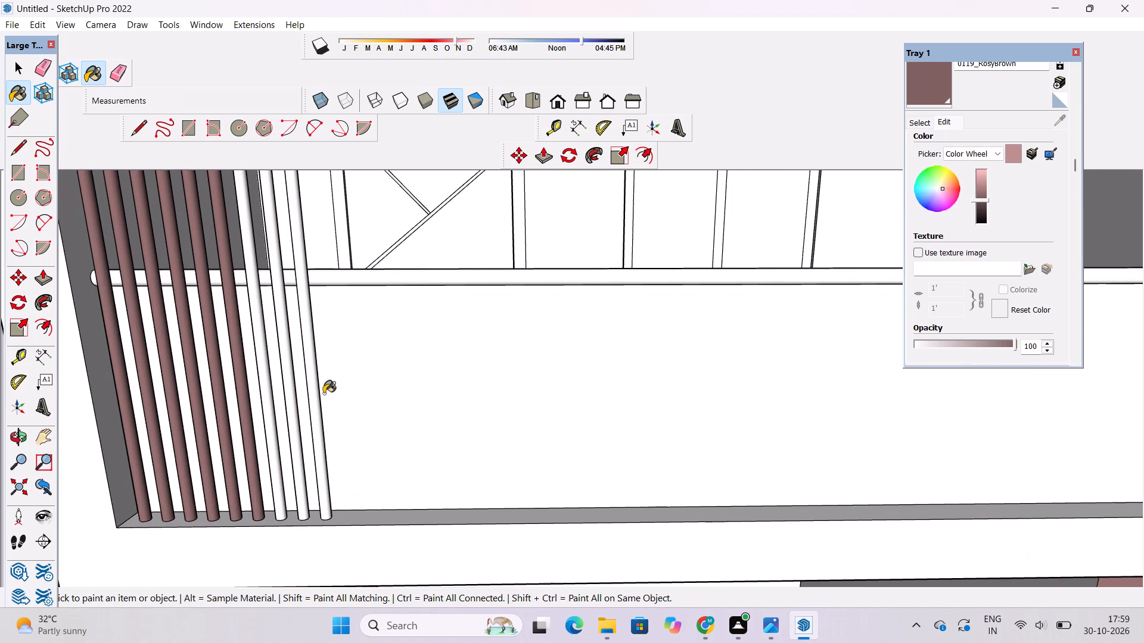
click(324, 394)
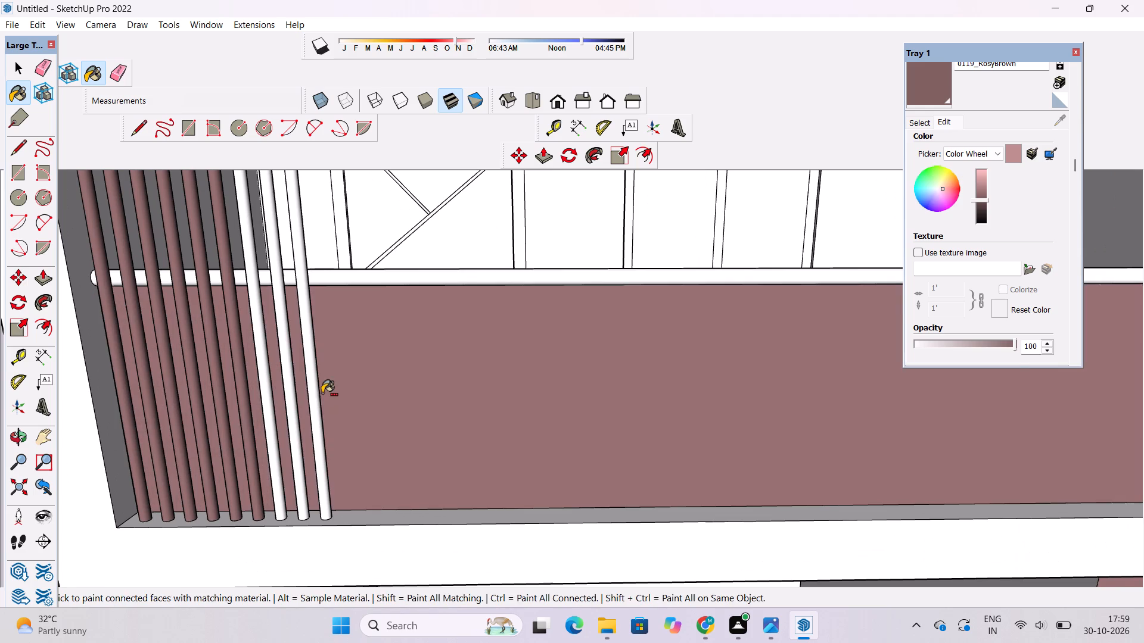
key(ctrl+z)
click(316, 399)
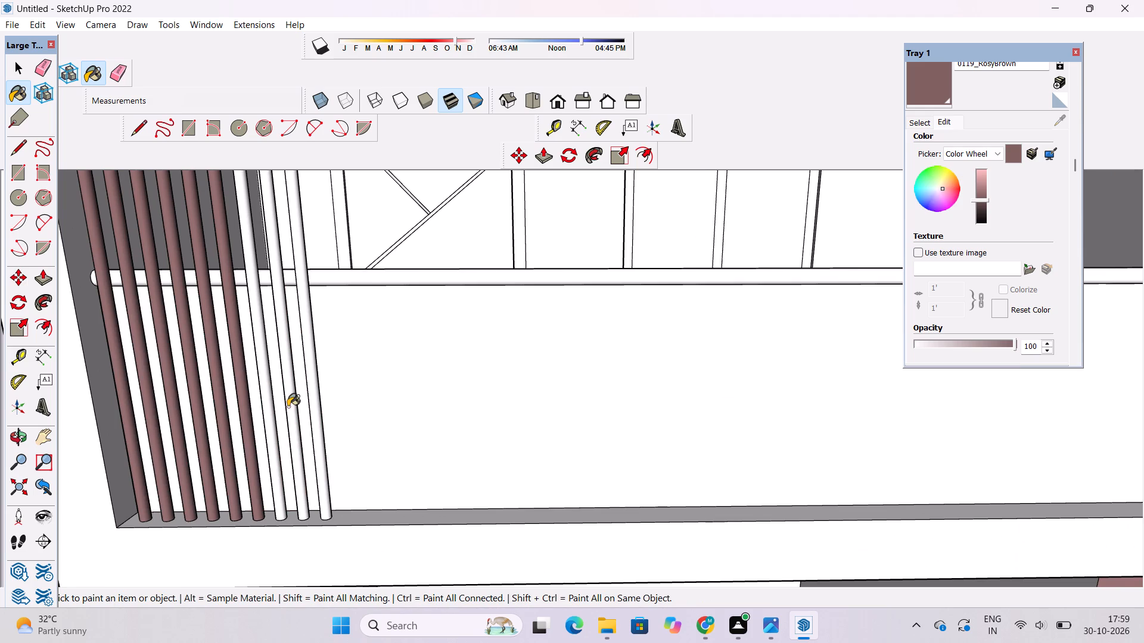
click(291, 404)
click(269, 407)
scroll(260, 451, down, 2)
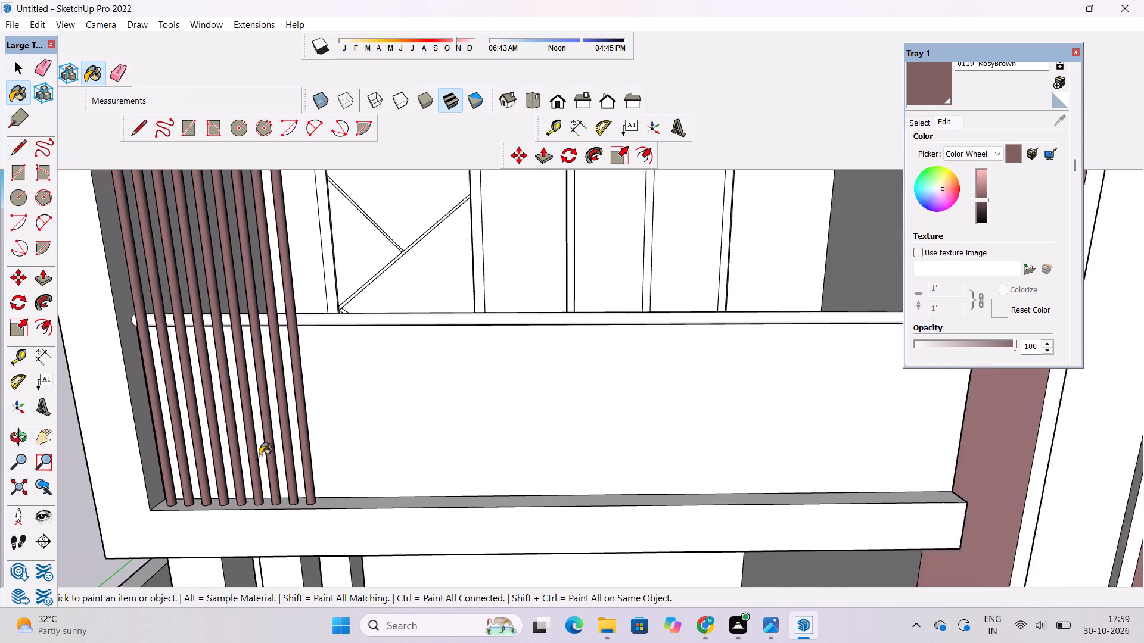
Paint the nine vertical bars of the top-floor framed balcony with the same darkened 0119_RosyBrown material.
scroll(260, 455, down, 18)
scroll(262, 443, down, 6)
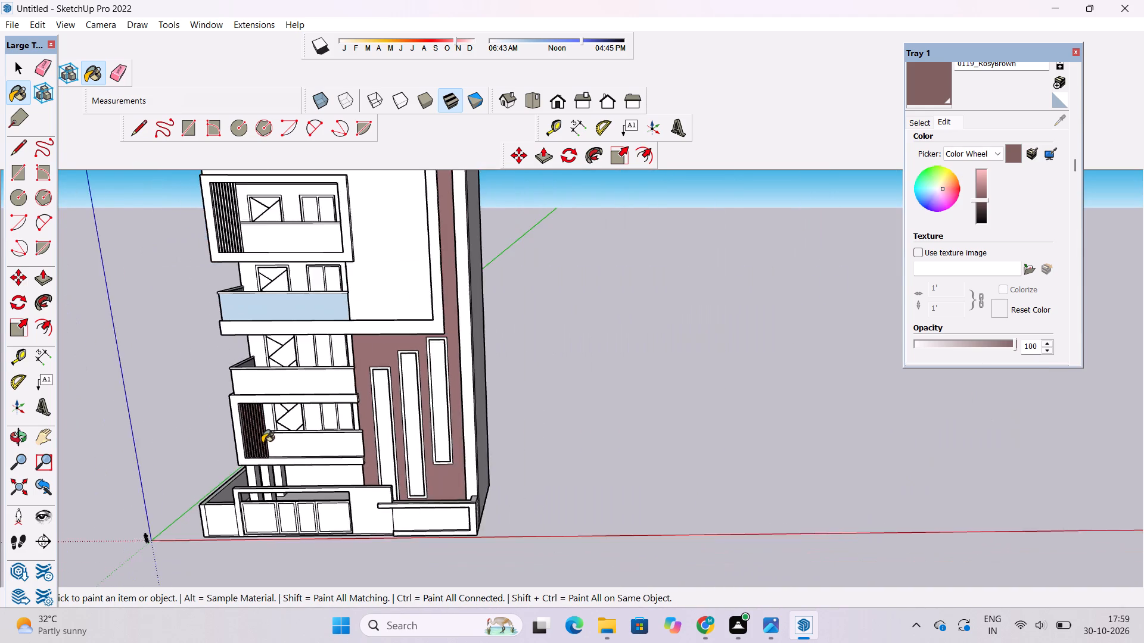
scroll(262, 443, down, 3)
scroll(245, 268, up, 14)
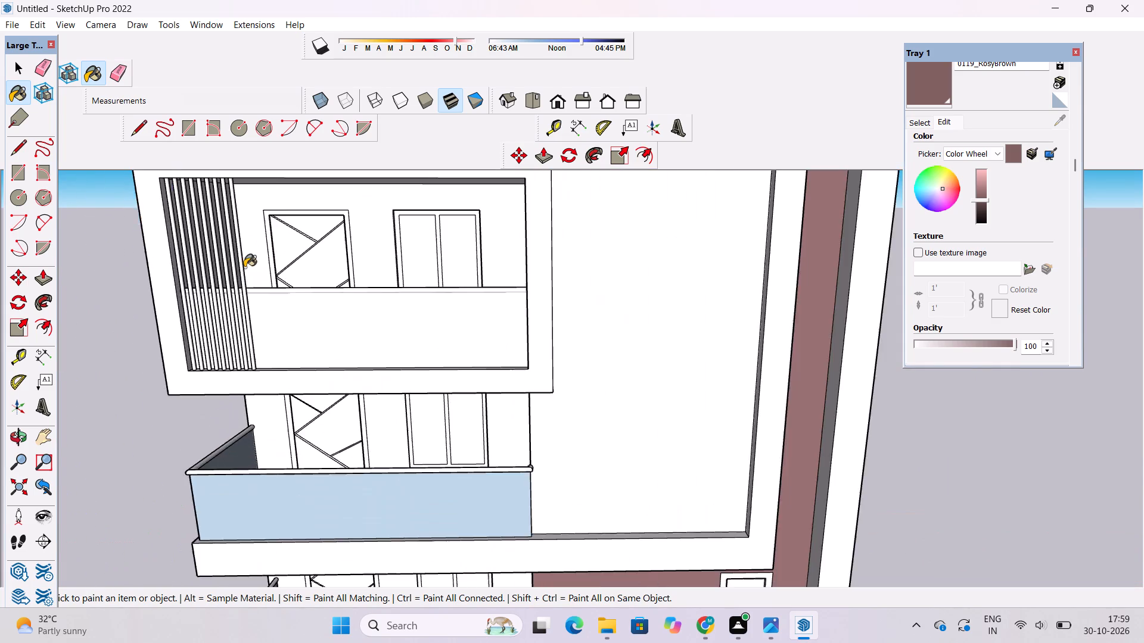
scroll(244, 267, up, 6)
scroll(150, 321, up, 9)
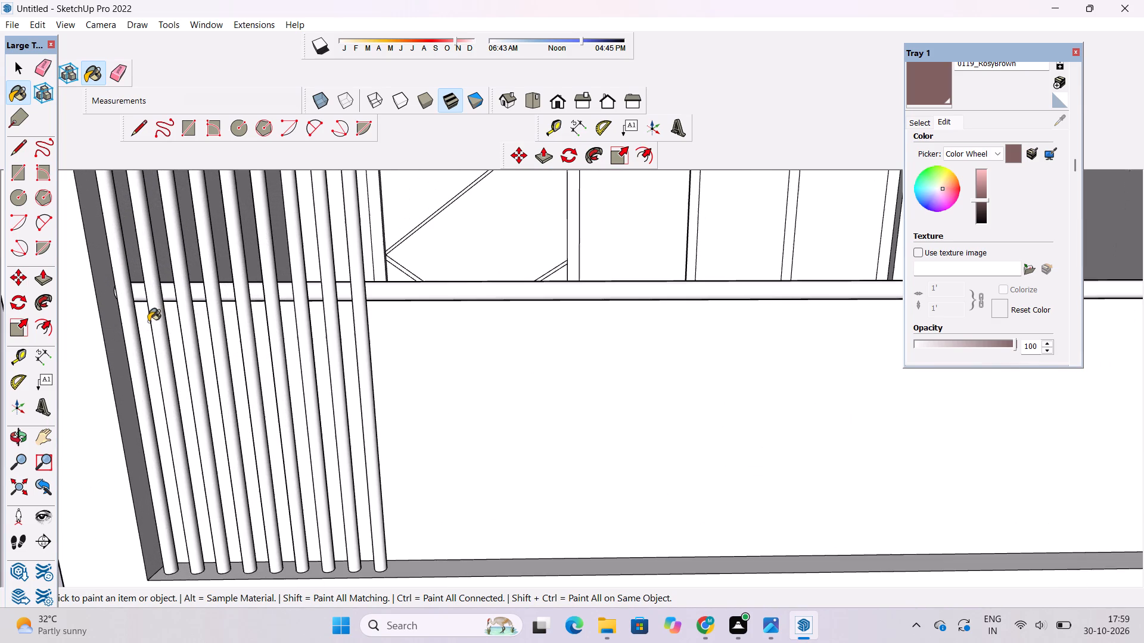
click(126, 302)
click(156, 313)
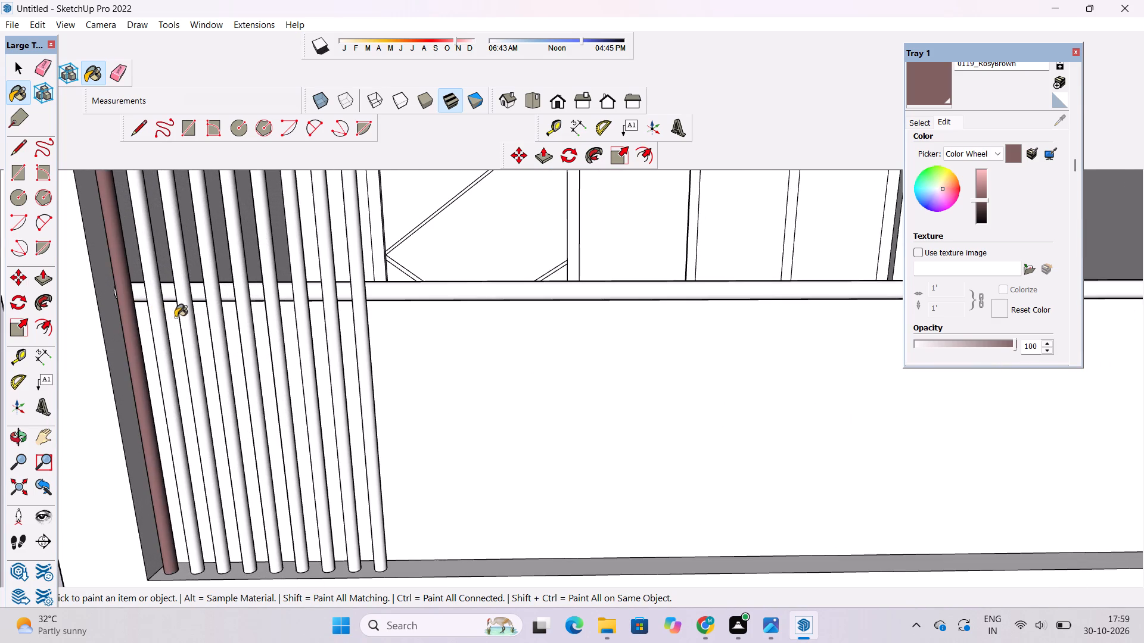
click(185, 319)
click(216, 312)
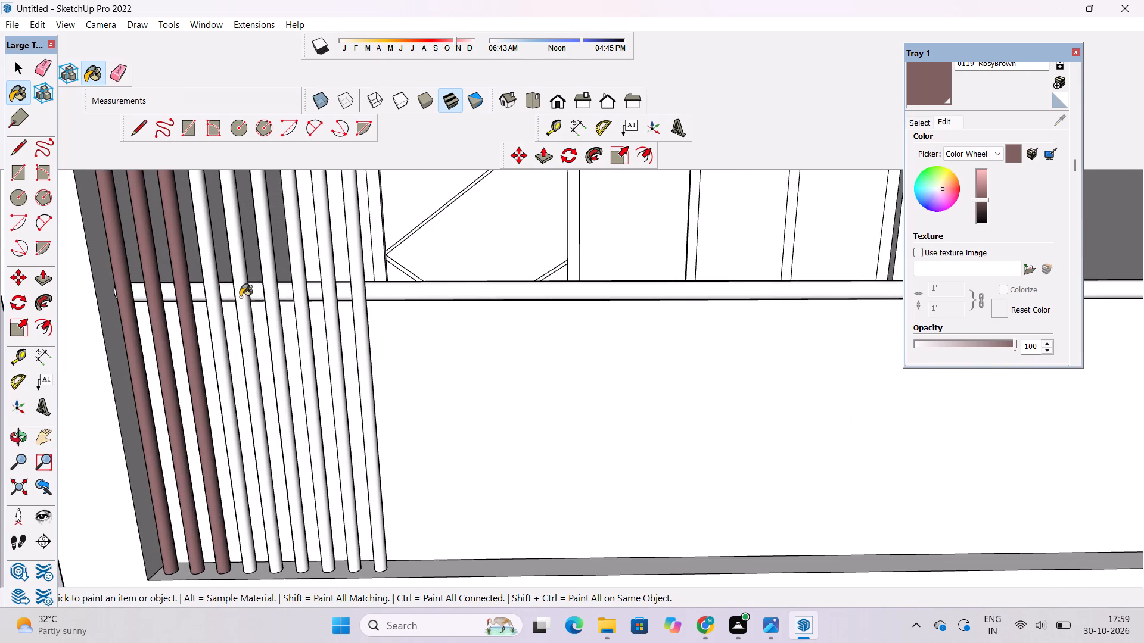
click(241, 297)
click(271, 280)
click(297, 265)
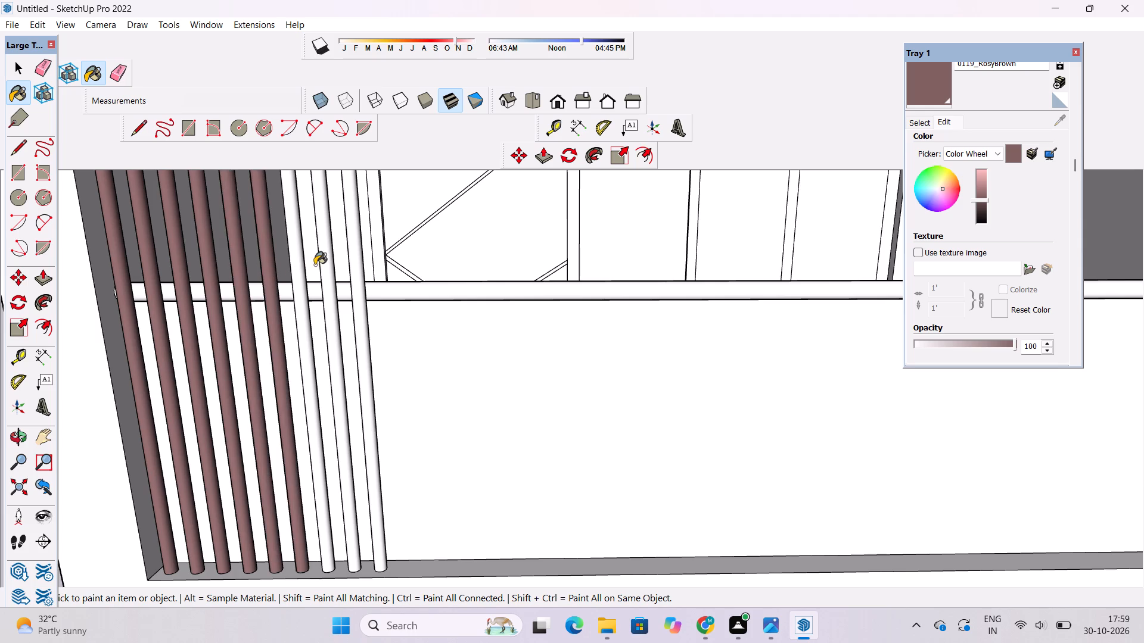
click(323, 263)
click(353, 245)
scroll(233, 308, down, 13)
Examine the upper facade from several angles, covering the vertical bars, balcony parapets, doors and windows.
key(o)
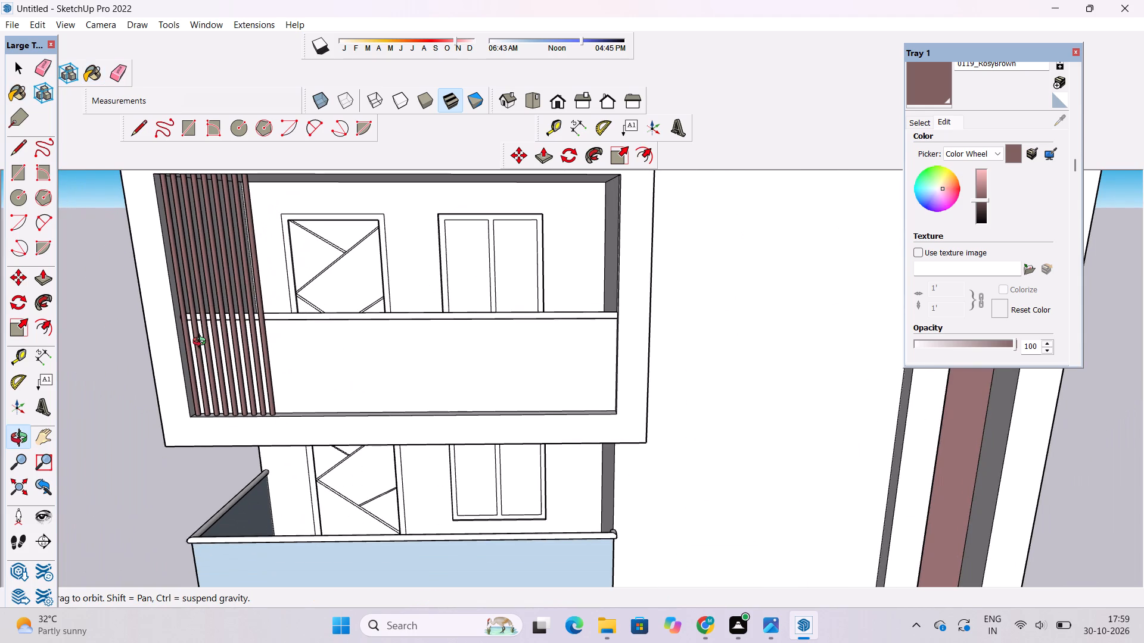
scroll(205, 342, up, 3)
shift+drag(275, 298, 271, 357)
shift+drag(271, 357, 297, 294)
scroll(304, 261, down, 7)
shift+drag(305, 272, 305, 314)
drag(309, 327, 369, 333)
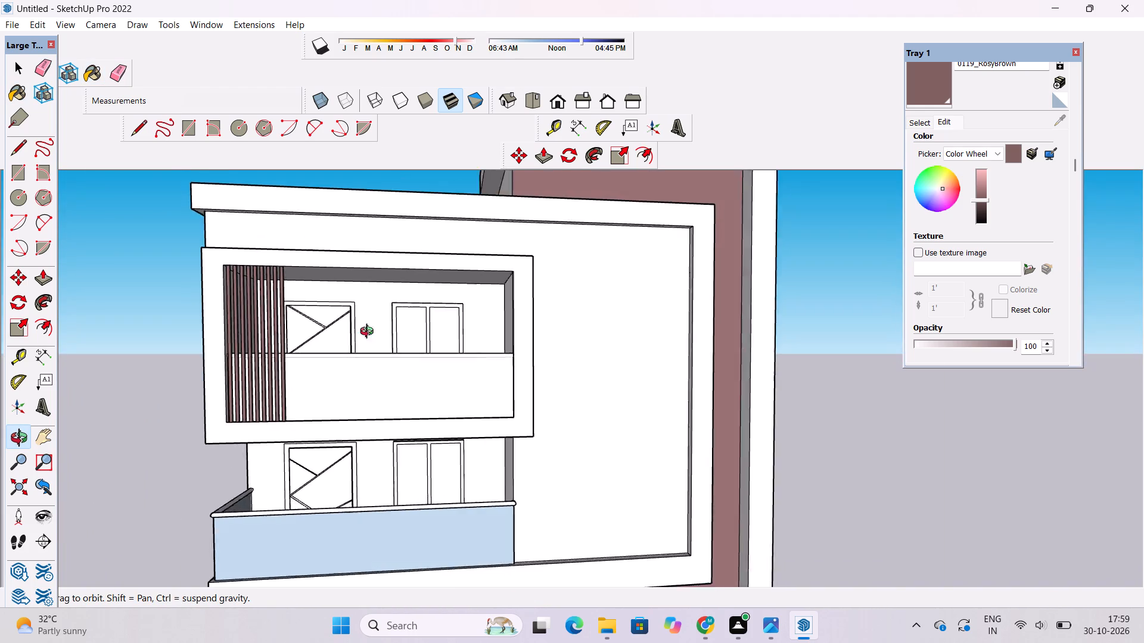
drag(369, 333, 536, 339)
shift+drag(533, 341, 543, 305)
drag(541, 307, 405, 338)
scroll(381, 323, down, 6)
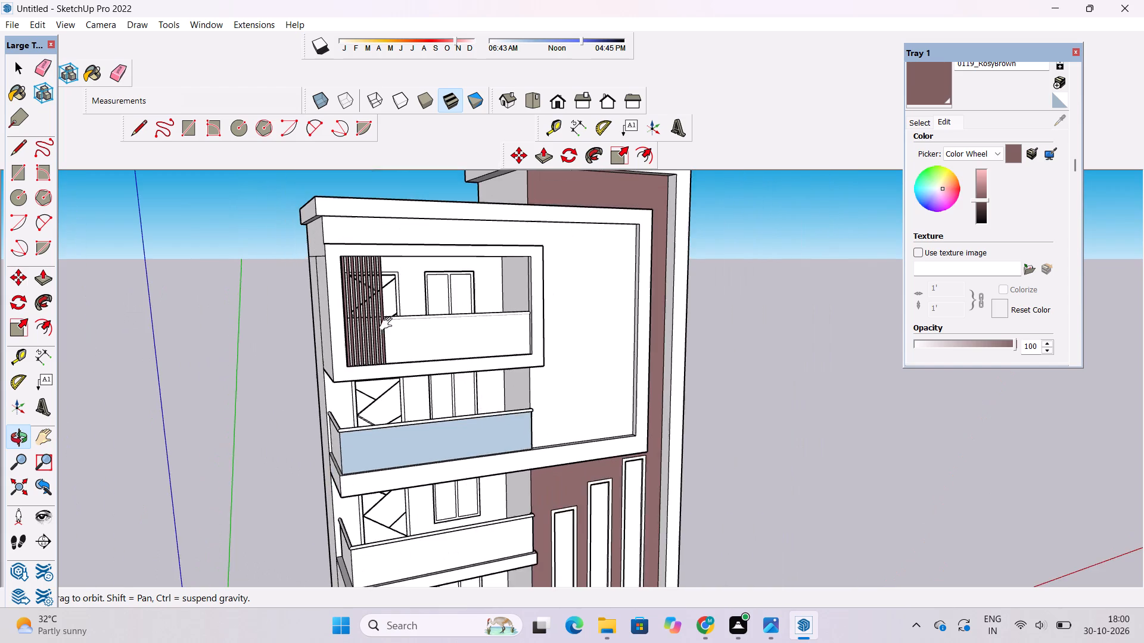
shift+drag(489, 289, 468, 301)
drag(508, 292, 407, 307)
shift+drag(436, 317, 376, 327)
shift+drag(442, 326, 313, 333)
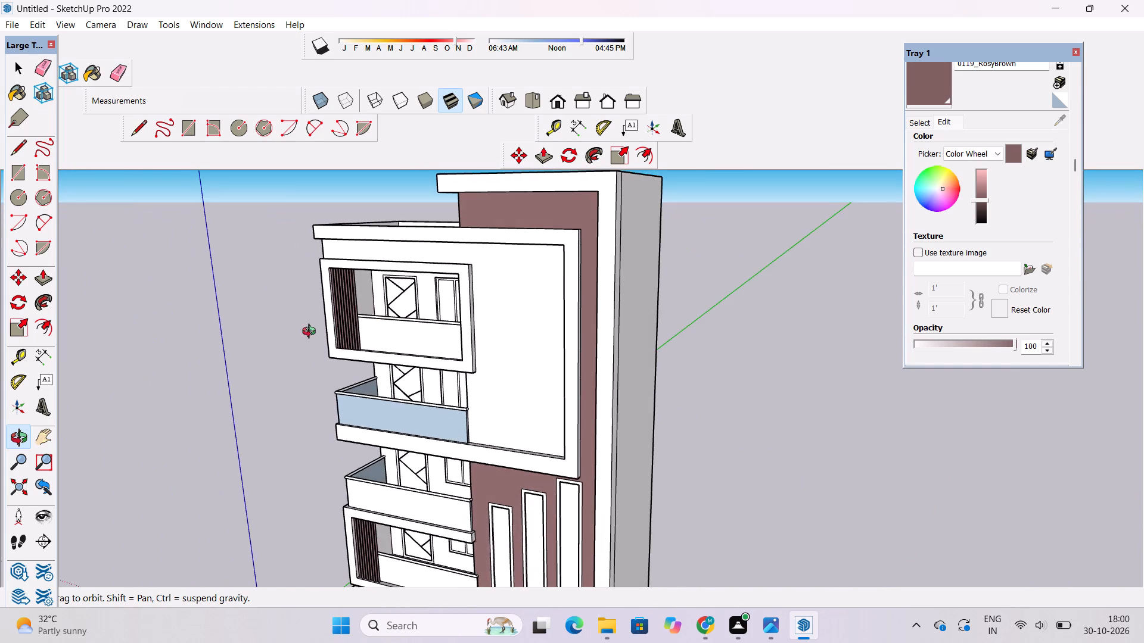
scroll(329, 321, up, 5)
shift+drag(352, 312, 311, 323)
drag(329, 323, 440, 300)
shift+drag(448, 299, 394, 308)
drag(371, 321, 482, 295)
drag(446, 313, 460, 278)
drag(458, 278, 313, 305)
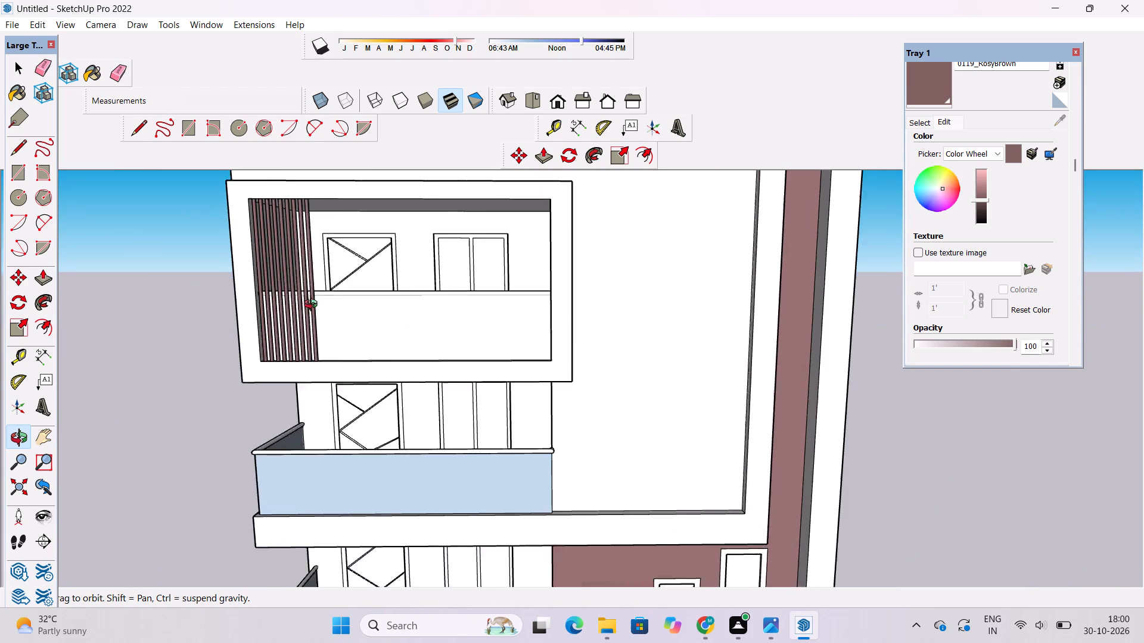
drag(313, 305, 309, 307)
drag(309, 307, 309, 280)
scroll(228, 325, down, 8)
drag(225, 362, 229, 362)
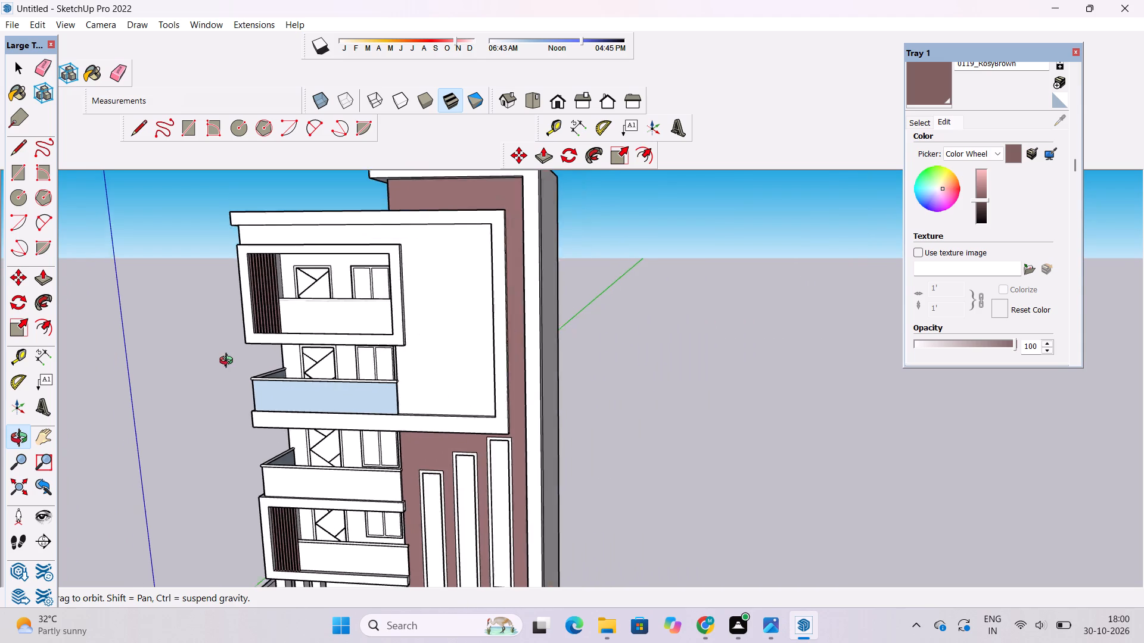
drag(229, 362, 243, 346)
scroll(290, 329, up, 5)
scroll(293, 326, down, 2)
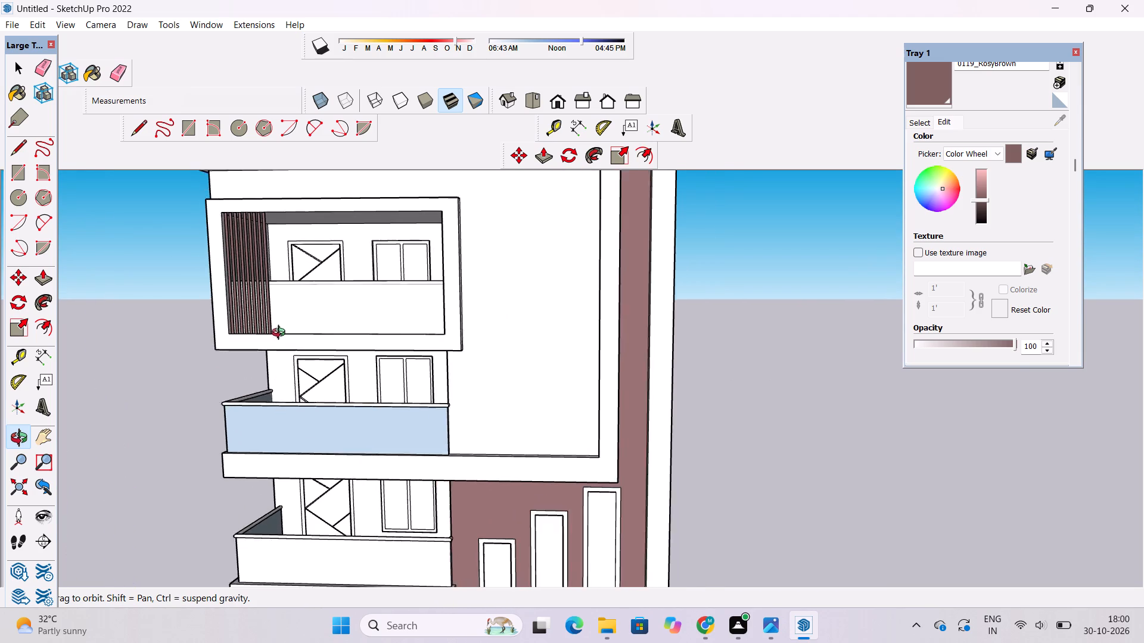
scroll(281, 334, down, 3)
scroll(343, 305, down, 1)
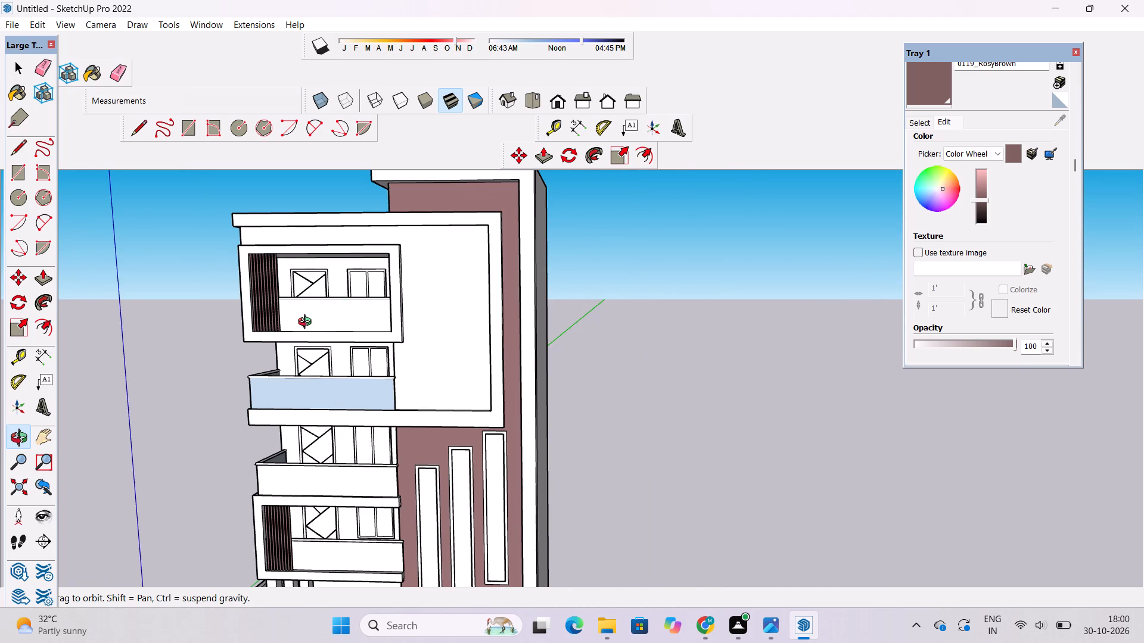
scroll(306, 324, up, 5)
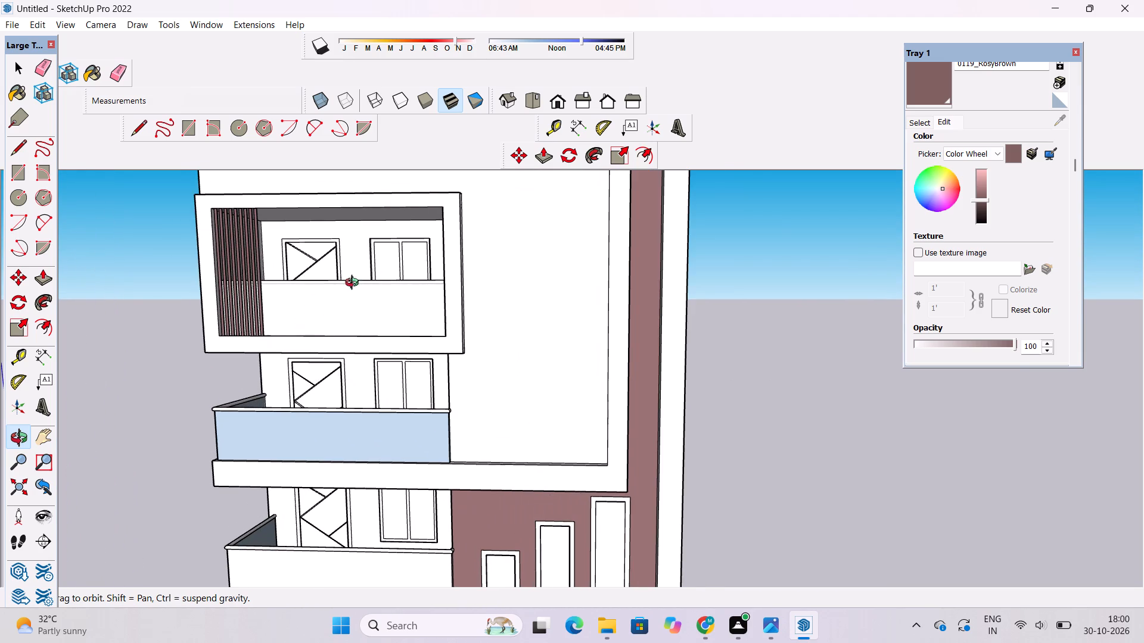
Paint the parapet of the top-floor framed balcony with Translucent Glass Gray from the Glass and Mirrors collection.
click(913, 119)
click(991, 142)
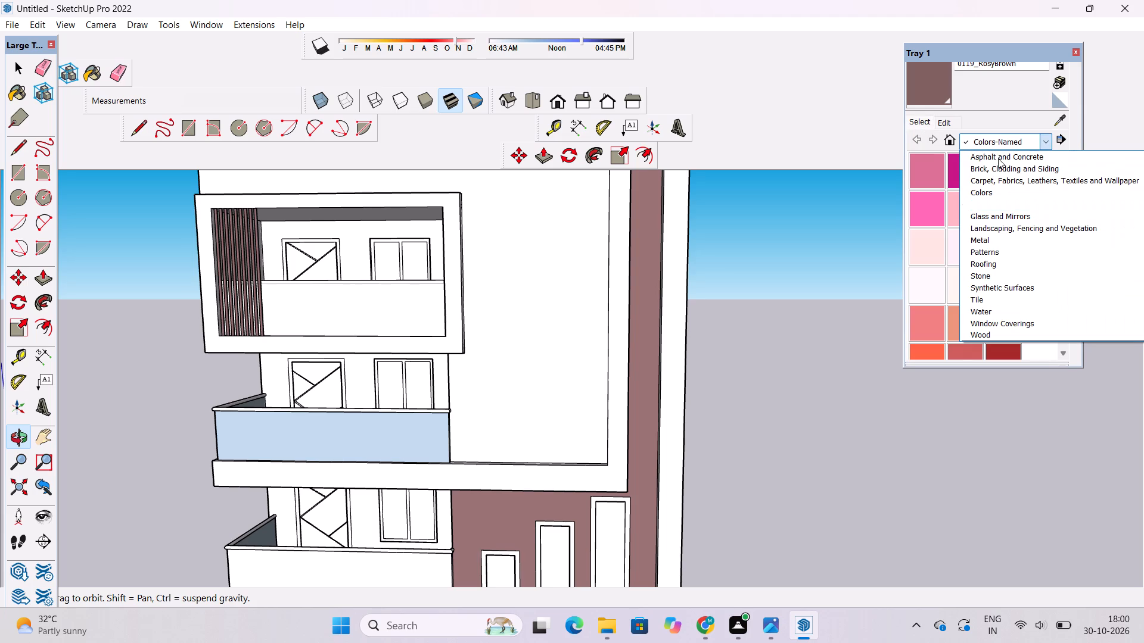
click(1014, 215)
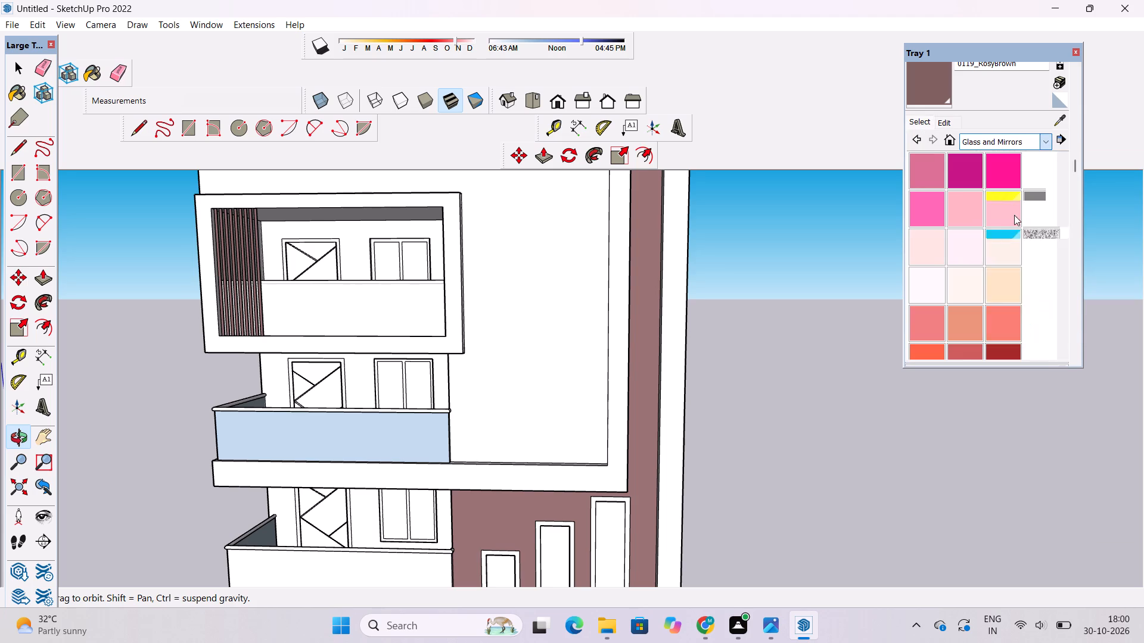
click(1044, 208)
scroll(424, 241, down, 6)
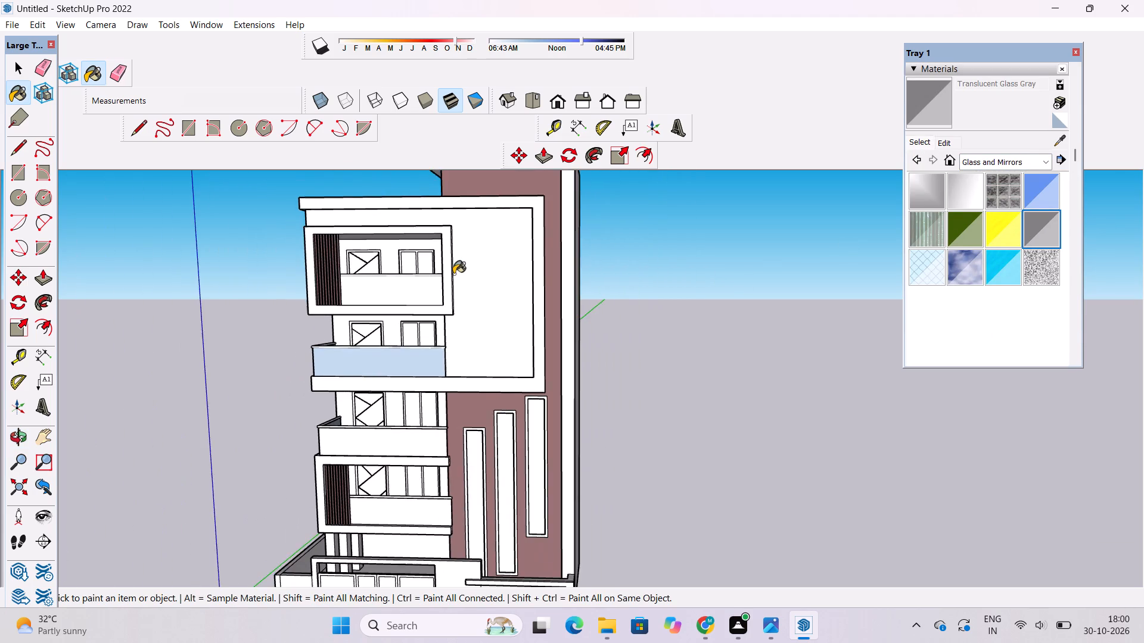
scroll(384, 273, up, 10)
click(355, 299)
scroll(461, 244, down, 7)
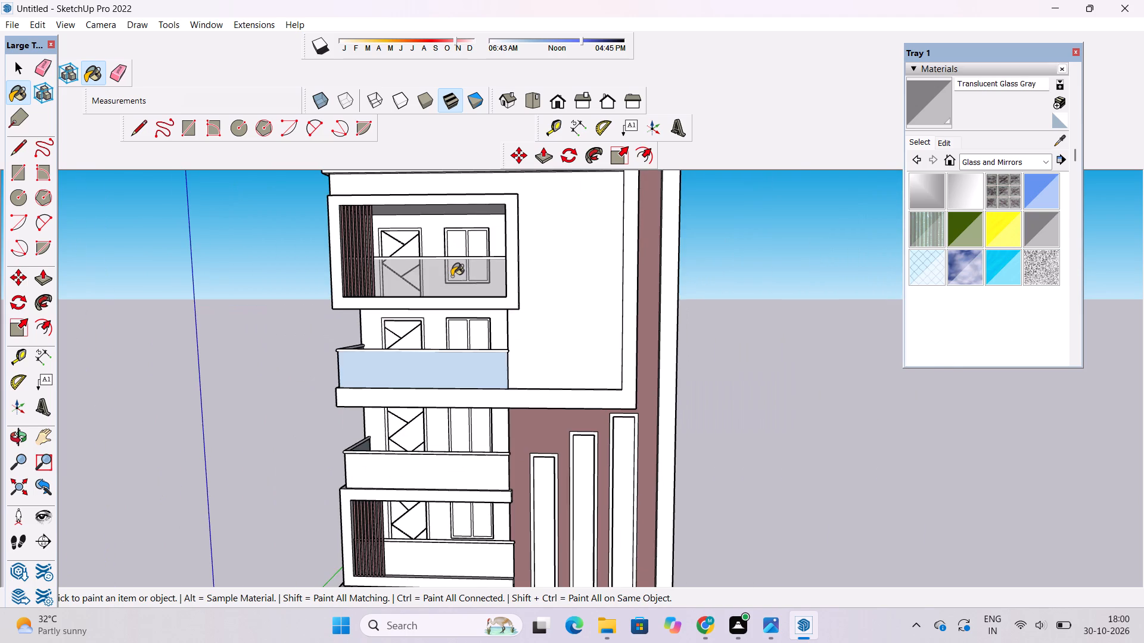
Paint the parapet of the open balcony directly below the top-floor framed balcony with Translucent Glass Gray.
scroll(452, 276, up, 6)
scroll(452, 276, down, 7)
scroll(333, 389, up, 9)
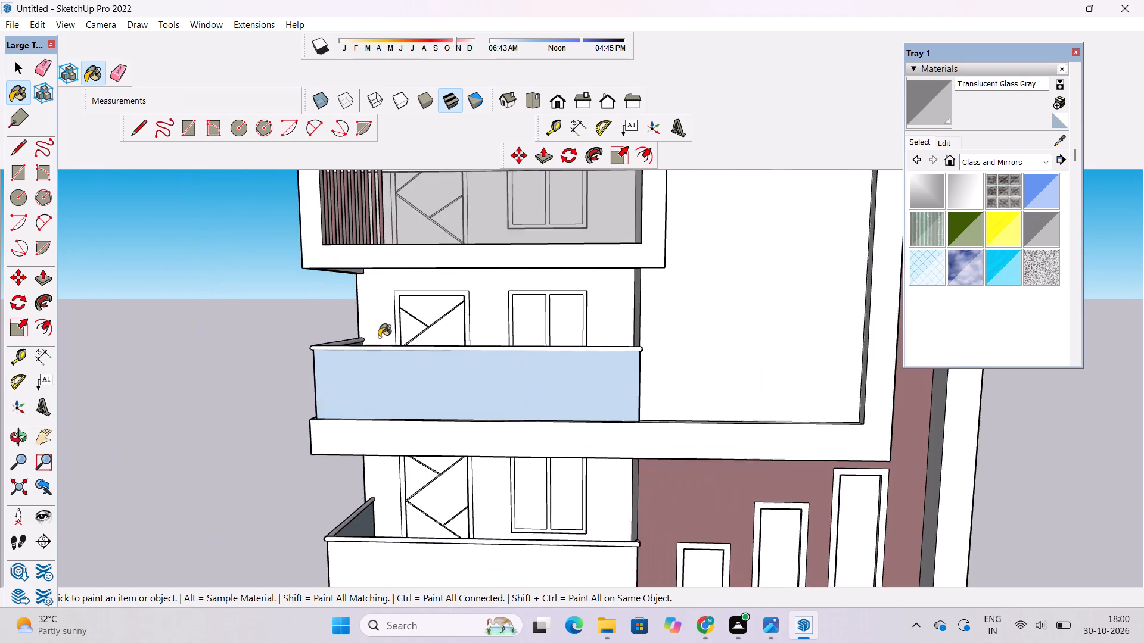
scroll(379, 337, up, 15)
click(339, 351)
scroll(355, 325, down, 11)
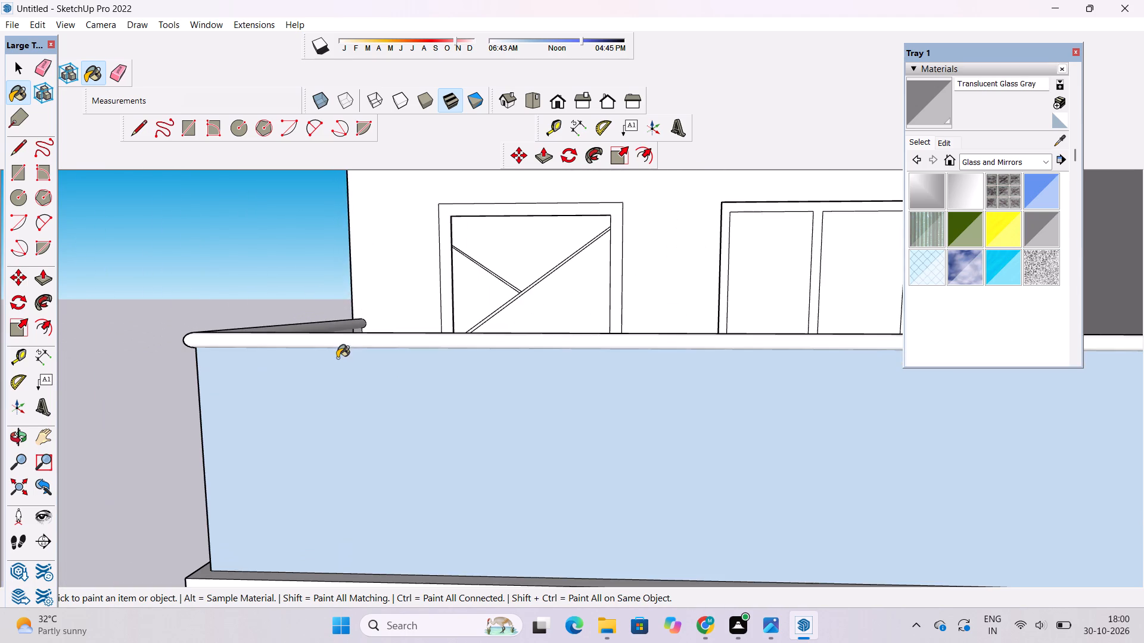
click(339, 367)
scroll(360, 310, down, 20)
scroll(360, 310, down, 1)
Paint the parapets of the lower open balcony and the lower framed balcony with Translucent Glass Gray.
scroll(363, 372, up, 7)
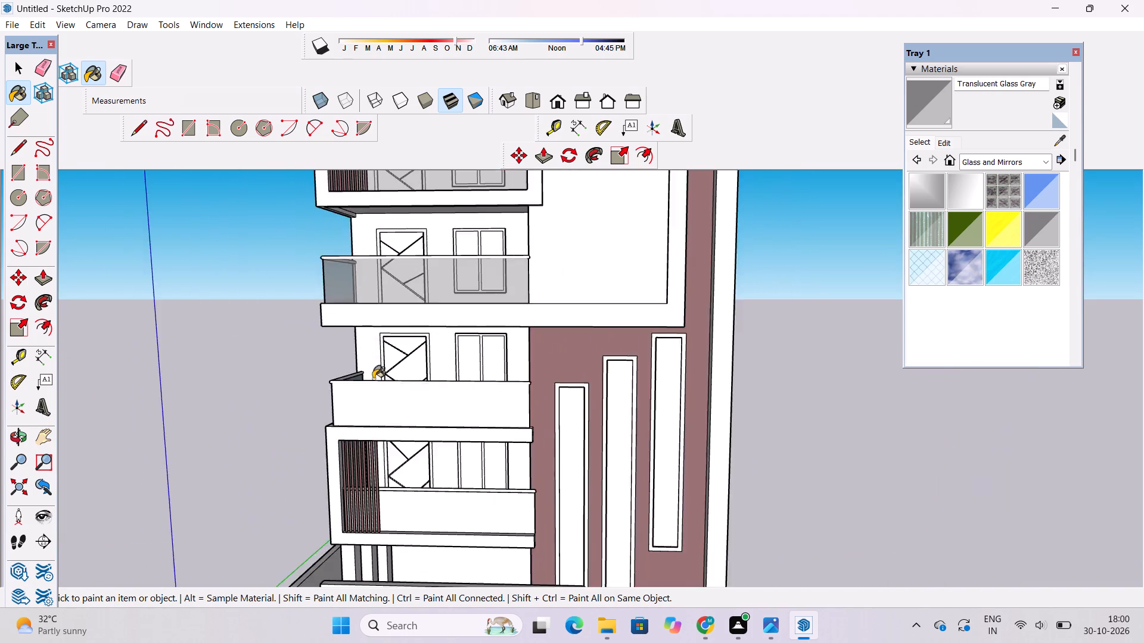
scroll(373, 379, up, 5)
click(368, 392)
scroll(363, 374, up, 11)
click(321, 392)
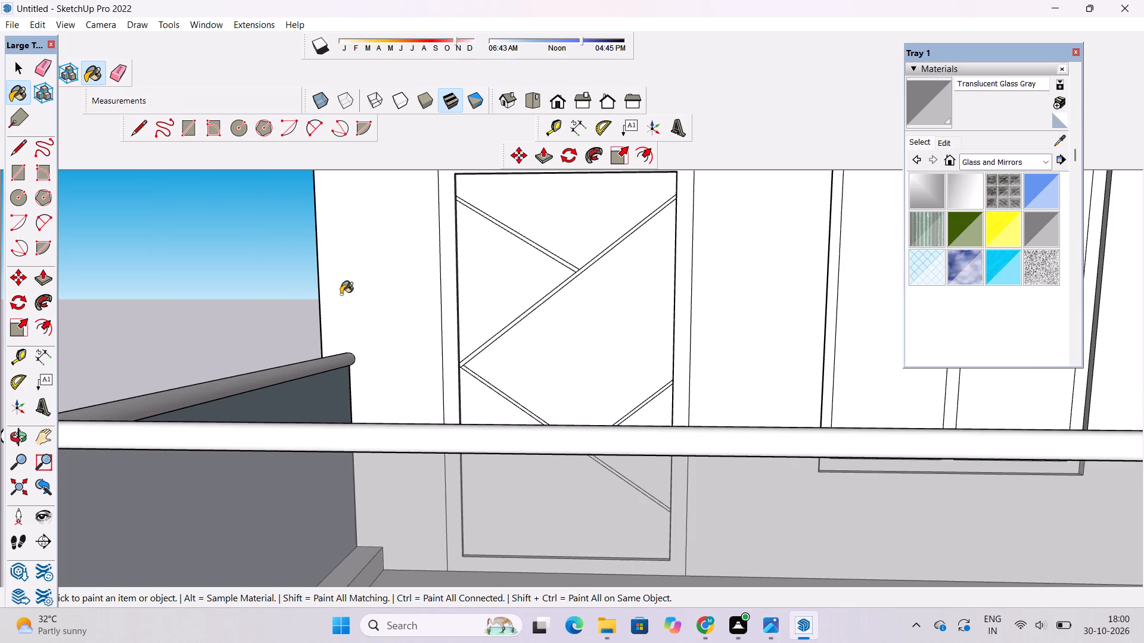
scroll(347, 304, down, 14)
scroll(385, 333, down, 6)
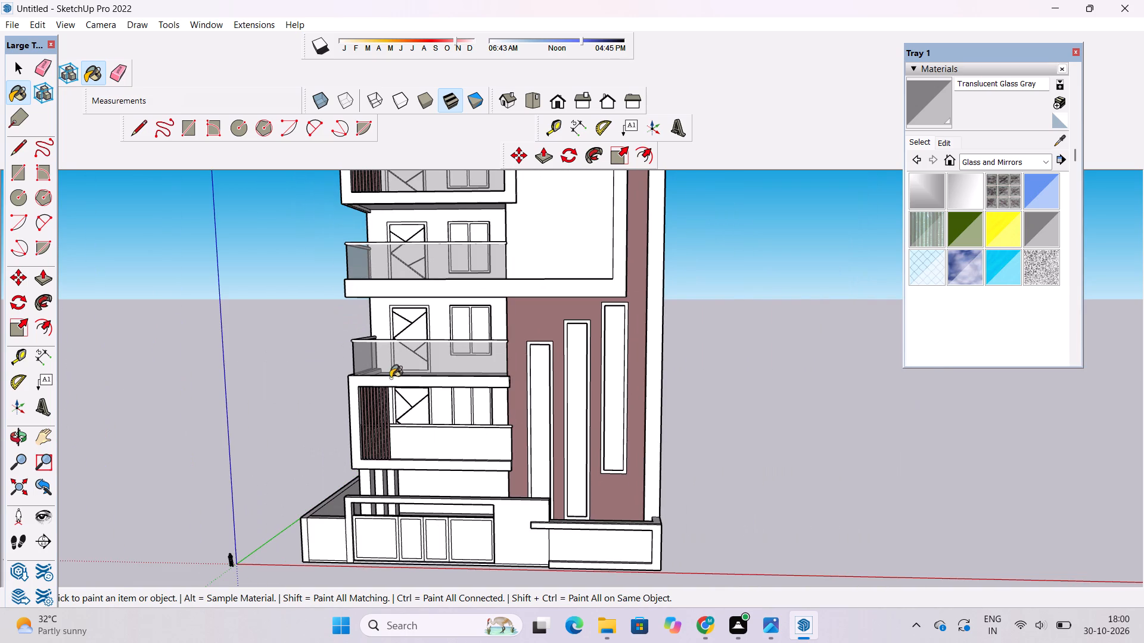
scroll(409, 444, up, 7)
click(405, 427)
scroll(386, 384, down, 6)
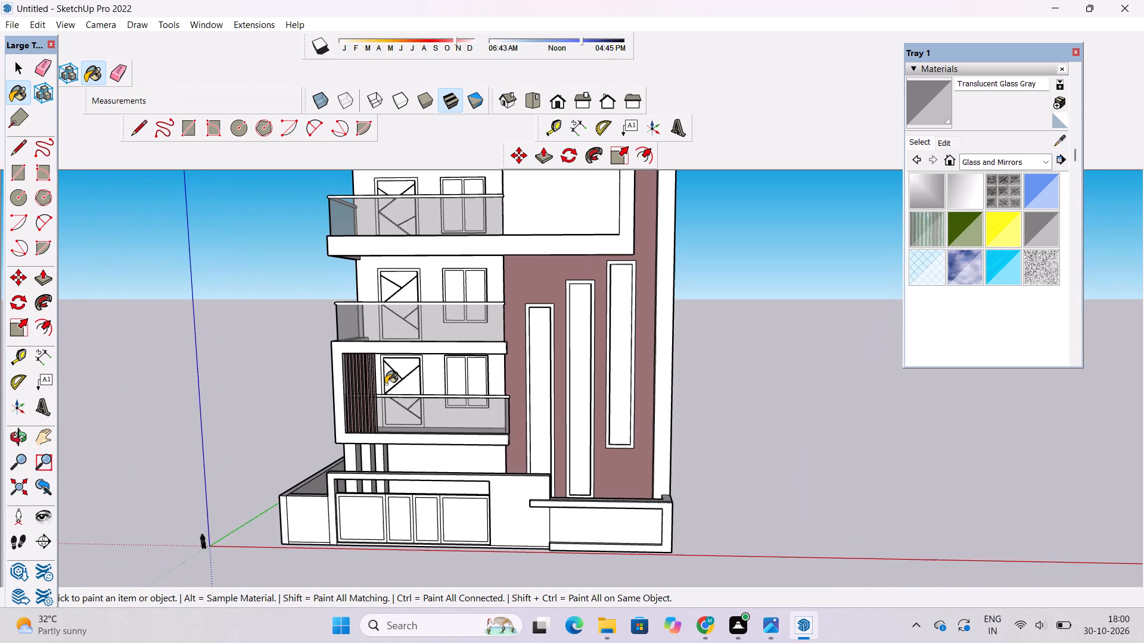
scroll(386, 384, down, 4)
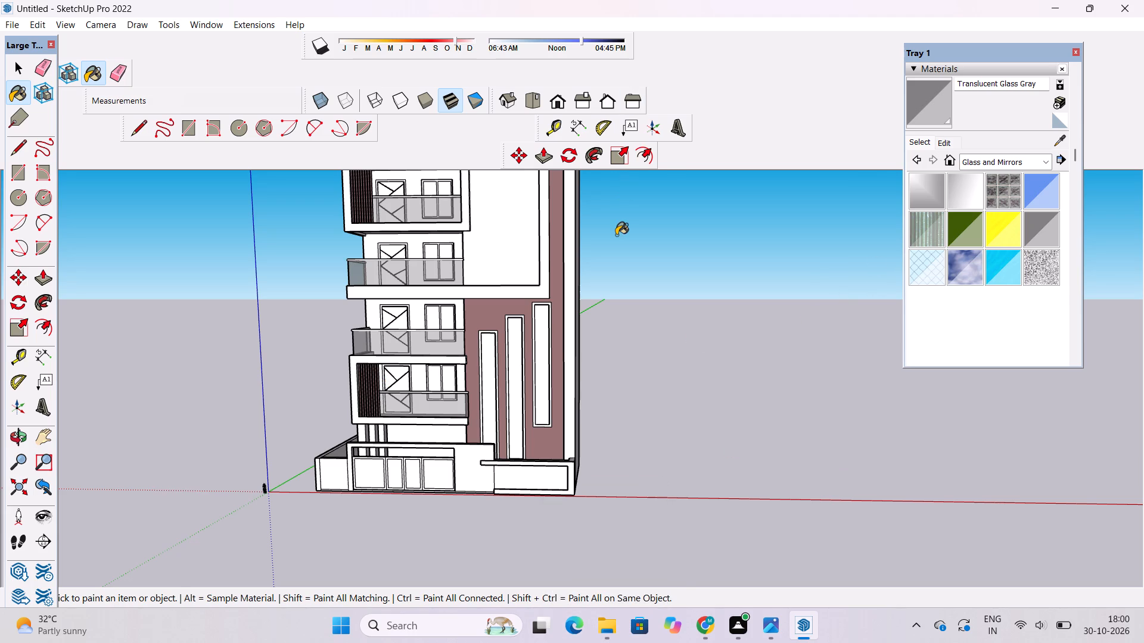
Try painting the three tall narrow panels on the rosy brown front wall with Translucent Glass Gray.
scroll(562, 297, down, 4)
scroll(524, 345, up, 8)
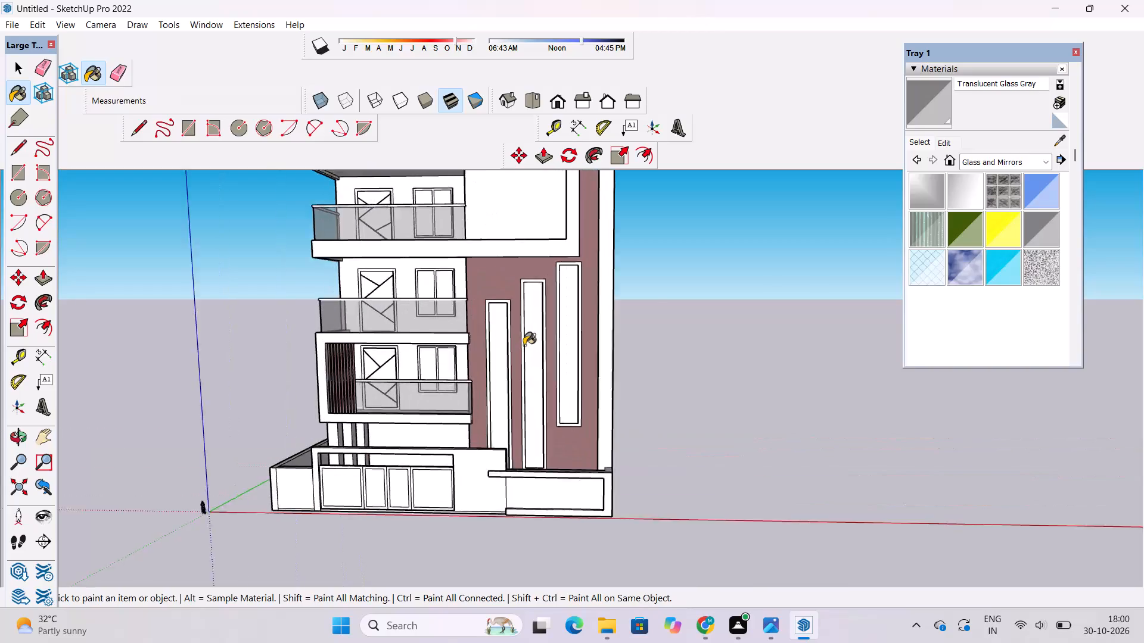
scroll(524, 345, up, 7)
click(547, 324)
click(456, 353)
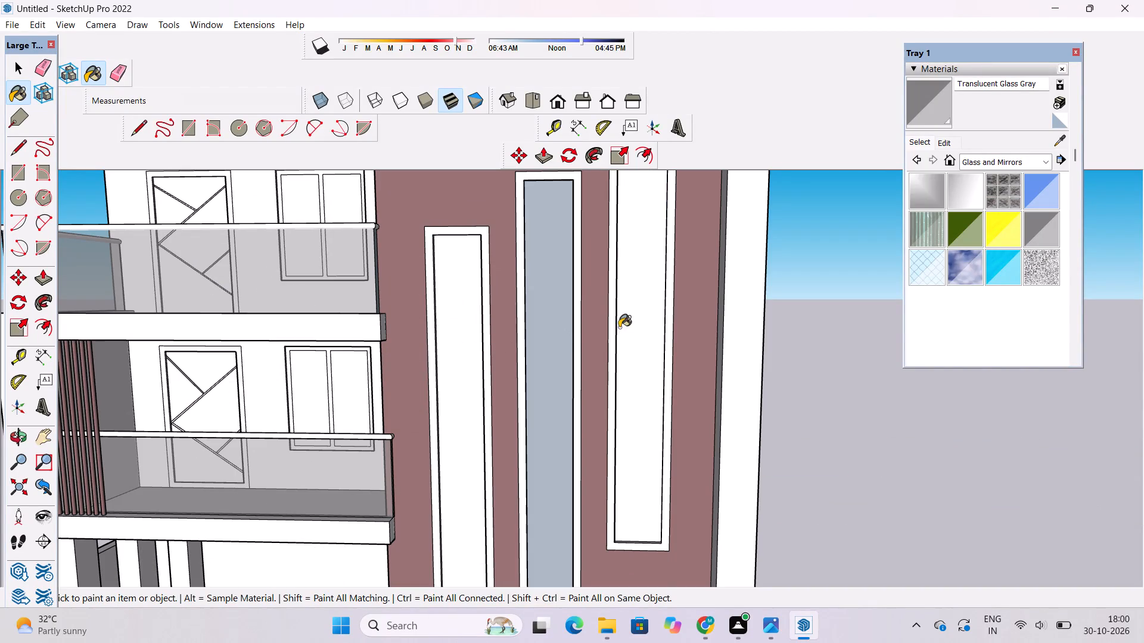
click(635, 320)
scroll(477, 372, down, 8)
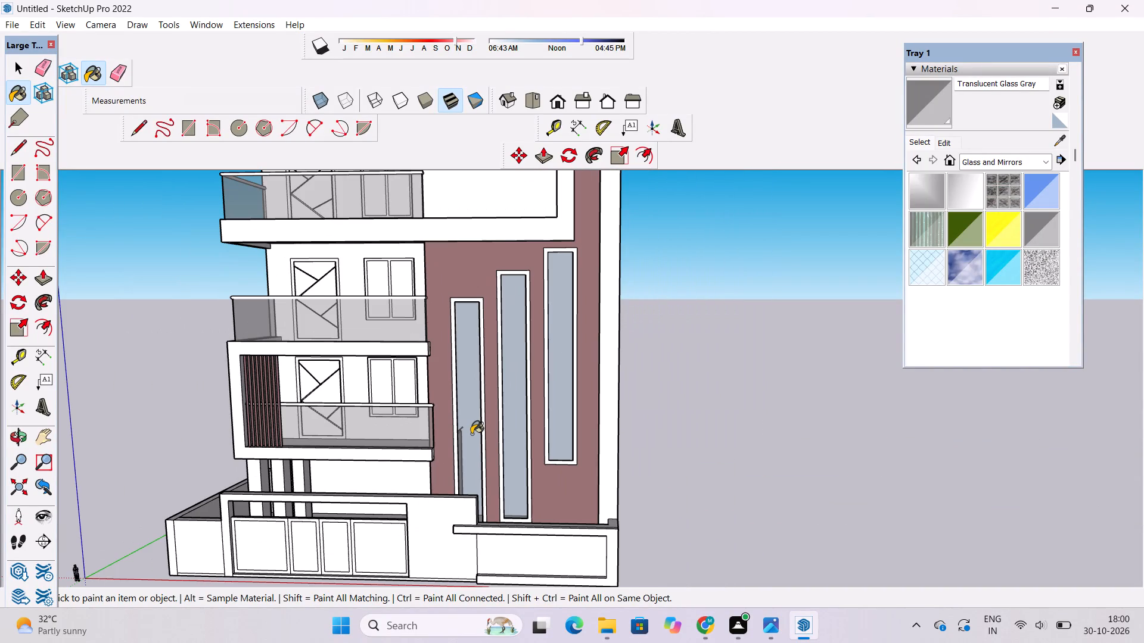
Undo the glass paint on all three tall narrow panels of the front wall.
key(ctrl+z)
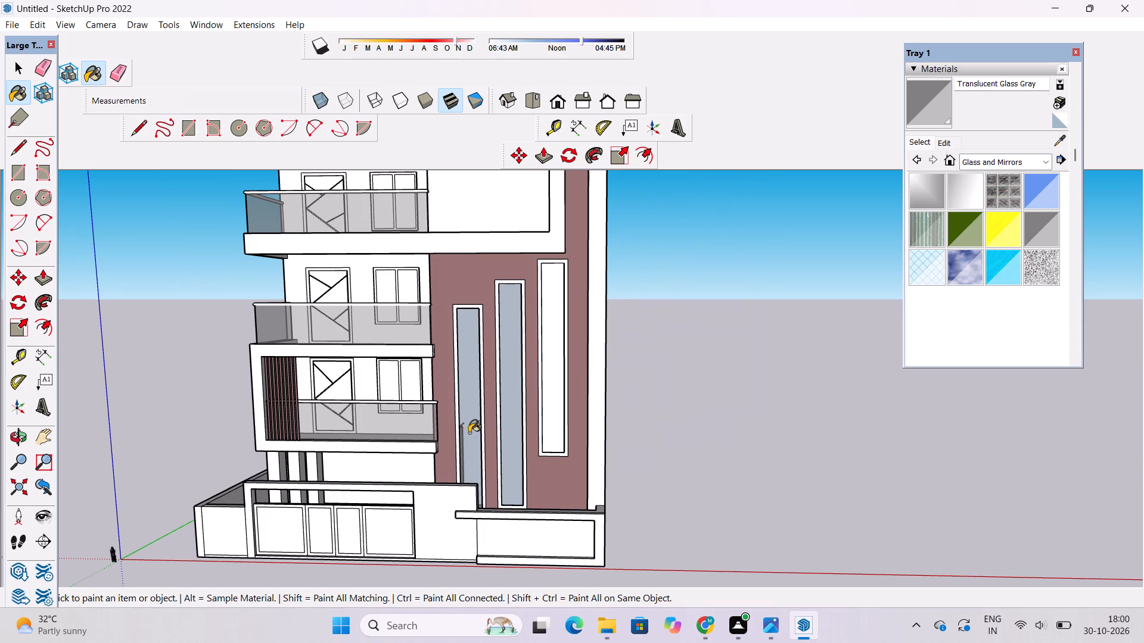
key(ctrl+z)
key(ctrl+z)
Examine the whole building from the front, sides and rear to check the painted facade and glass parapets.
key(o)
drag(443, 441, 467, 435)
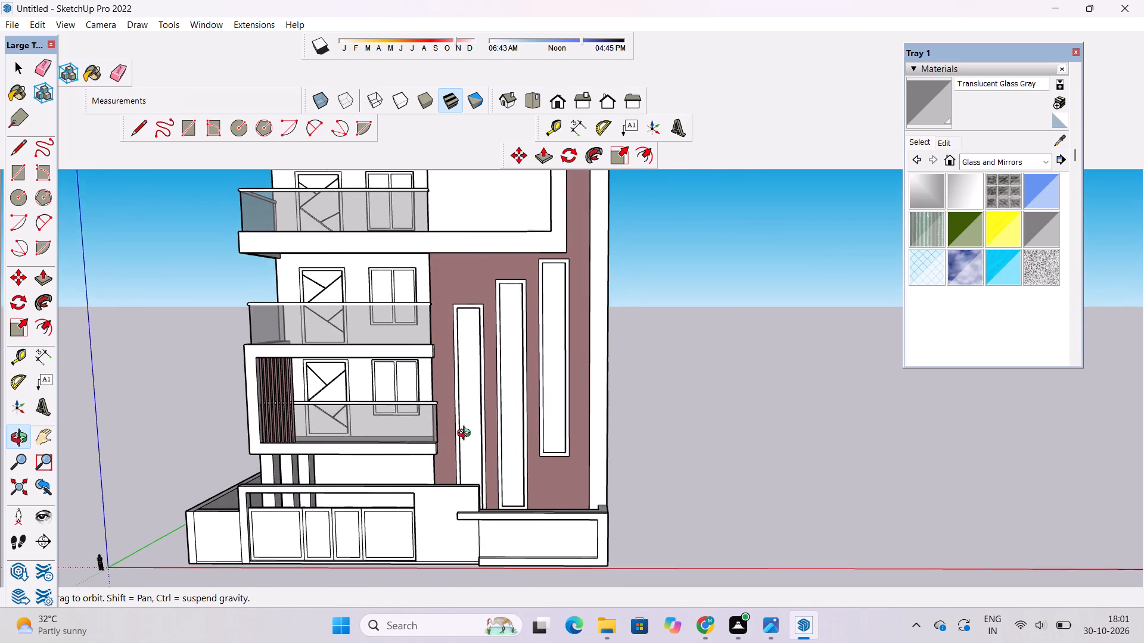
drag(467, 435, 495, 429)
scroll(502, 420, down, 3)
shift+drag(502, 420, 500, 435)
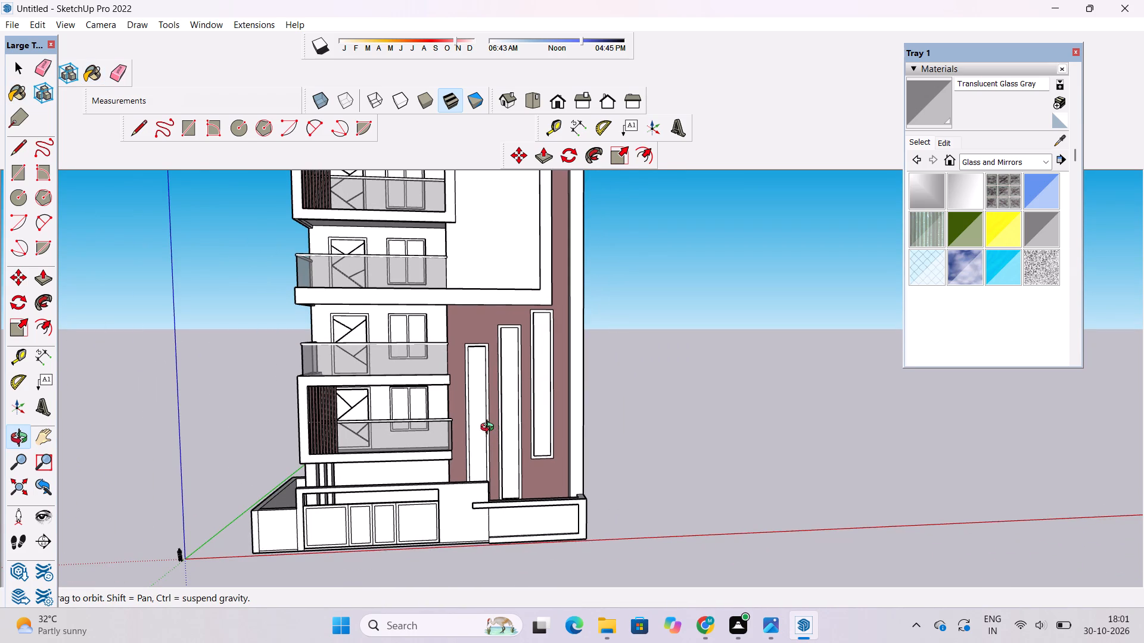
scroll(490, 430, down, 5)
scroll(472, 483, down, 3)
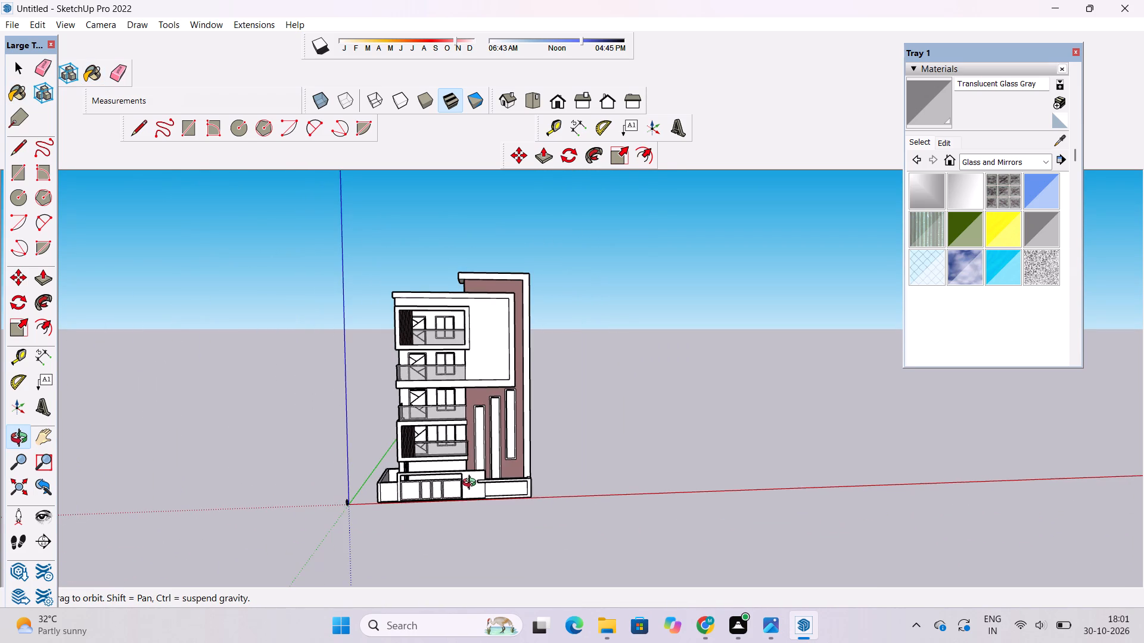
drag(472, 485, 472, 470)
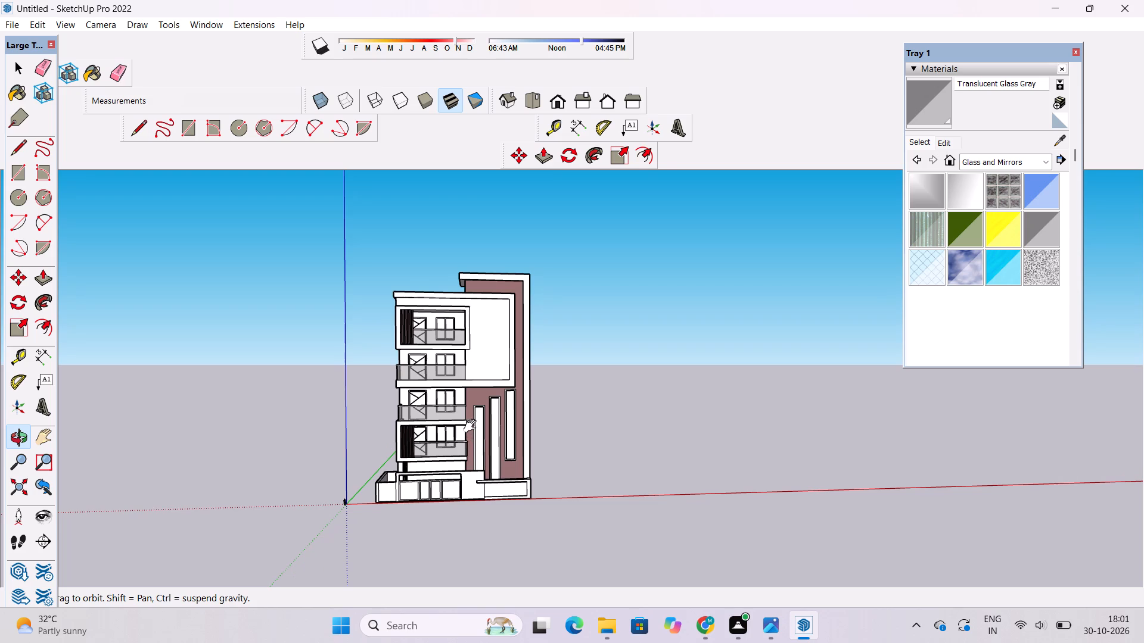
shift+scroll(473, 424, down, 5)
shift+drag(529, 433, 502, 438)
shift+drag(501, 446, 509, 487)
shift+scroll(477, 404, up, 3)
shift+drag(542, 426, 516, 434)
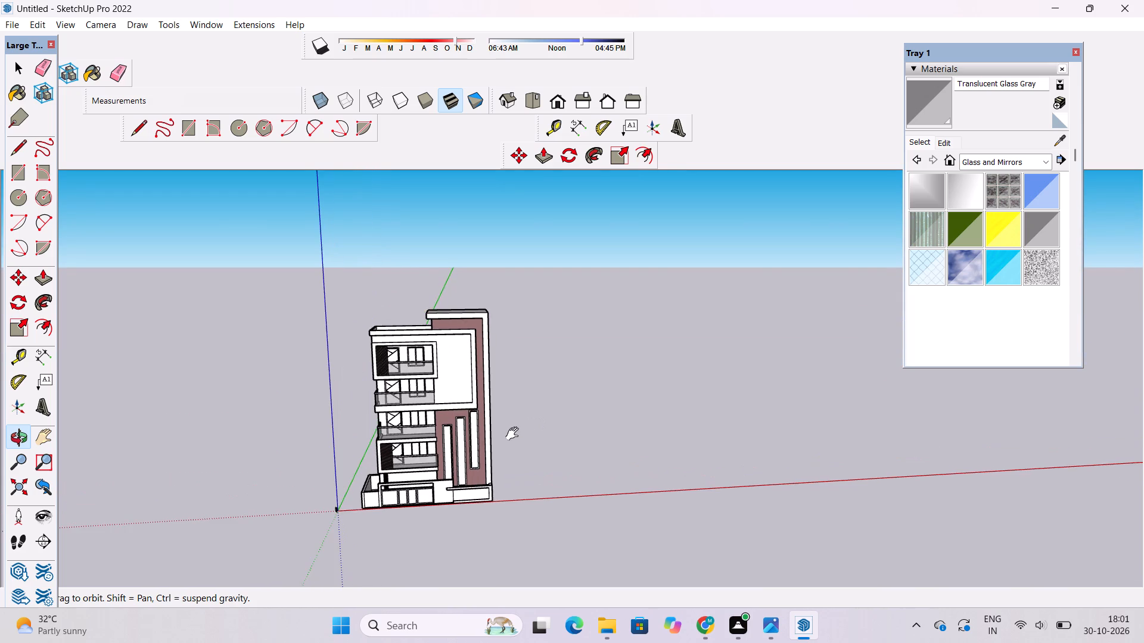
shift+drag(530, 424, 464, 430)
drag(510, 427, 350, 437)
scroll(554, 332, up, 5)
drag(557, 394, 521, 400)
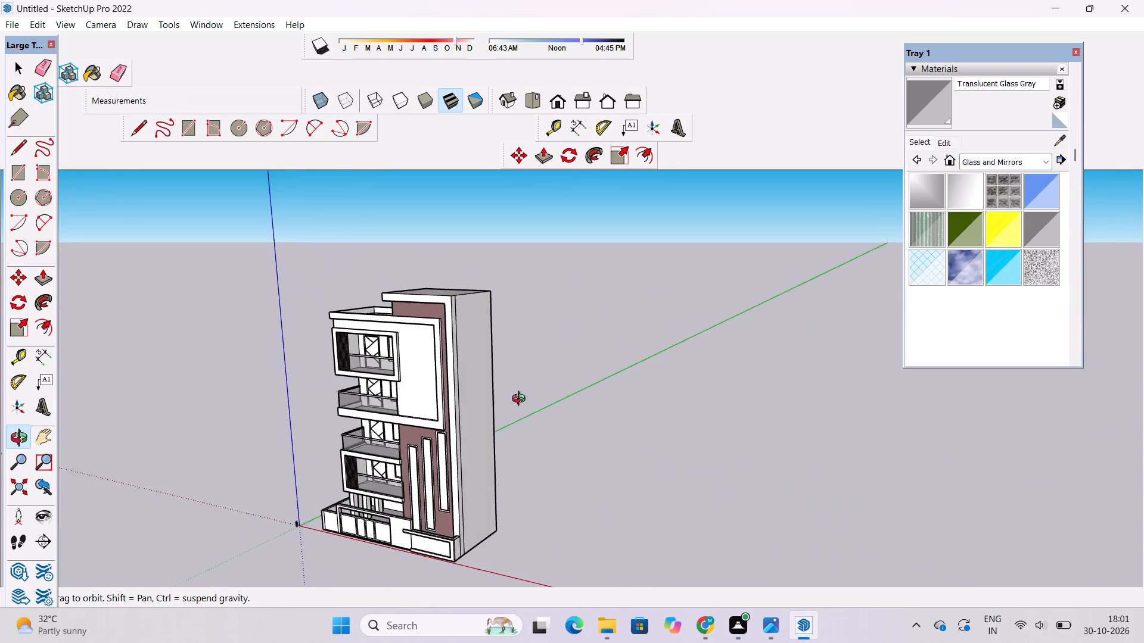
drag(521, 400, 678, 410)
drag(350, 419, 790, 392)
shift+drag(702, 419, 599, 335)
drag(477, 384, 748, 388)
shift+drag(741, 388, 639, 383)
drag(661, 395, 389, 406)
Erase the stray vertical edge on the rear face of the tower's roof slab, above the wall corner.
shift+scroll(546, 317, up, 5)
shift+drag(545, 285, 518, 330)
drag(512, 344, 791, 371)
shift+scroll(352, 265, up, 6)
shift+drag(372, 276, 377, 359)
drag(379, 371, 390, 345)
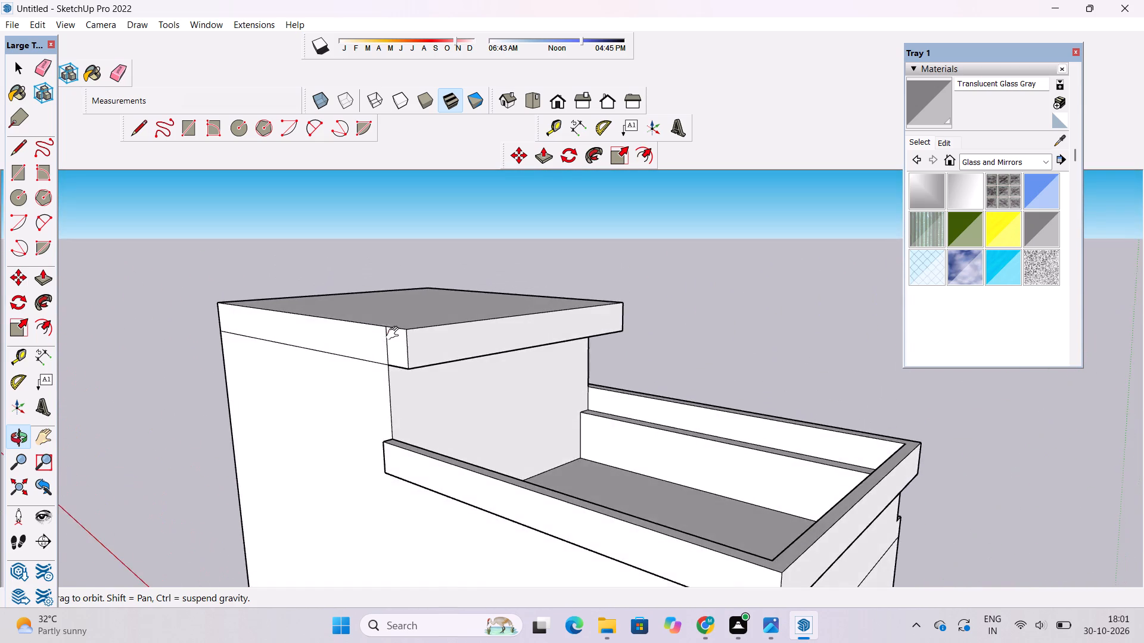
shift+scroll(395, 333, up, 8)
shift+drag(395, 334, 386, 348)
key(e)
drag(378, 382, 357, 358)
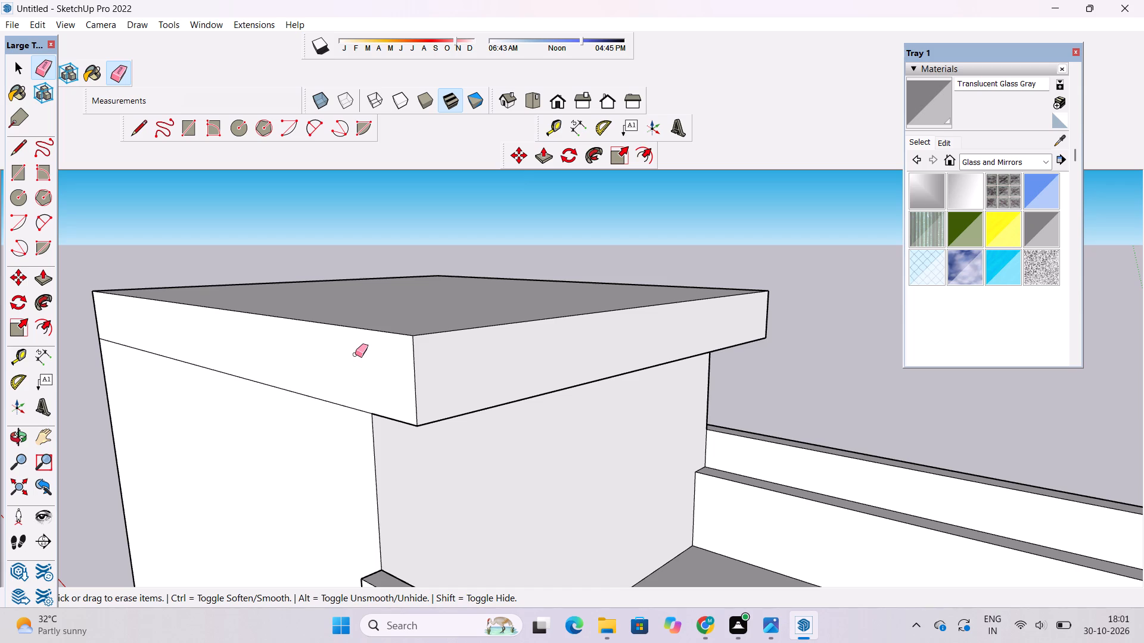
Examine the tower's roof slab, the roof terrace and the upper front balconies from several angles.
key(o)
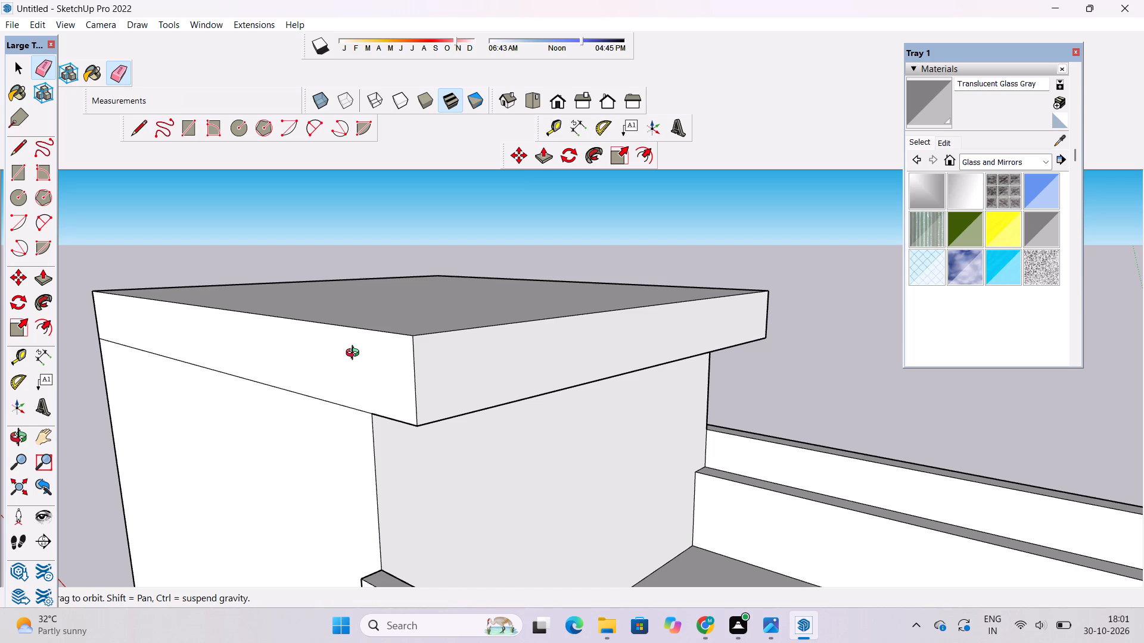
scroll(354, 353, down, 5)
drag(638, 394, 308, 415)
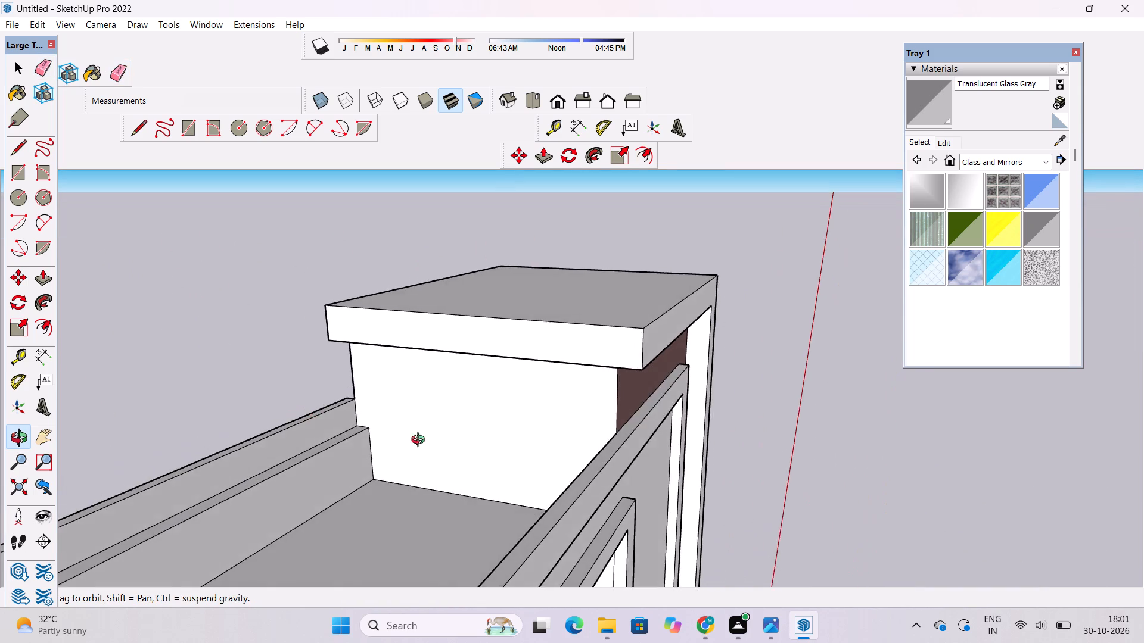
shift+drag(453, 449, 201, 415)
drag(490, 473, 97, 435)
scroll(253, 426, down, 5)
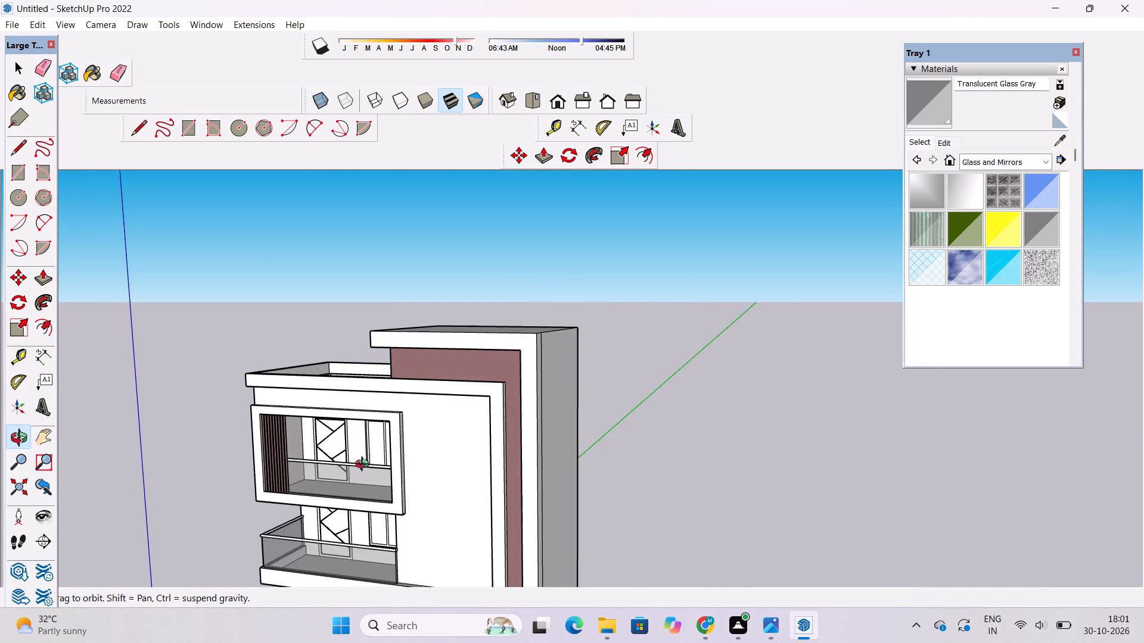
shift+drag(369, 472, 353, 399)
drag(360, 408, 514, 458)
scroll(444, 439, down, 3)
shift+drag(490, 480, 455, 466)
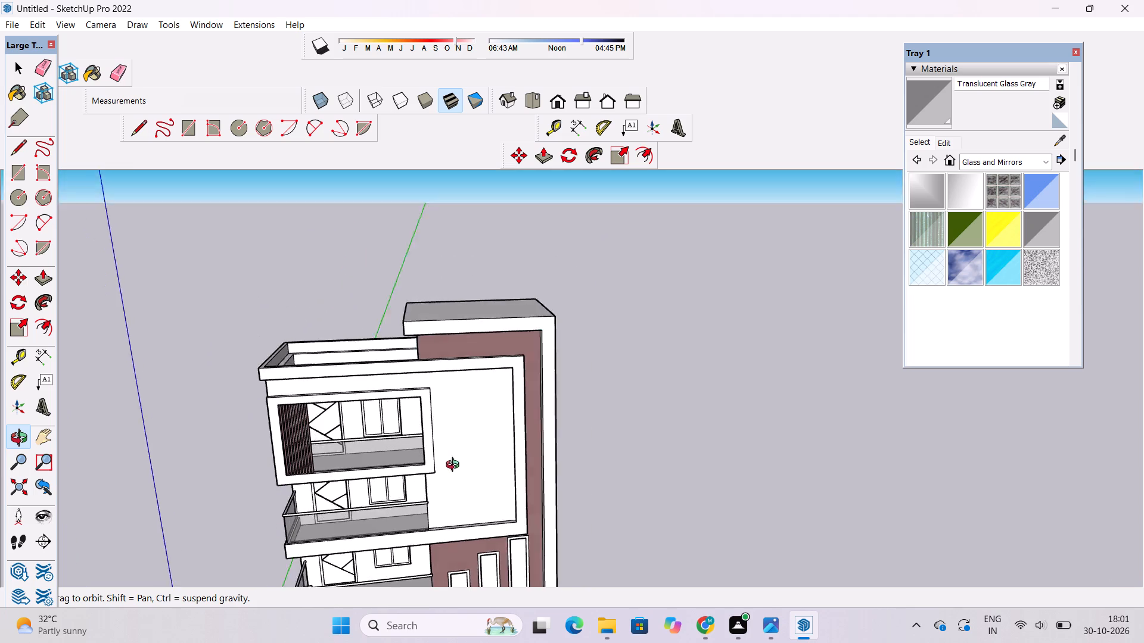
shift+drag(455, 466, 428, 460)
scroll(430, 452, up, 2)
shift+drag(433, 446, 419, 469)
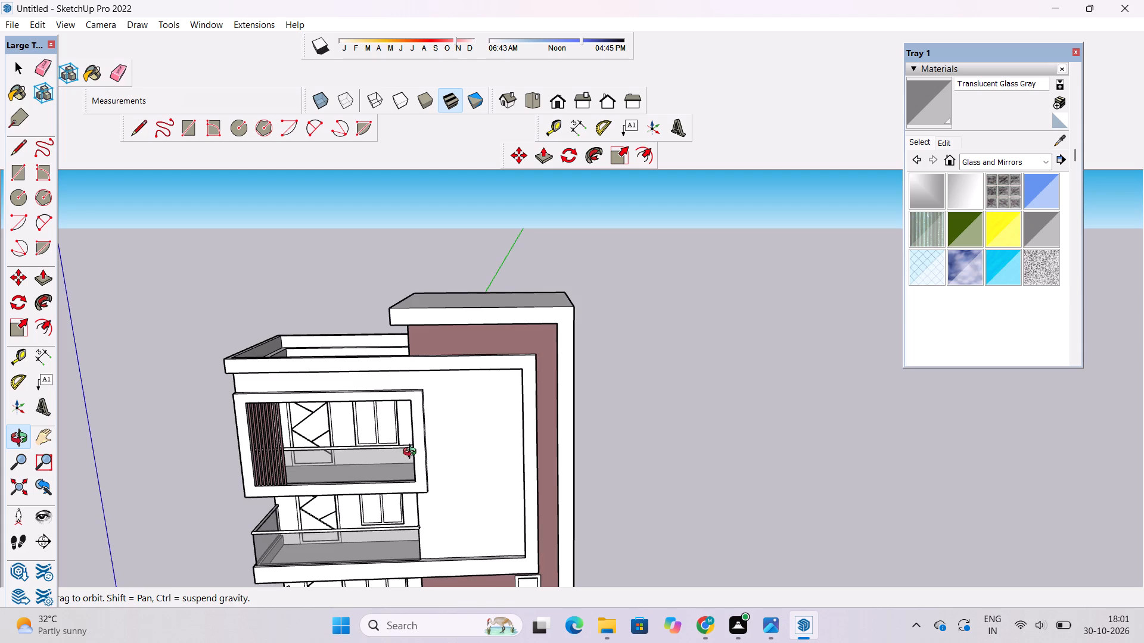
scroll(412, 453, down, 3)
shift+drag(471, 479, 421, 486)
scroll(446, 488, up, 3)
shift+drag(484, 475, 449, 482)
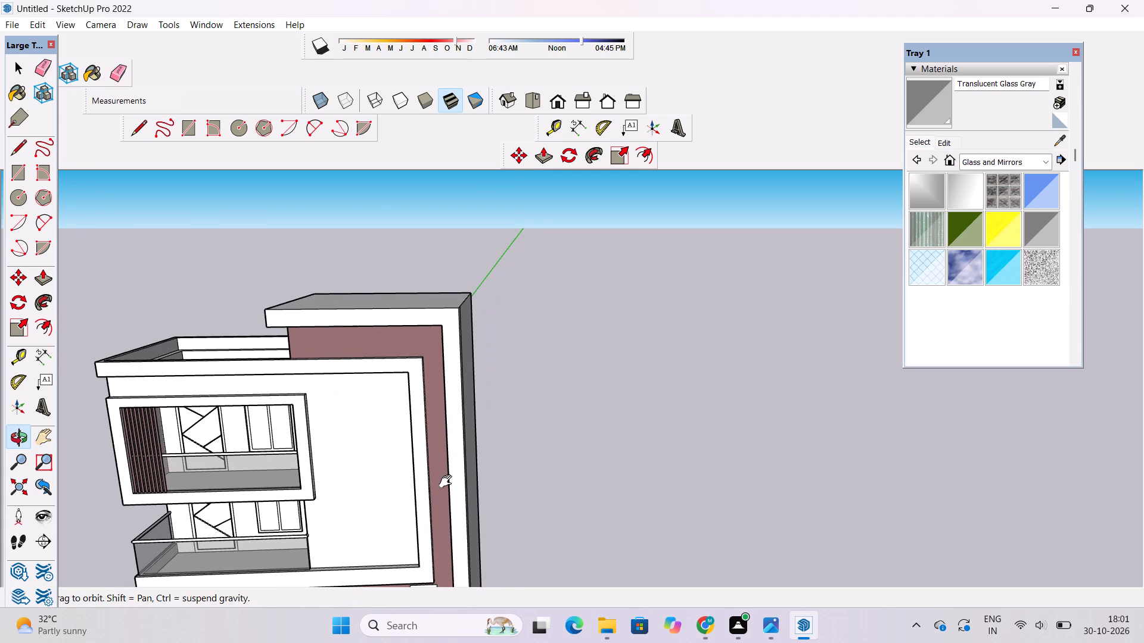
shift+drag(403, 501, 405, 412)
shift+scroll(412, 397, down, 4)
drag(419, 469, 395, 476)
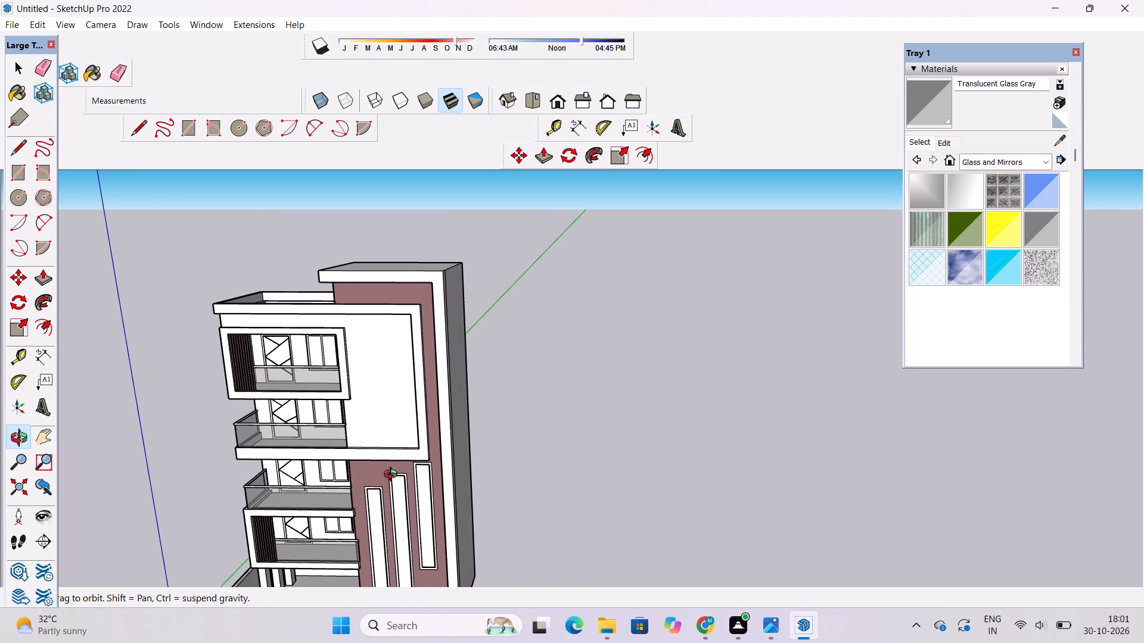
Examine the full front elevation, then the glass balcony parapets and the three tall narrow wall panels up close.
shift+drag(394, 493, 432, 436)
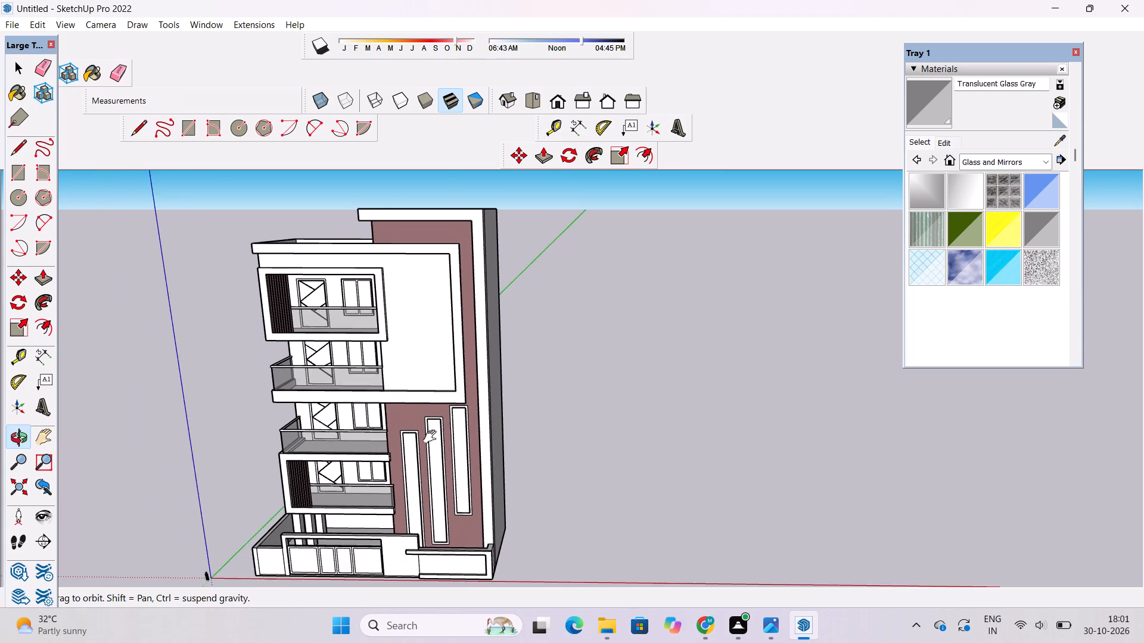
shift+scroll(430, 442, down, 4)
shift+scroll(444, 483, up, 2)
shift+drag(470, 471, 440, 488)
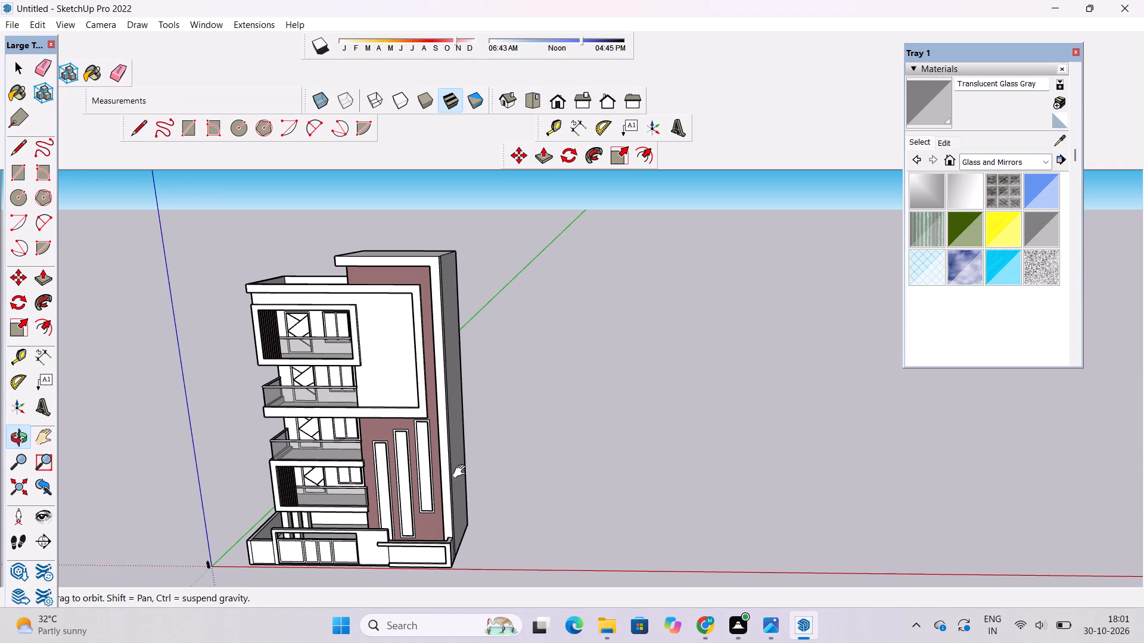
drag(362, 533, 361, 502)
shift+drag(362, 501, 381, 489)
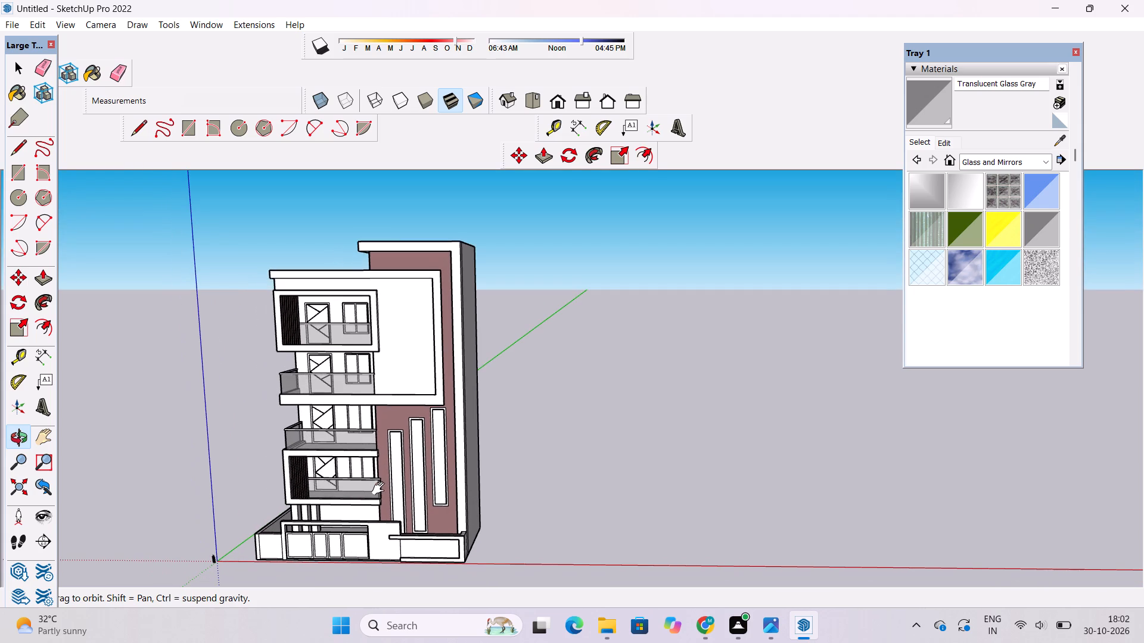
shift+scroll(555, 462, down, 4)
shift+scroll(490, 427, up, 9)
shift+drag(467, 443, 527, 447)
shift+drag(527, 447, 503, 460)
scroll(499, 463, up, 4)
shift+drag(501, 463, 481, 462)
shift+drag(477, 465, 450, 392)
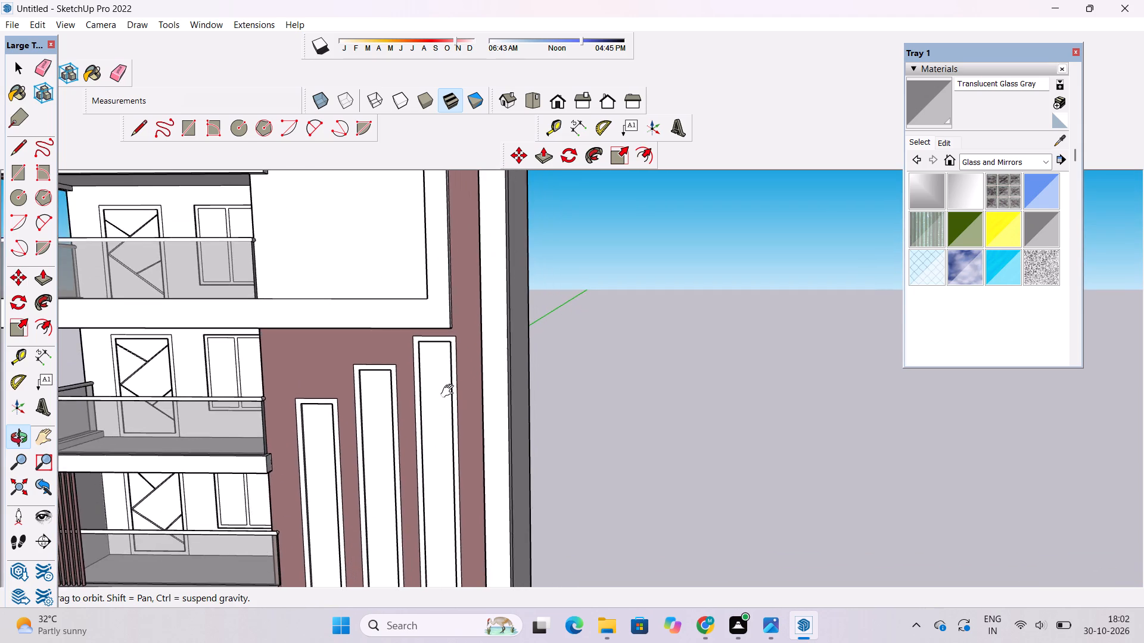
shift+scroll(450, 391, down, 3)
shift+drag(450, 414, 450, 447)
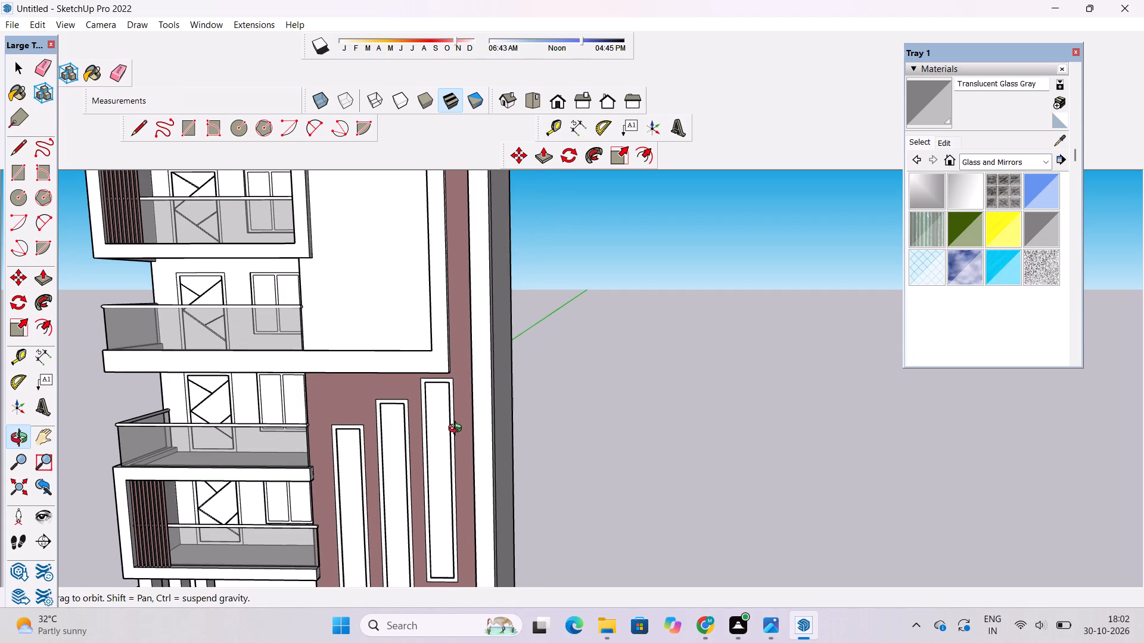
Paint the front frame and inner left edge of the left tall wall panel with 0136_Charcoal from the Colors-Named collection.
shift+scroll(439, 451, up, 1)
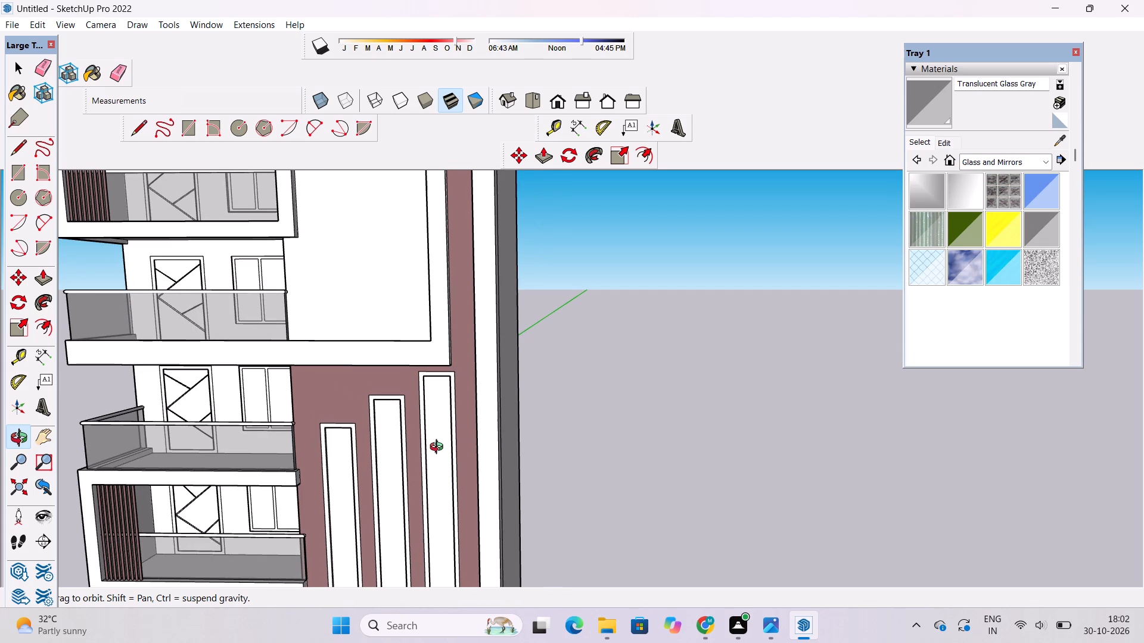
scroll(440, 447, up, 1)
scroll(440, 447, down, 4)
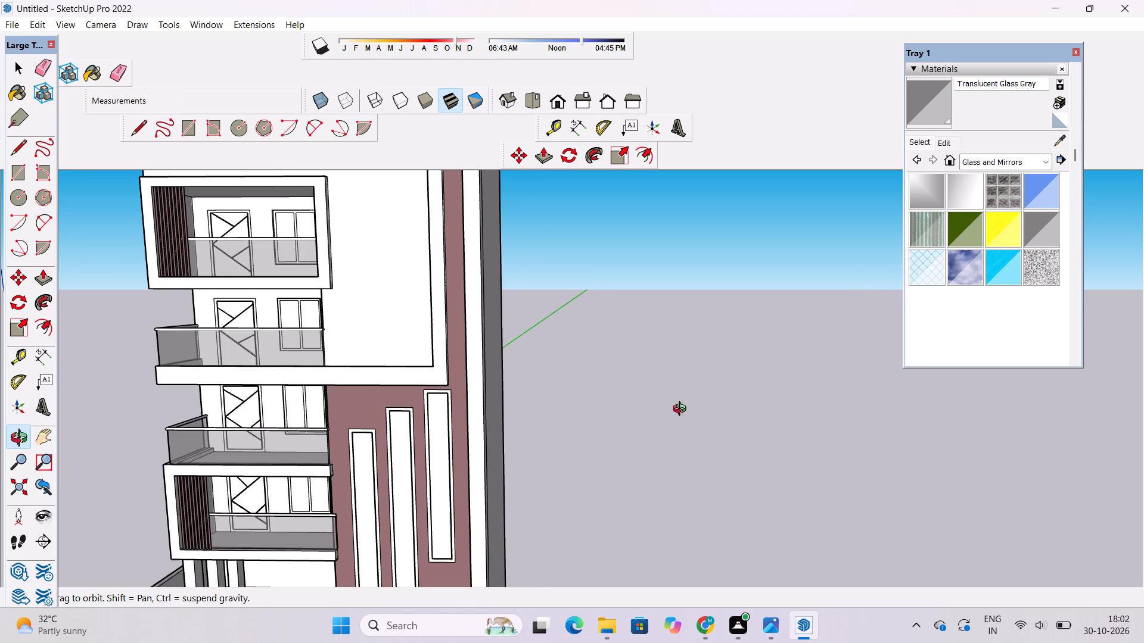
click(989, 161)
click(1013, 226)
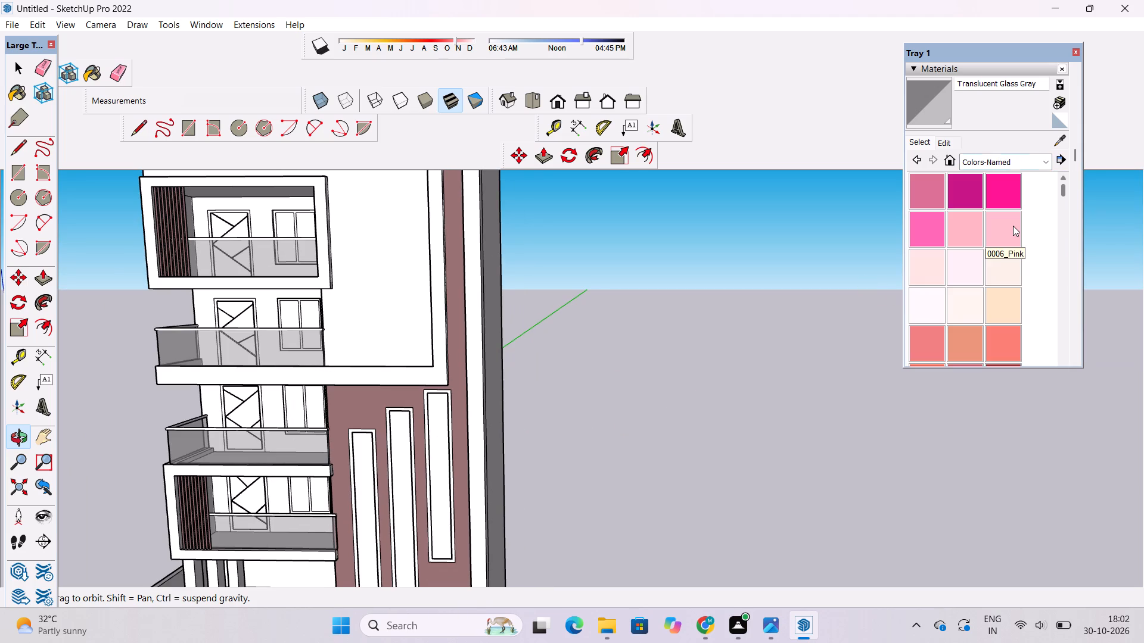
scroll(921, 280, down, 2)
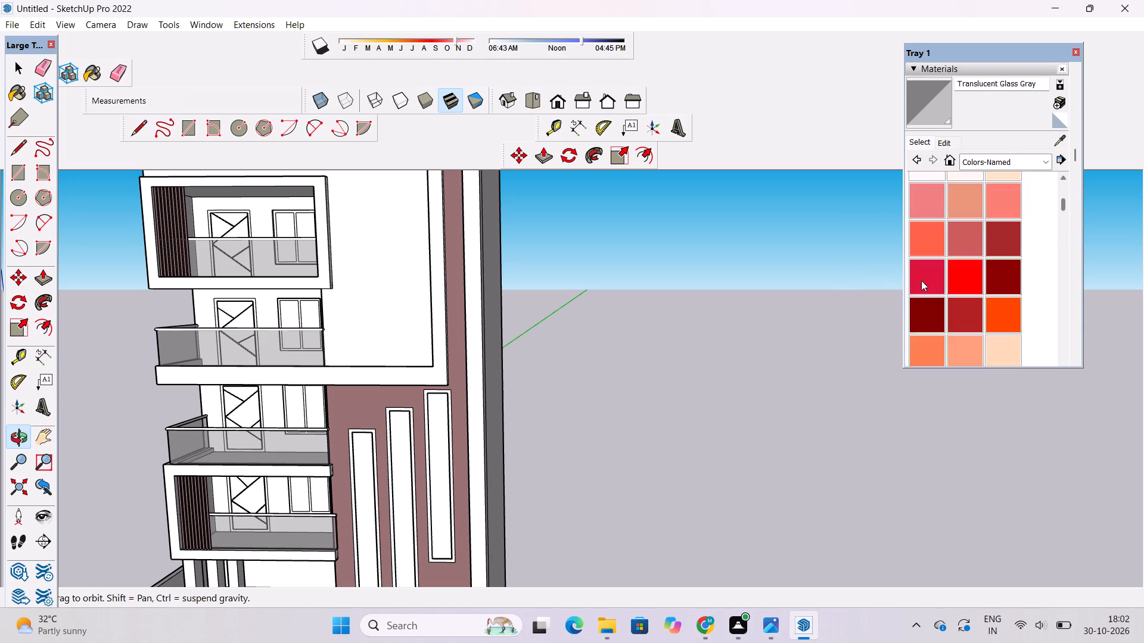
scroll(921, 280, down, 20)
scroll(925, 282, down, 1)
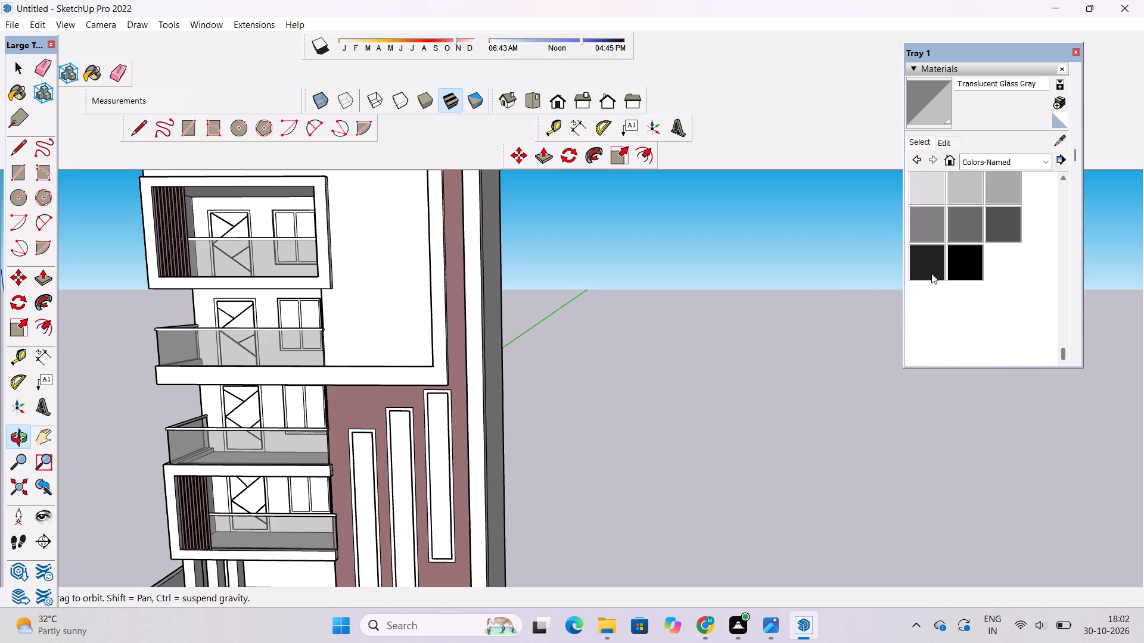
click(928, 258)
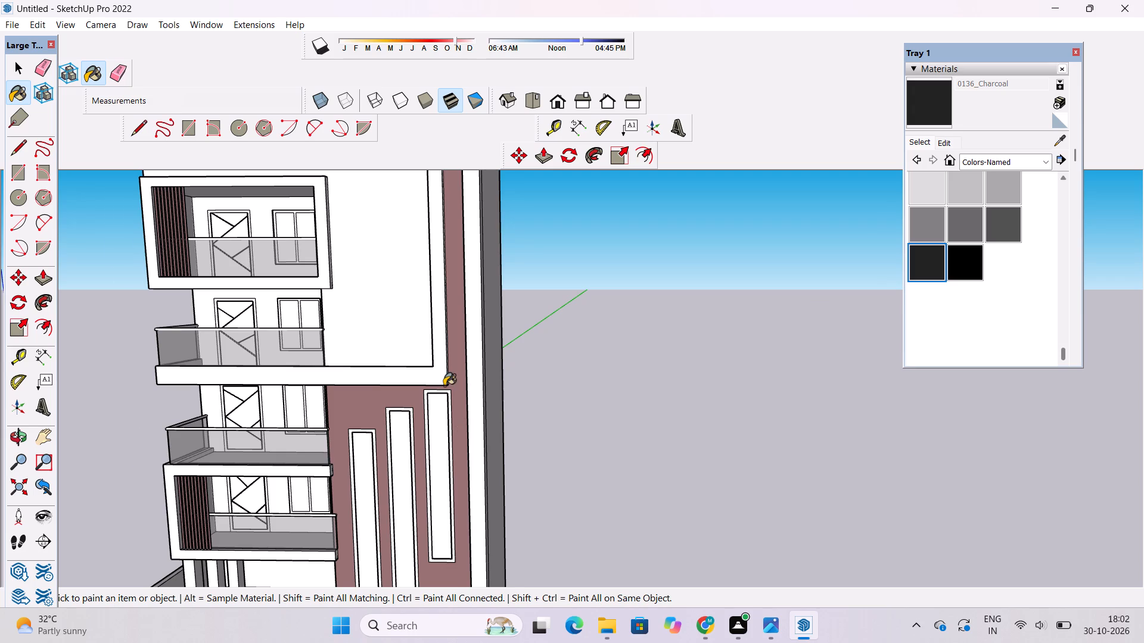
scroll(444, 386, up, 2)
scroll(341, 500, up, 18)
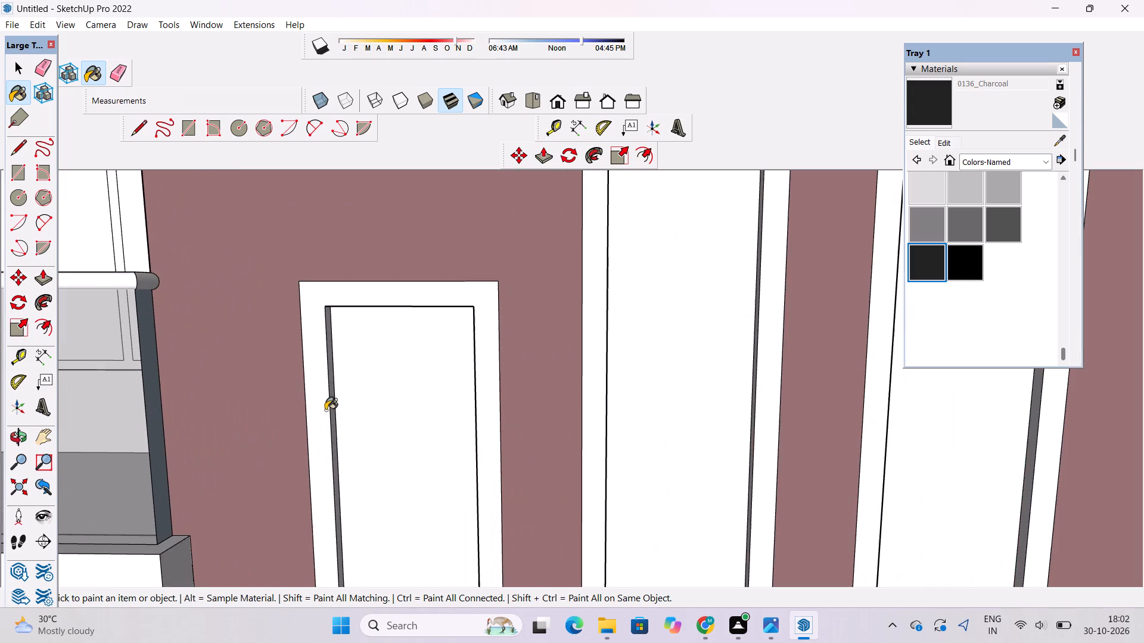
click(330, 379)
scroll(313, 330, up, 5)
click(322, 313)
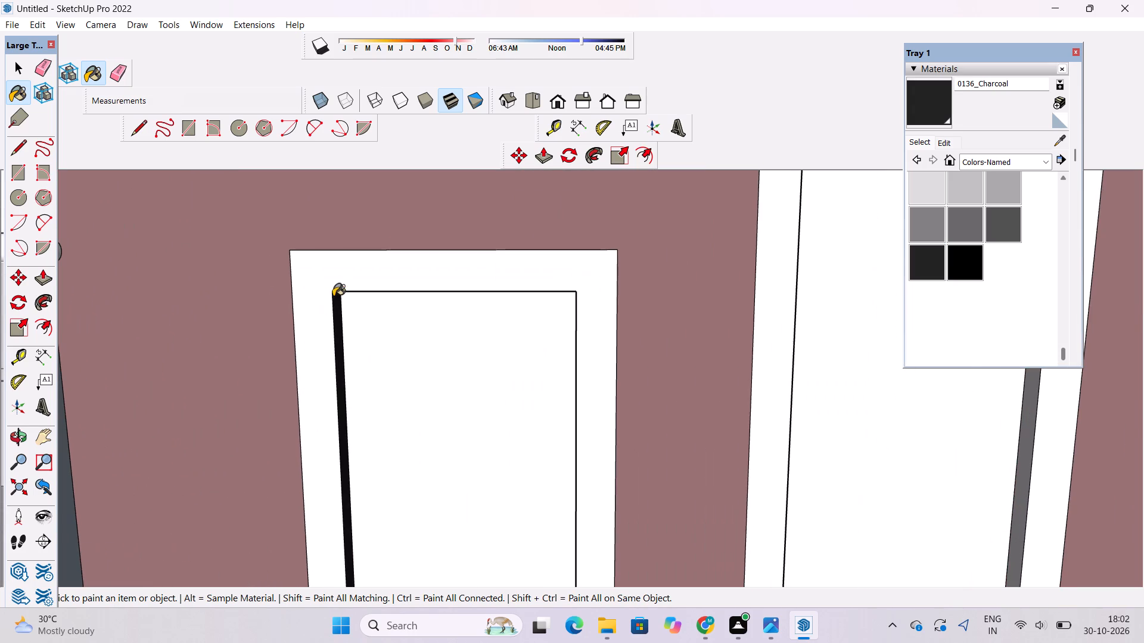
Paint the front frames of the middle and right tall wall panels with 0136_Charcoal.
scroll(344, 282, down, 20)
scroll(344, 282, down, 6)
scroll(484, 308, up, 4)
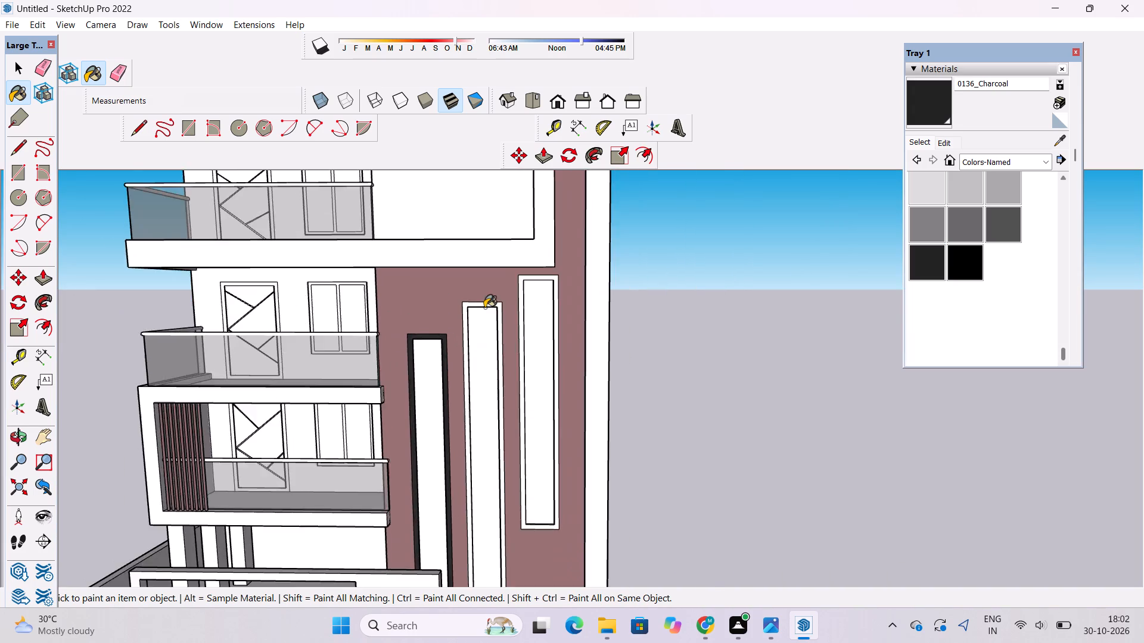
scroll(484, 308, up, 4)
click(485, 304)
click(572, 256)
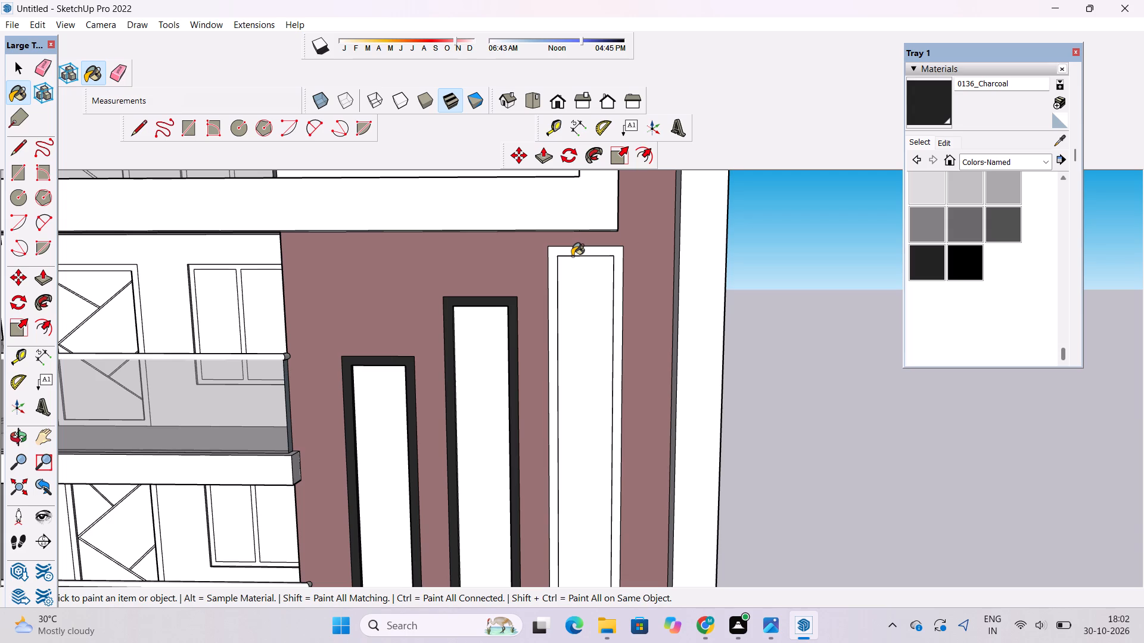
scroll(583, 254, up, 10)
click(577, 257)
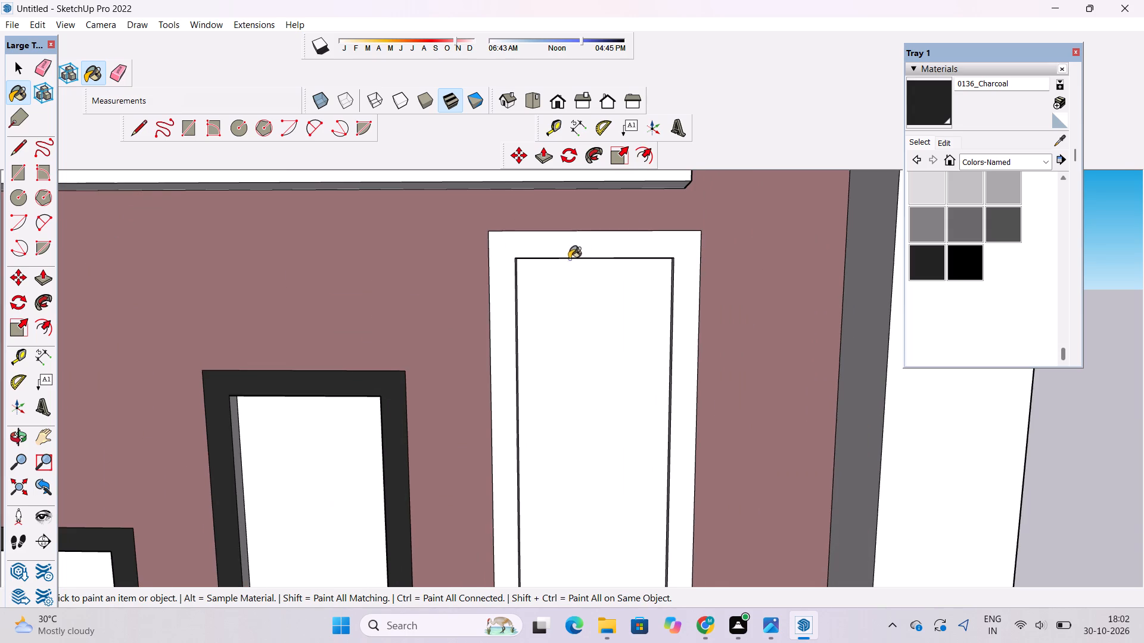
Paint the inner left, right and top edges of the right tall panel's frame with 0136_Charcoal.
scroll(502, 296, up, 6)
scroll(528, 313, up, 17)
click(526, 313)
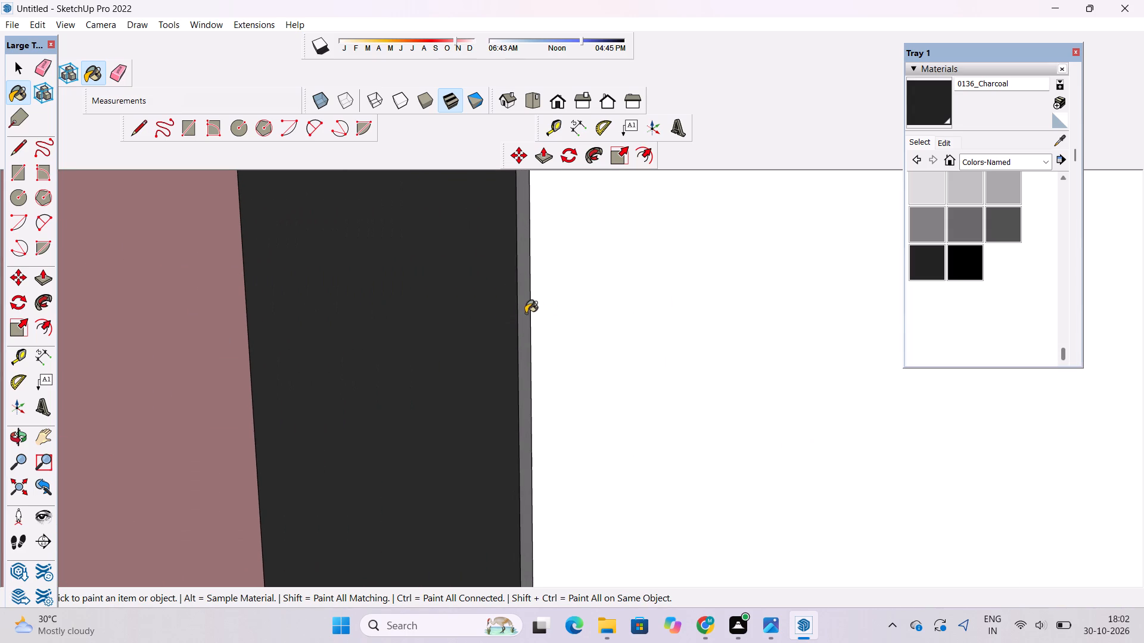
scroll(494, 246, down, 19)
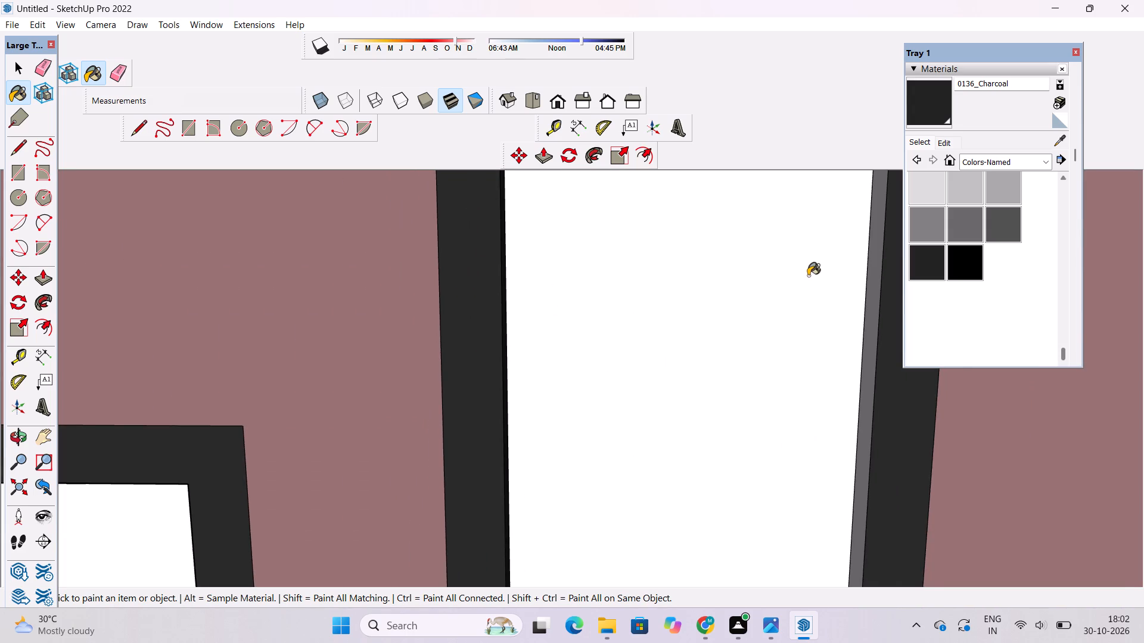
click(810, 271)
scroll(781, 342, down, 3)
scroll(789, 253, up, 13)
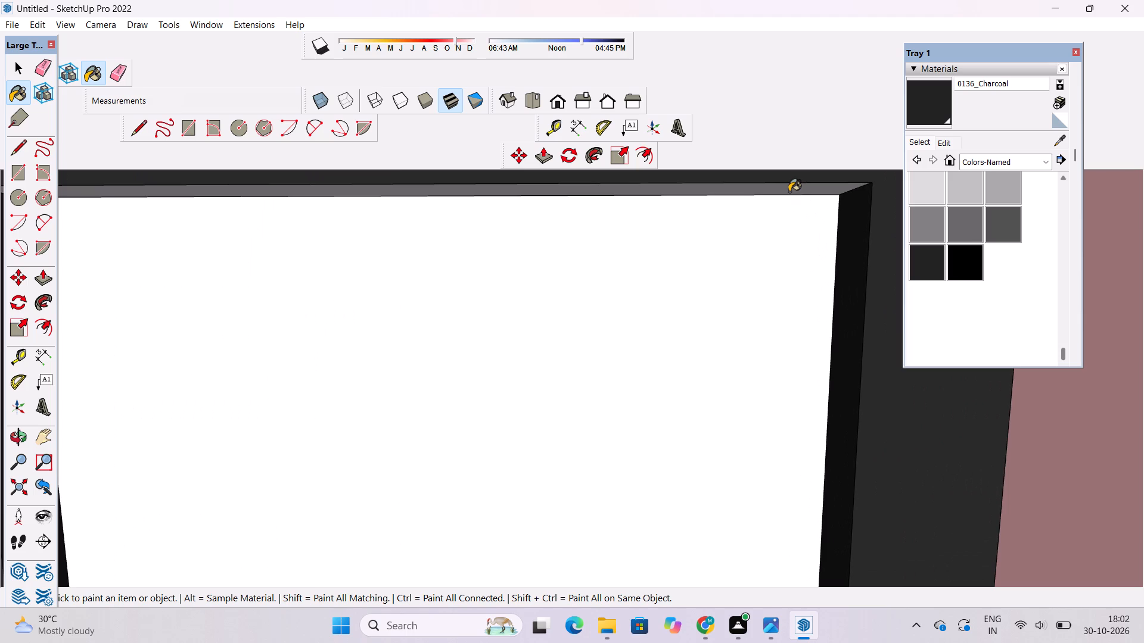
click(789, 191)
scroll(691, 215, down, 20)
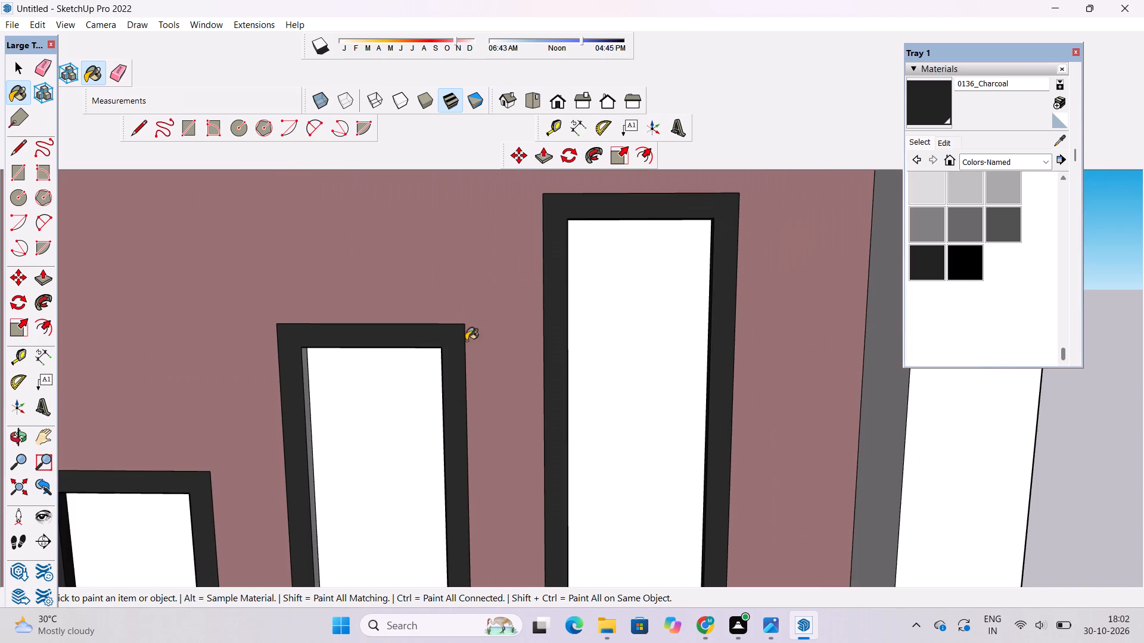
Paint the inner left, top and right edges of the middle tall panel's frame with 0136_Charcoal.
scroll(379, 370, up, 5)
scroll(333, 320, up, 15)
click(292, 332)
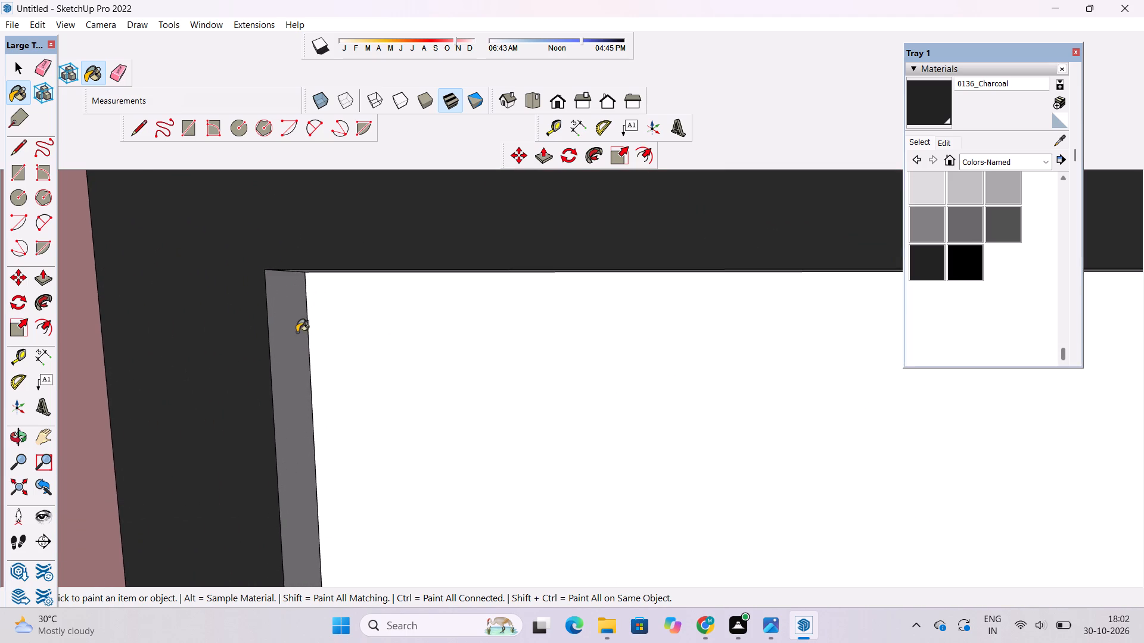
scroll(443, 327, down, 7)
scroll(482, 338, up, 19)
click(518, 224)
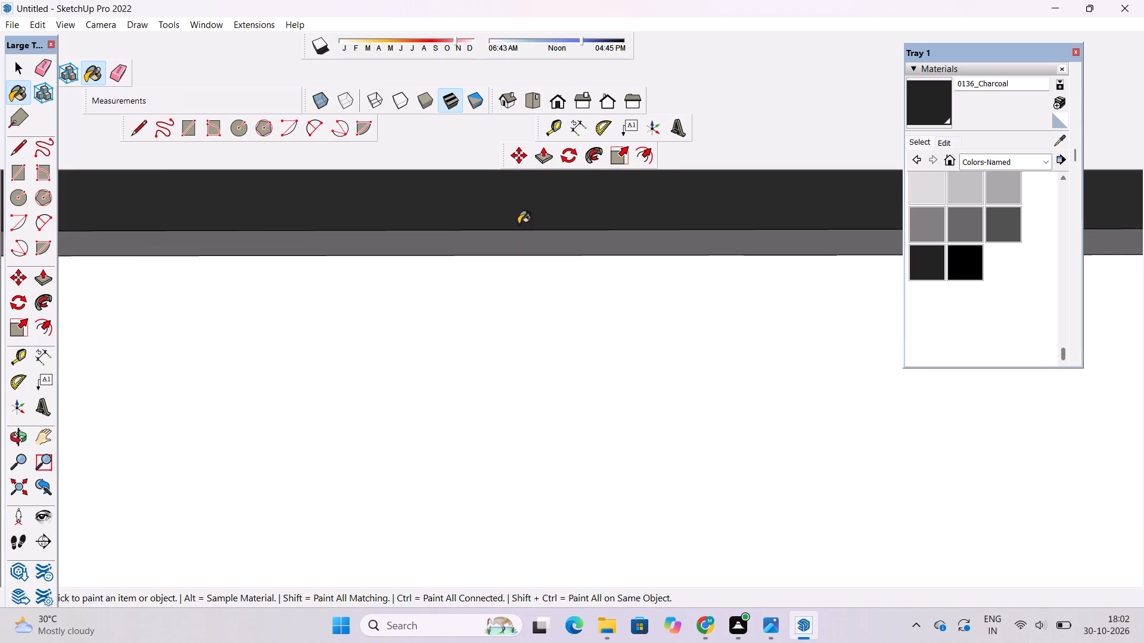
scroll(427, 232, down, 16)
scroll(455, 223, up, 1)
scroll(453, 229, down, 15)
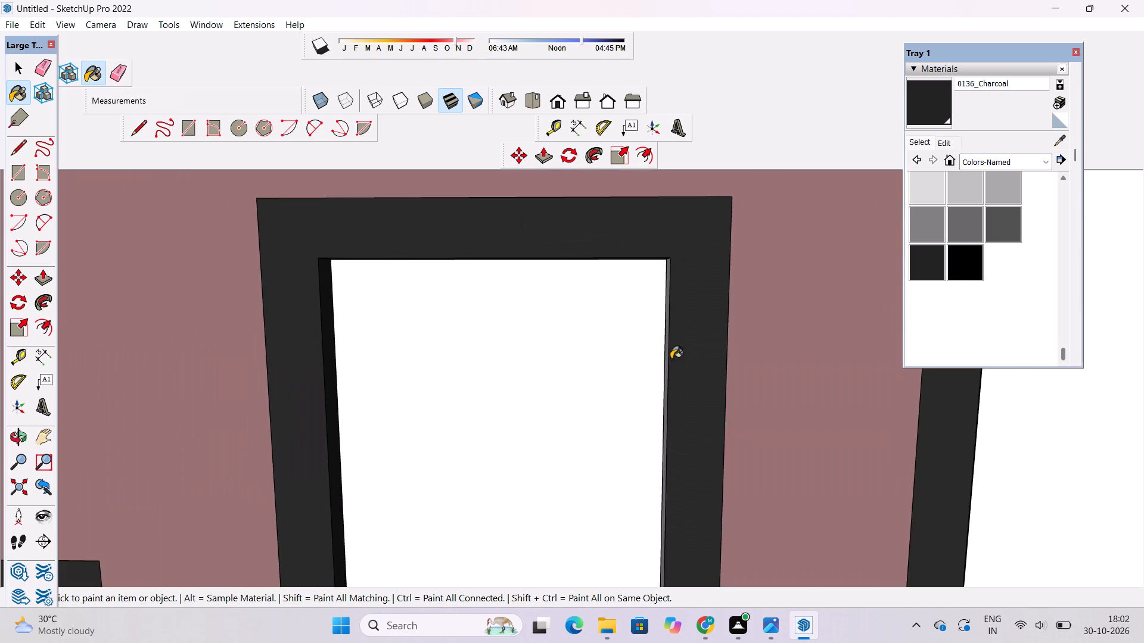
scroll(658, 315, up, 15)
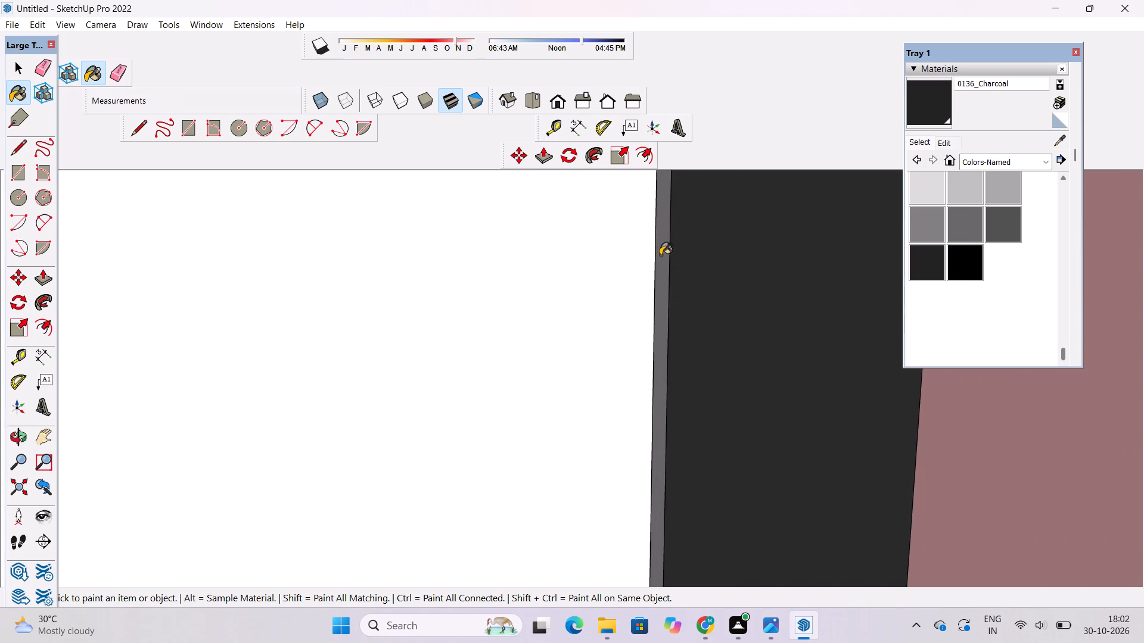
click(673, 247)
click(663, 235)
scroll(553, 273, down, 15)
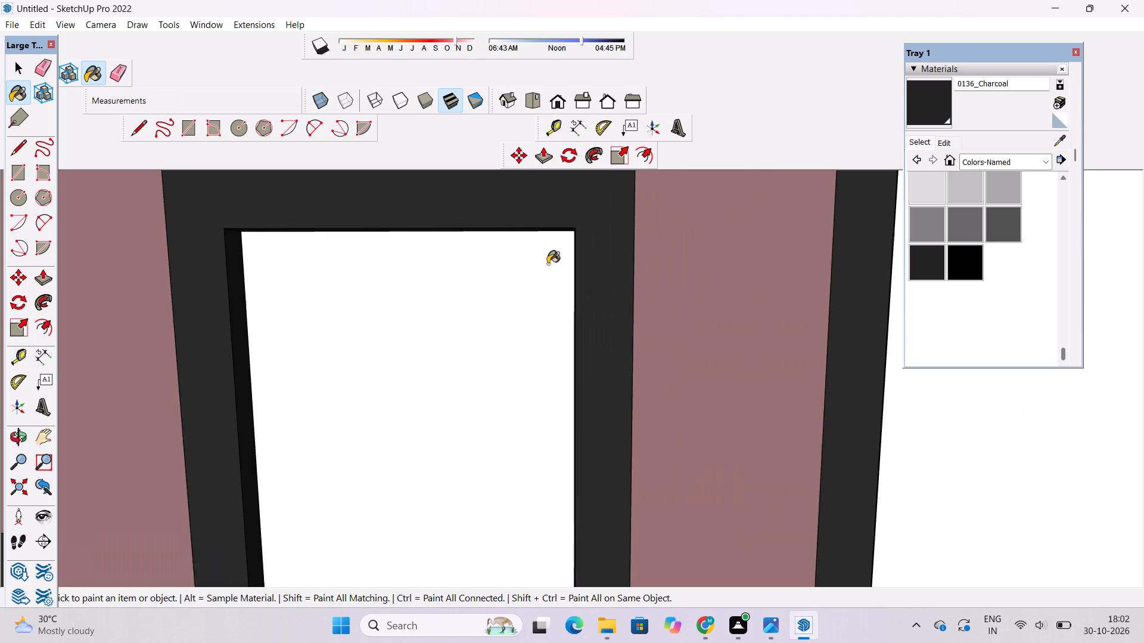
Paint the inner bottom edge of the middle tall panel's frame with 0136_Charcoal.
scroll(548, 263, down, 20)
scroll(403, 415, down, 9)
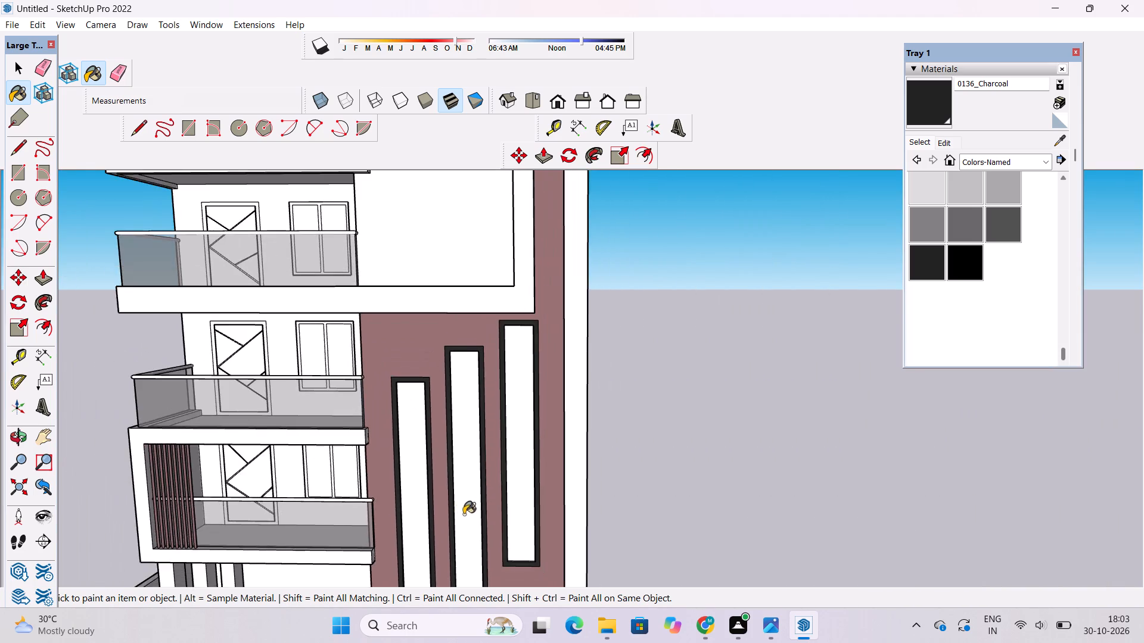
scroll(464, 514, down, 5)
scroll(464, 527, up, 7)
scroll(481, 532, up, 17)
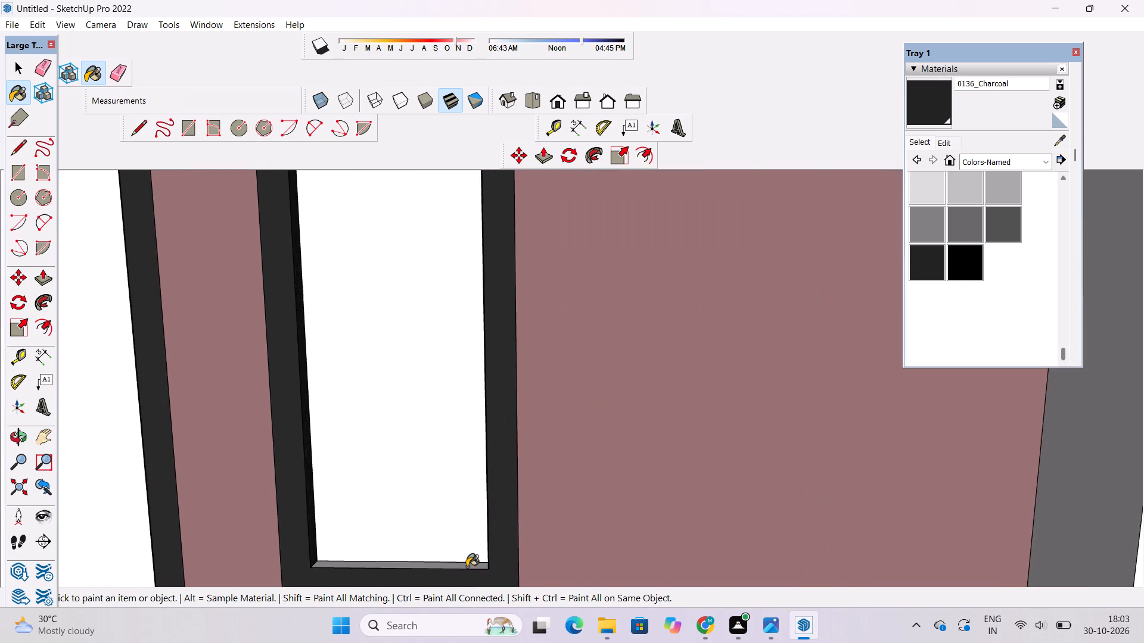
scroll(467, 567, up, 5)
click(468, 564)
scroll(394, 538, up, 16)
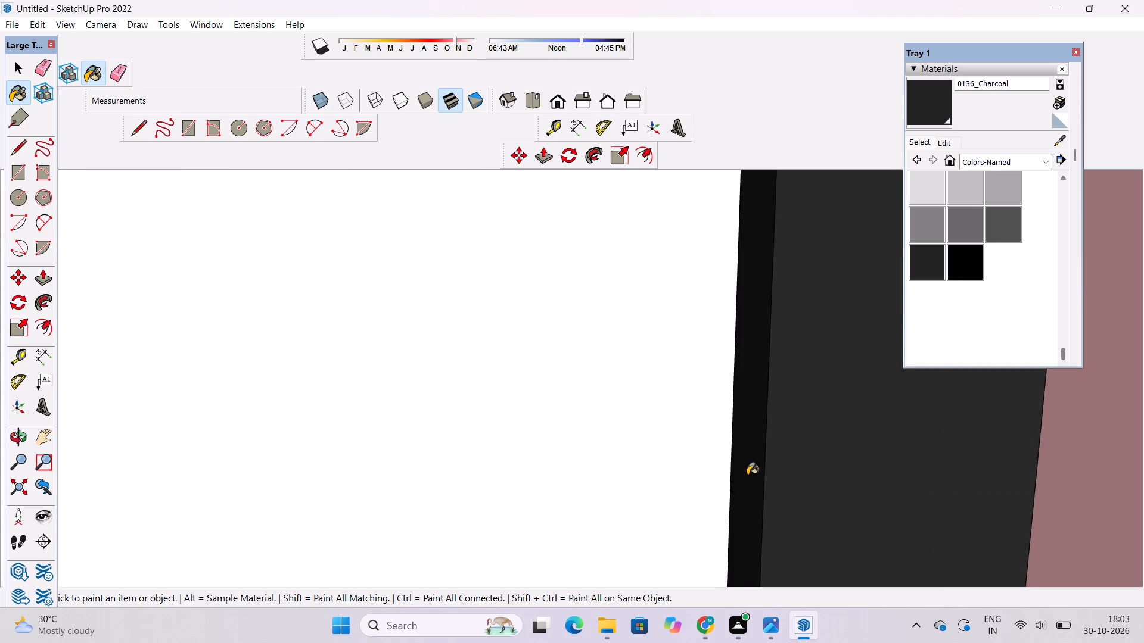
Paint the inner right and bottom edges of the left tall panel's frame, behind the parapet, with 0136_Charcoal.
scroll(680, 463, down, 20)
scroll(680, 463, down, 12)
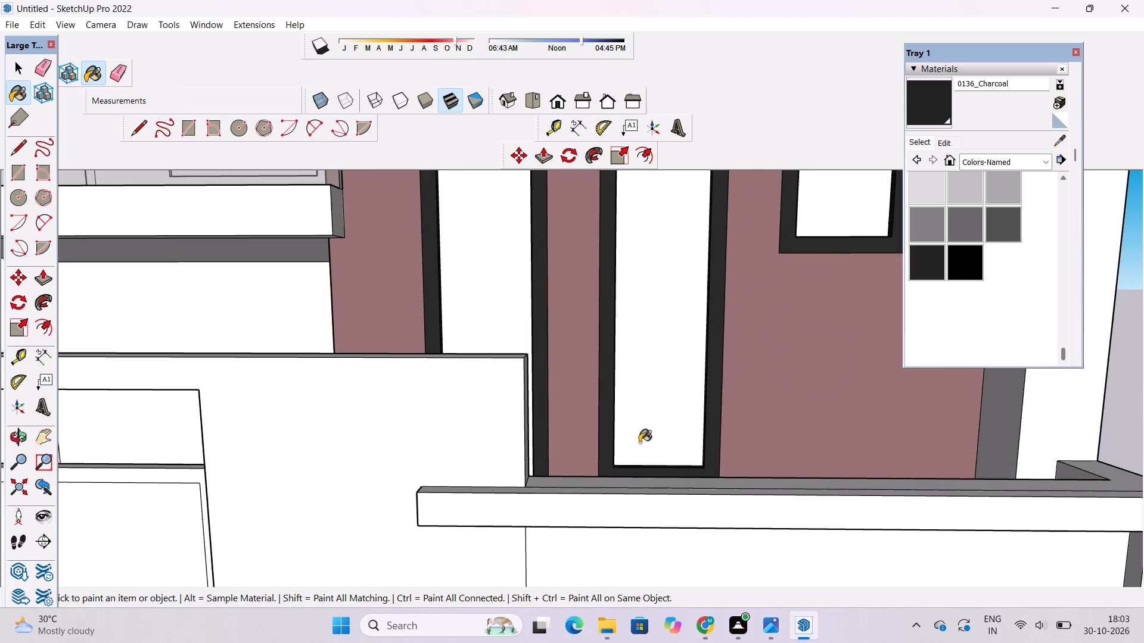
key(o)
drag(653, 439, 605, 567)
drag(573, 563, 572, 545)
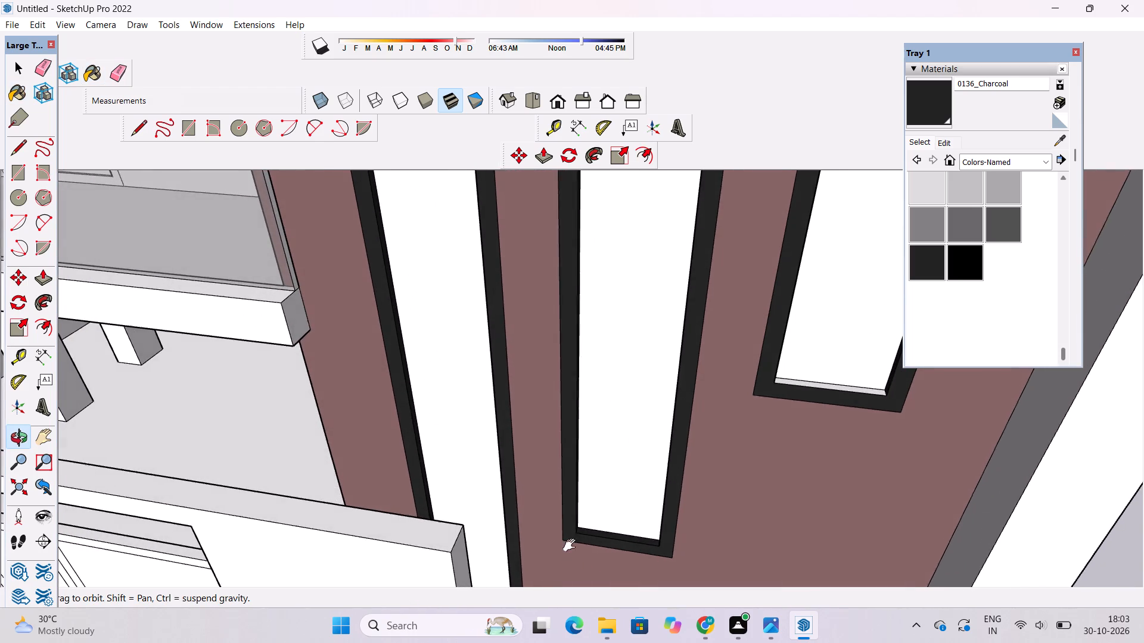
drag(572, 545, 613, 396)
drag(613, 396, 783, 536)
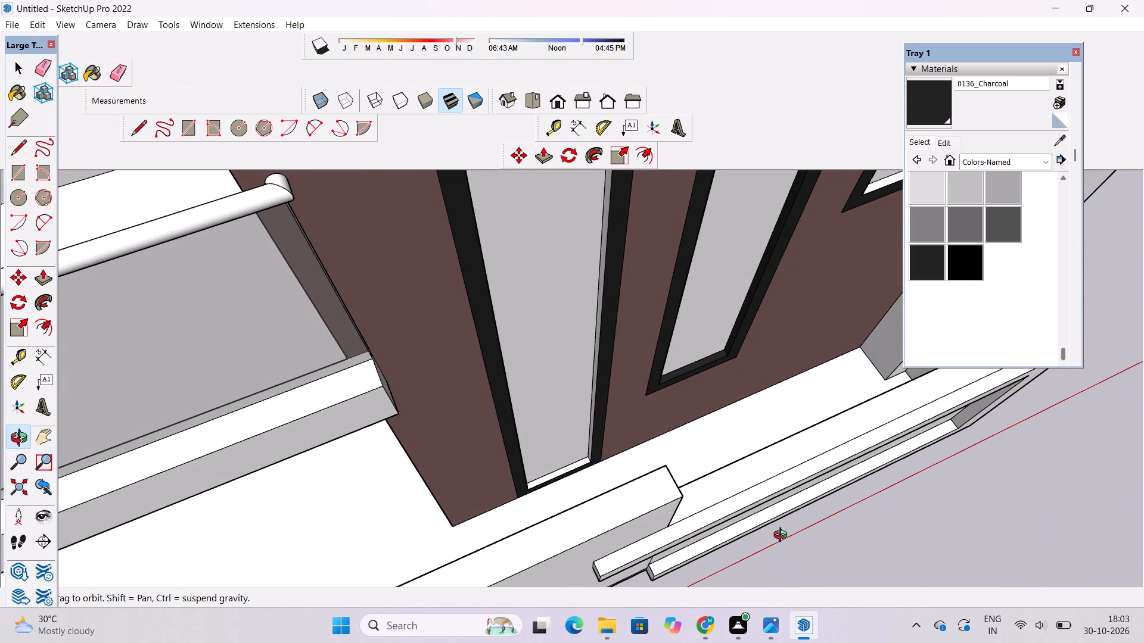
shift+drag(636, 471, 623, 533)
drag(599, 534, 655, 475)
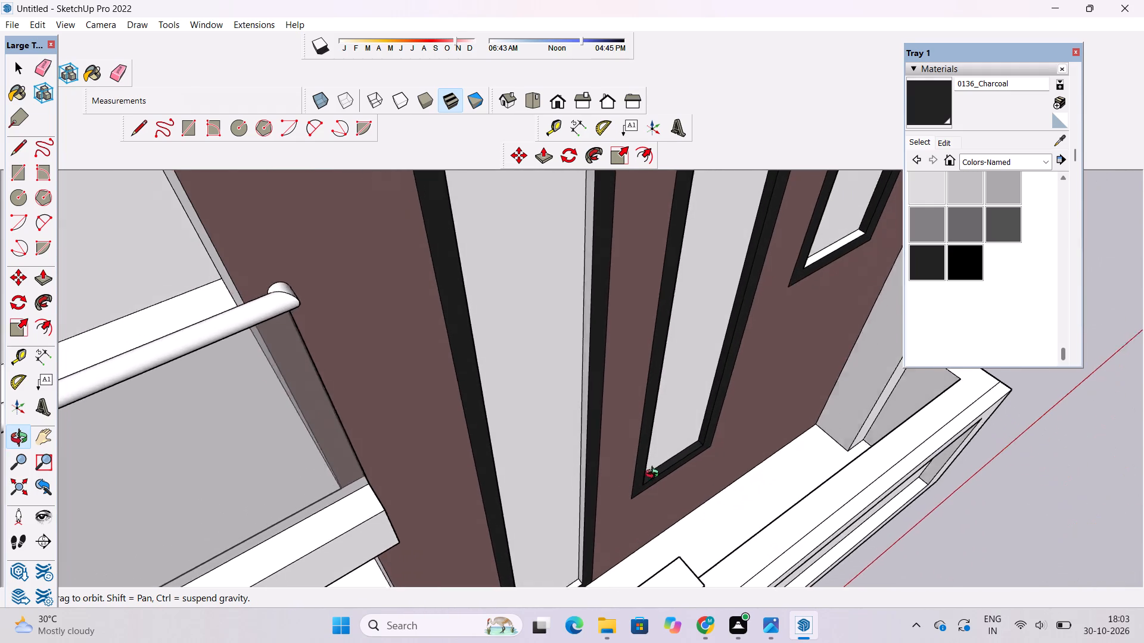
drag(655, 475, 658, 470)
shift+drag(627, 539, 643, 344)
drag(640, 364, 661, 445)
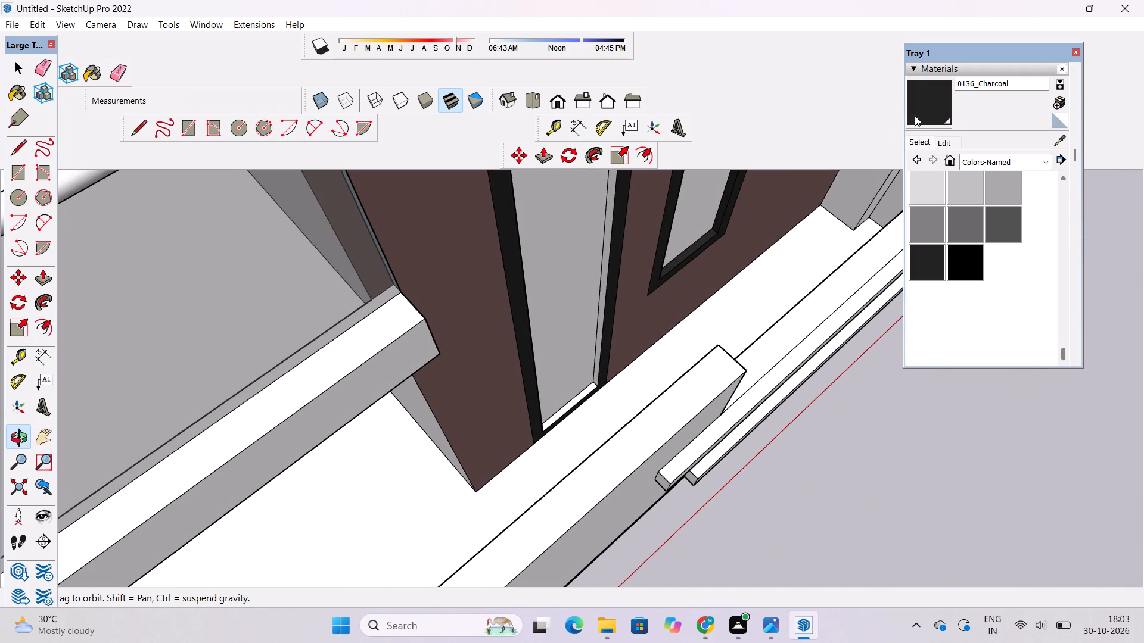
click(923, 109)
scroll(610, 384, up, 13)
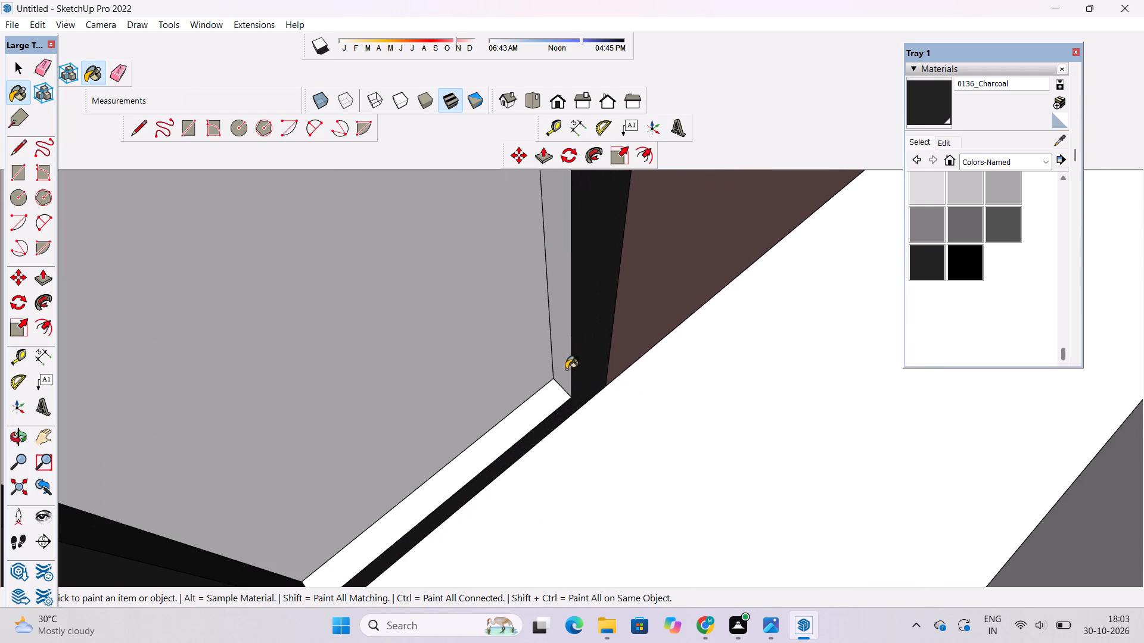
click(564, 365)
click(549, 402)
scroll(551, 411, down, 16)
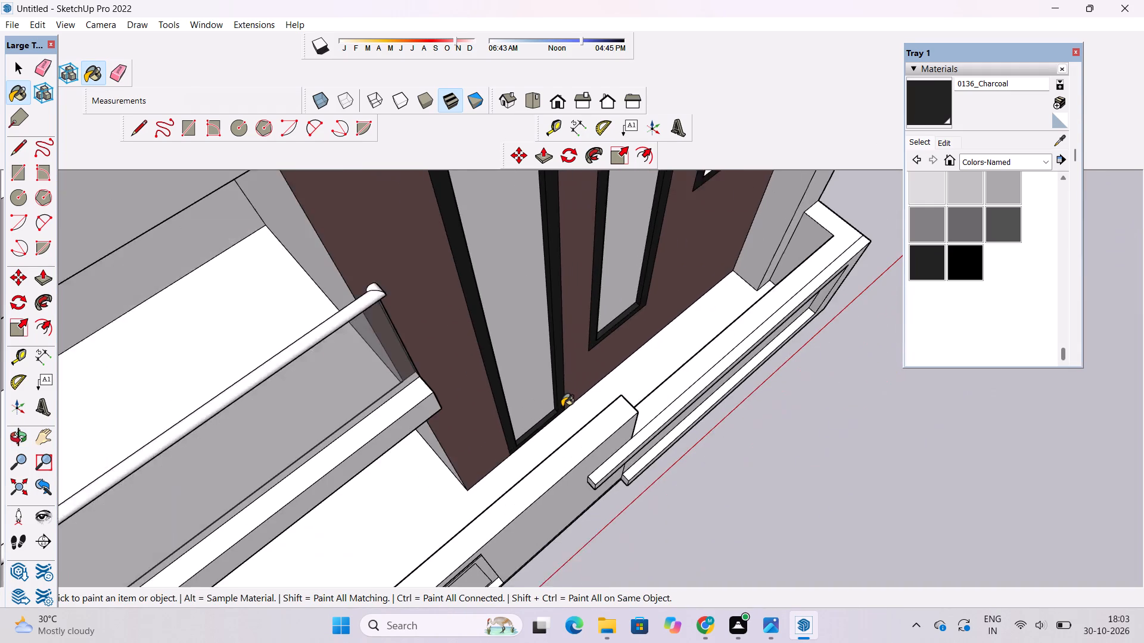
Examine the charcoal frames of the three tall wall panels from above and from the front, including their lower inner edges.
scroll(562, 407, down, 3)
key(o)
drag(585, 405, 577, 374)
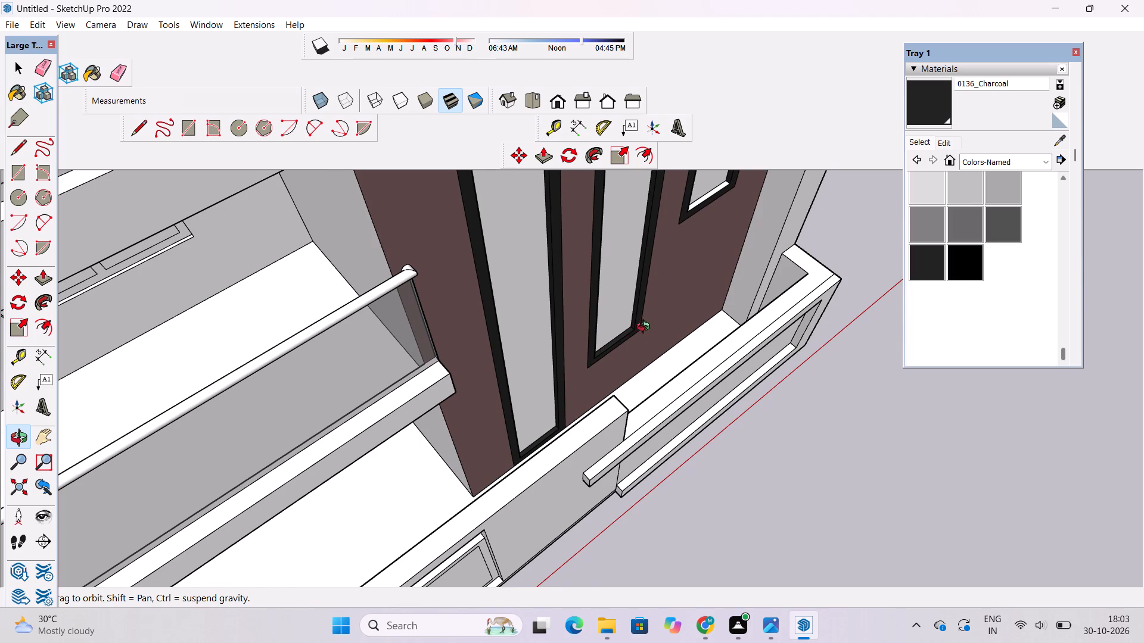
shift+drag(654, 321, 615, 395)
drag(751, 328, 707, 368)
scroll(699, 312, down, 6)
drag(695, 337, 695, 445)
drag(695, 448, 674, 336)
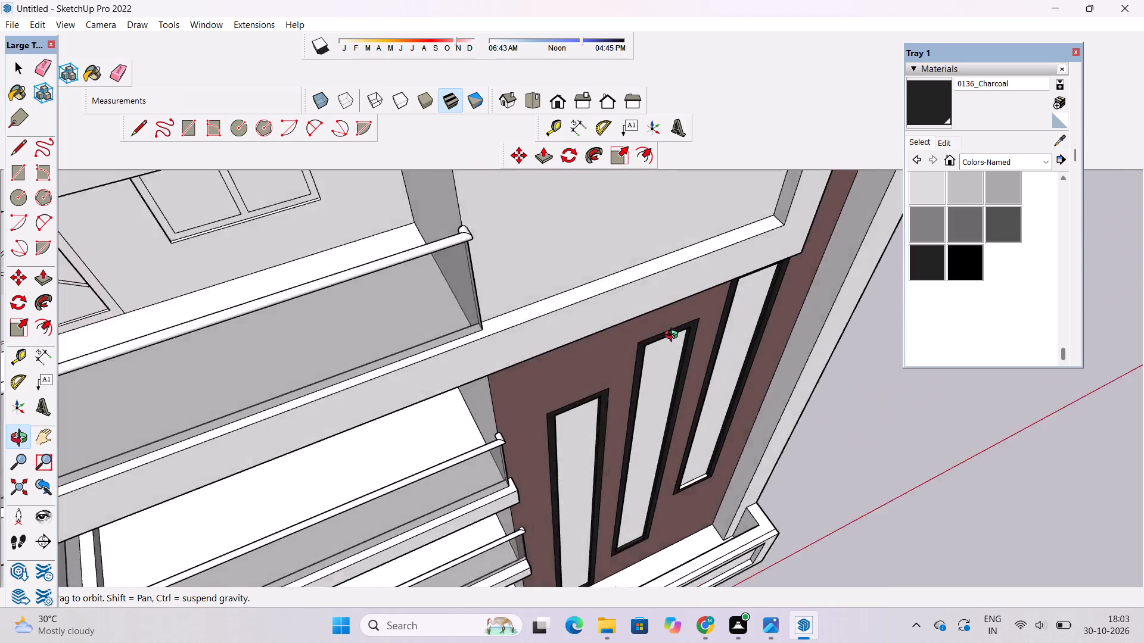
drag(674, 336, 674, 319)
drag(747, 420, 685, 318)
scroll(683, 315, down, 5)
drag(712, 386, 686, 323)
drag(697, 345, 666, 356)
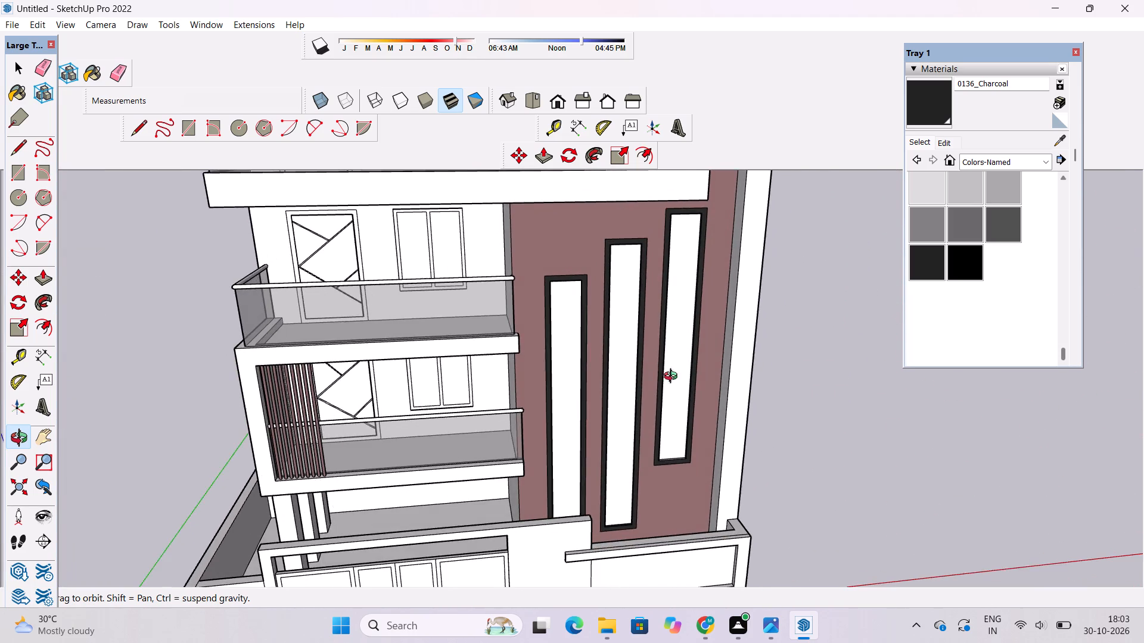
drag(676, 383, 723, 457)
drag(723, 457, 707, 410)
drag(706, 408, 747, 442)
scroll(683, 439, up, 3)
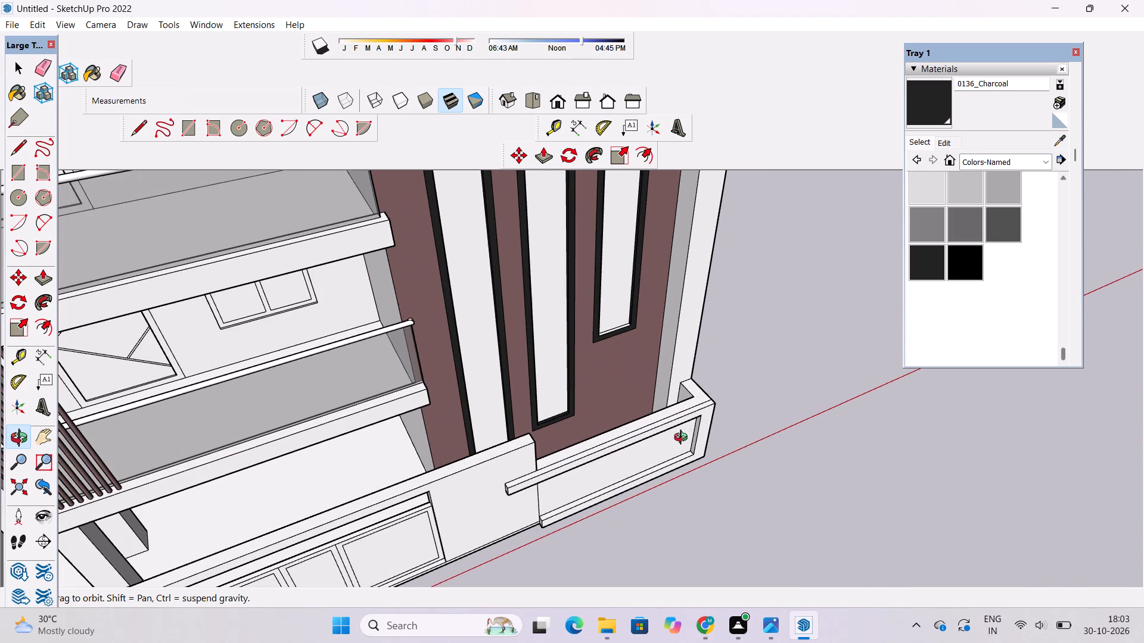
shift+drag(623, 383, 617, 457)
drag(618, 460, 638, 473)
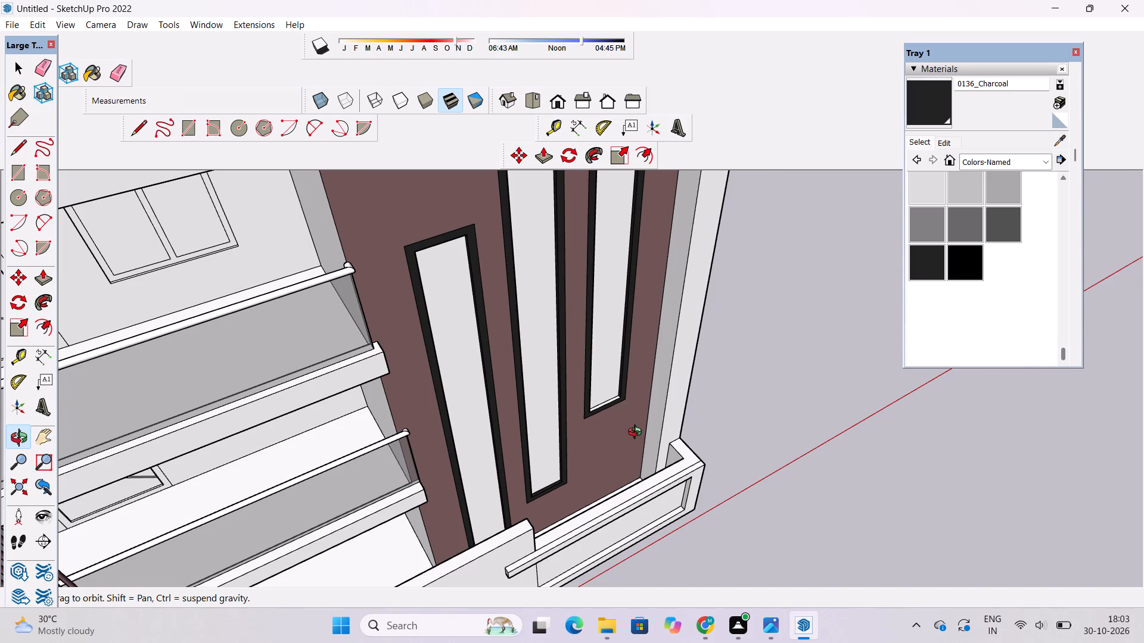
Paint the inner bottom edge of the right tall panel's frame with 0136_Charcoal.
scroll(621, 417, up, 4)
shift+drag(621, 395, 631, 459)
scroll(640, 421, up, 3)
shift+drag(639, 420, 663, 420)
click(929, 98)
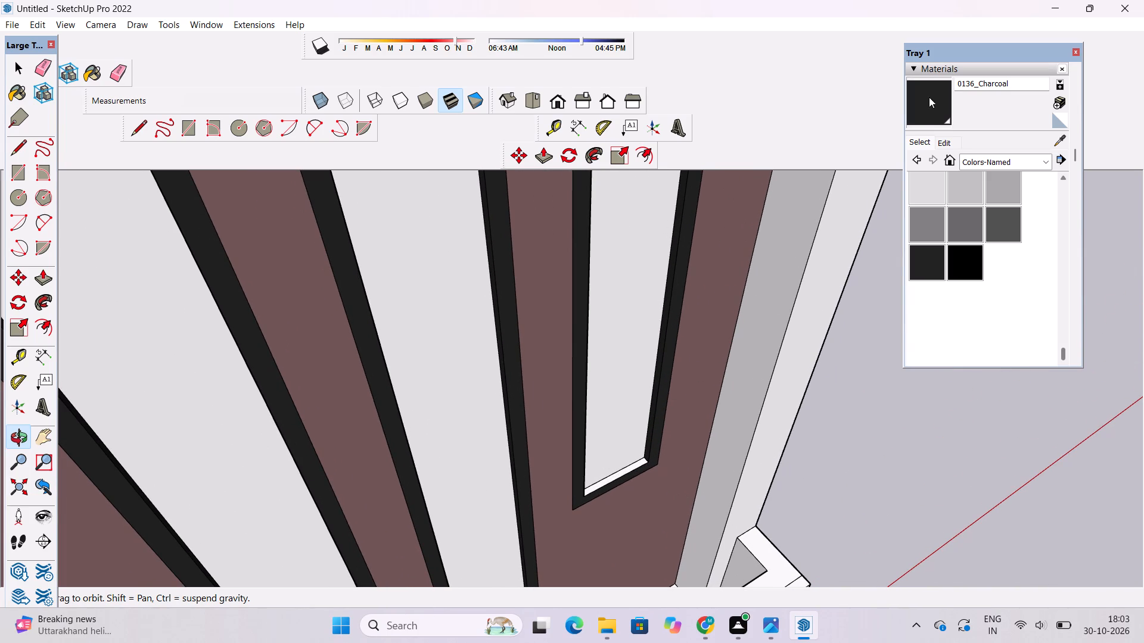
scroll(633, 466, up, 9)
click(638, 463)
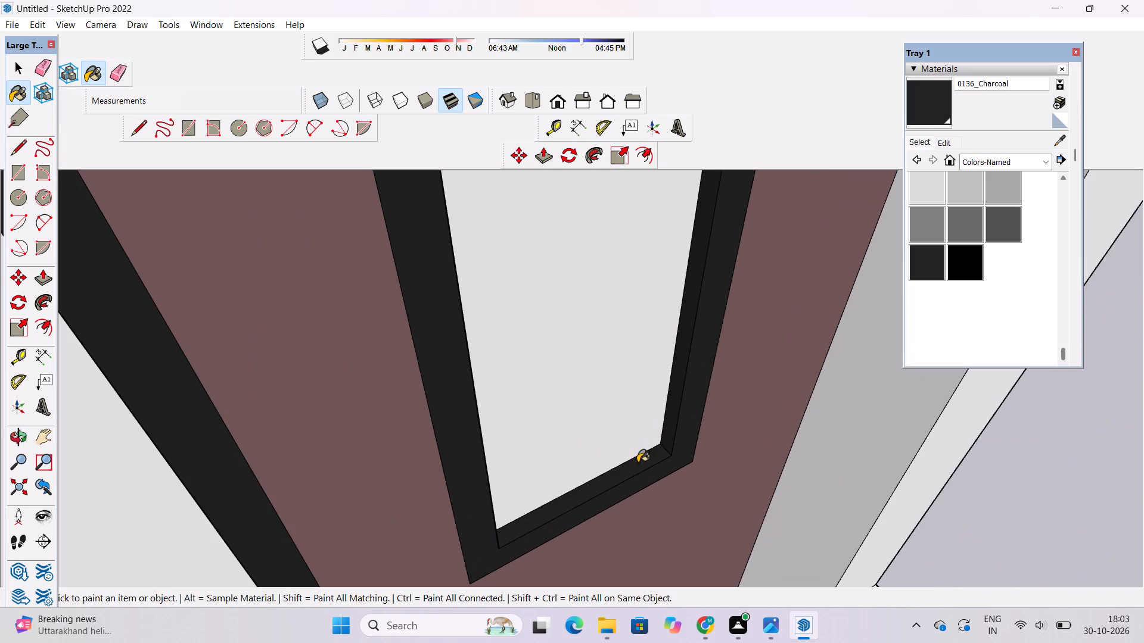
Paint the inner top edge of the left tall panel's frame with 0136_Charcoal.
key(o)
drag(710, 513, 524, 507)
scroll(580, 536, down, 3)
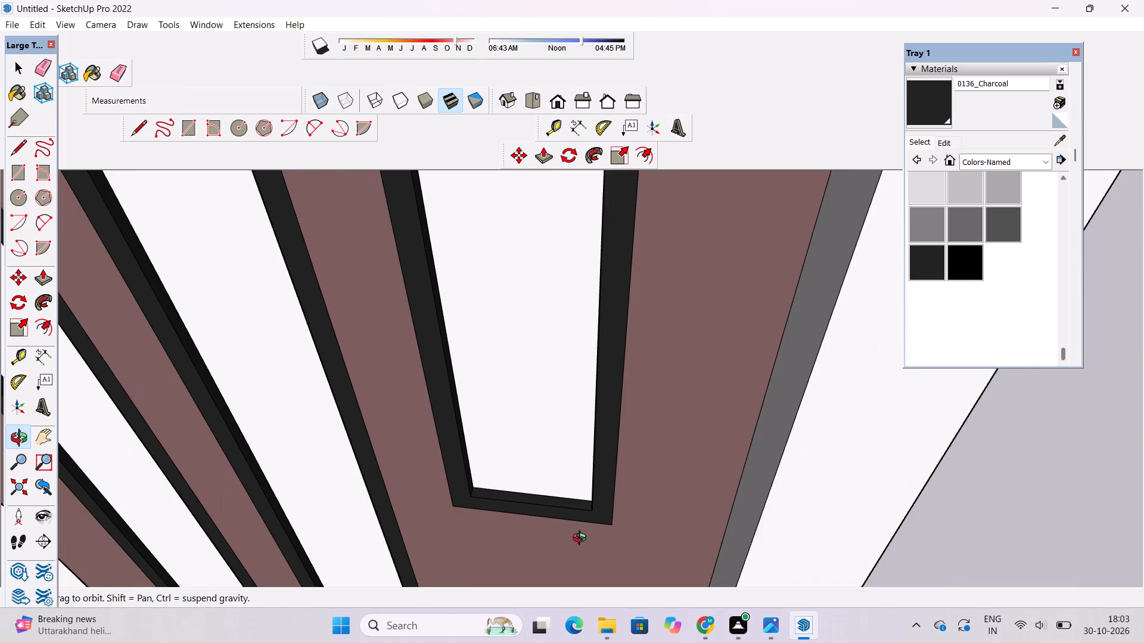
scroll(582, 539, down, 16)
drag(557, 519, 651, 398)
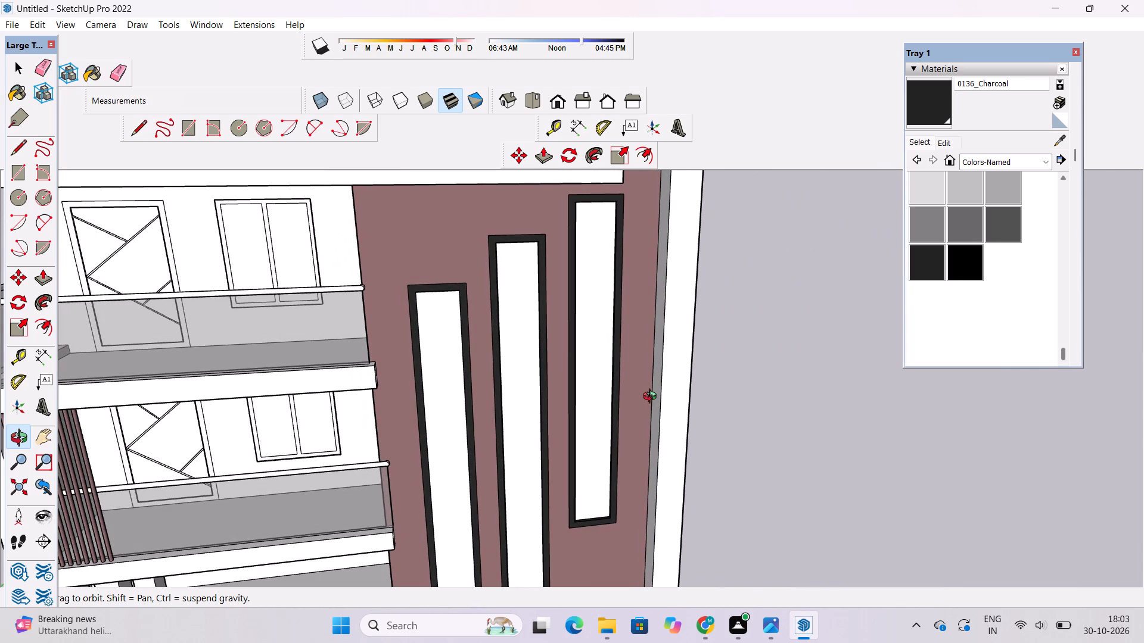
scroll(662, 422, down, 2)
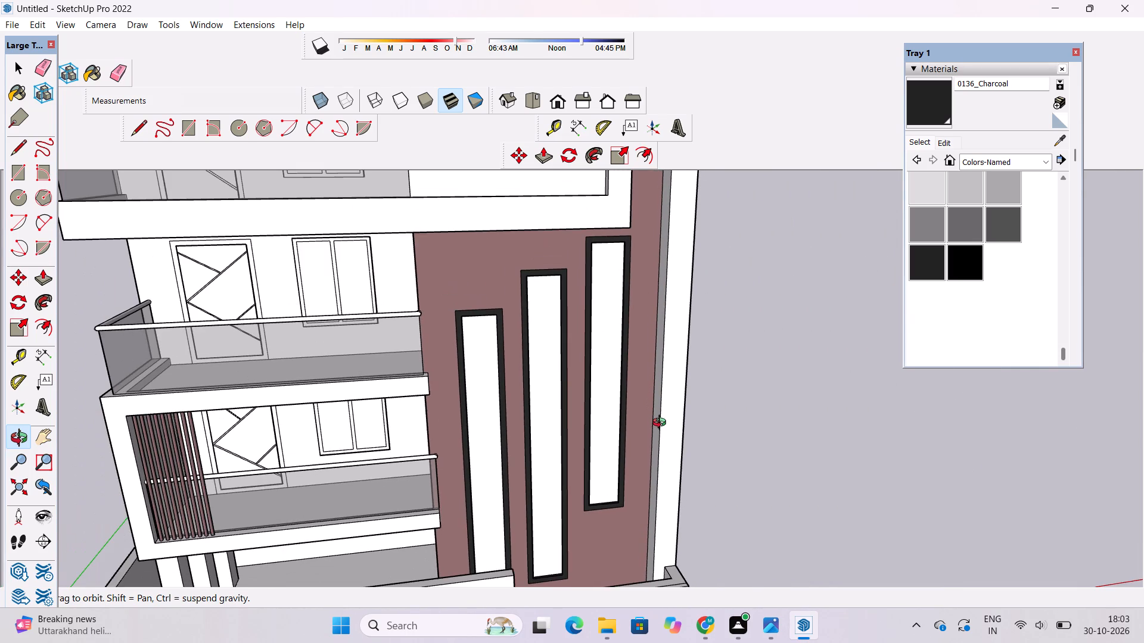
scroll(663, 426, down, 1)
drag(613, 452, 585, 319)
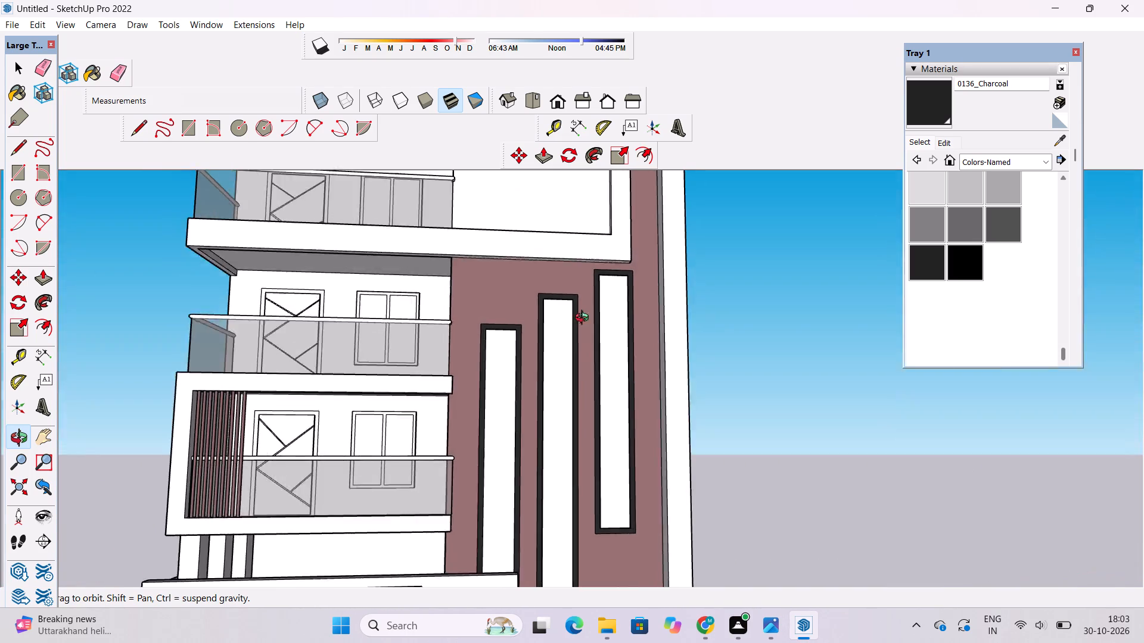
drag(585, 319, 573, 235)
scroll(580, 283, up, 12)
scroll(632, 299, up, 6)
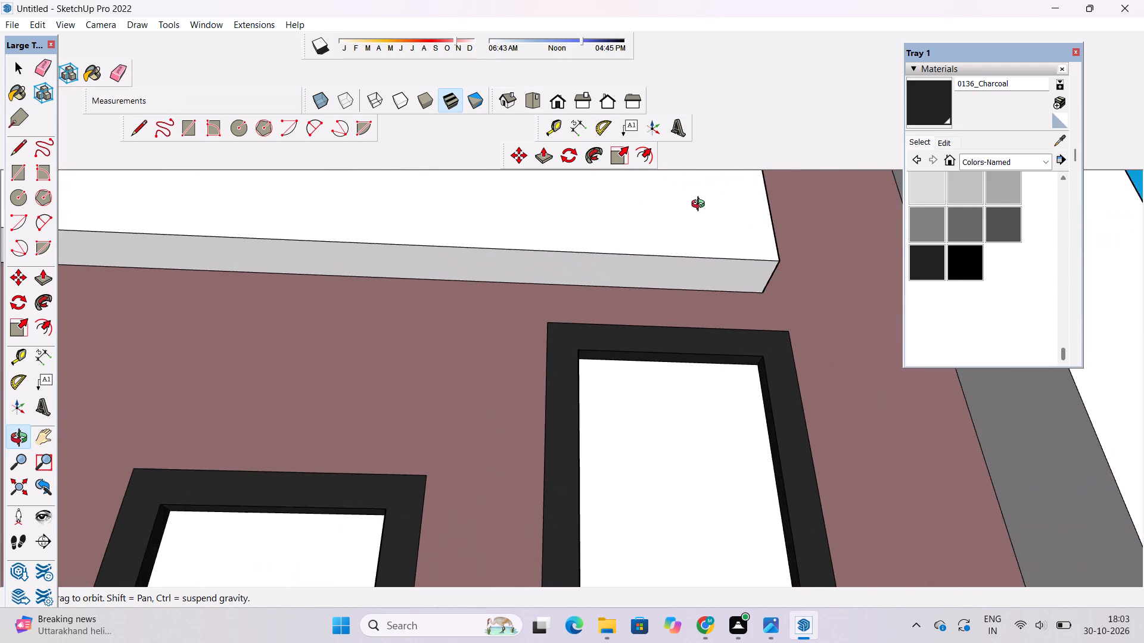
scroll(701, 205, down, 12)
scroll(323, 457, up, 12)
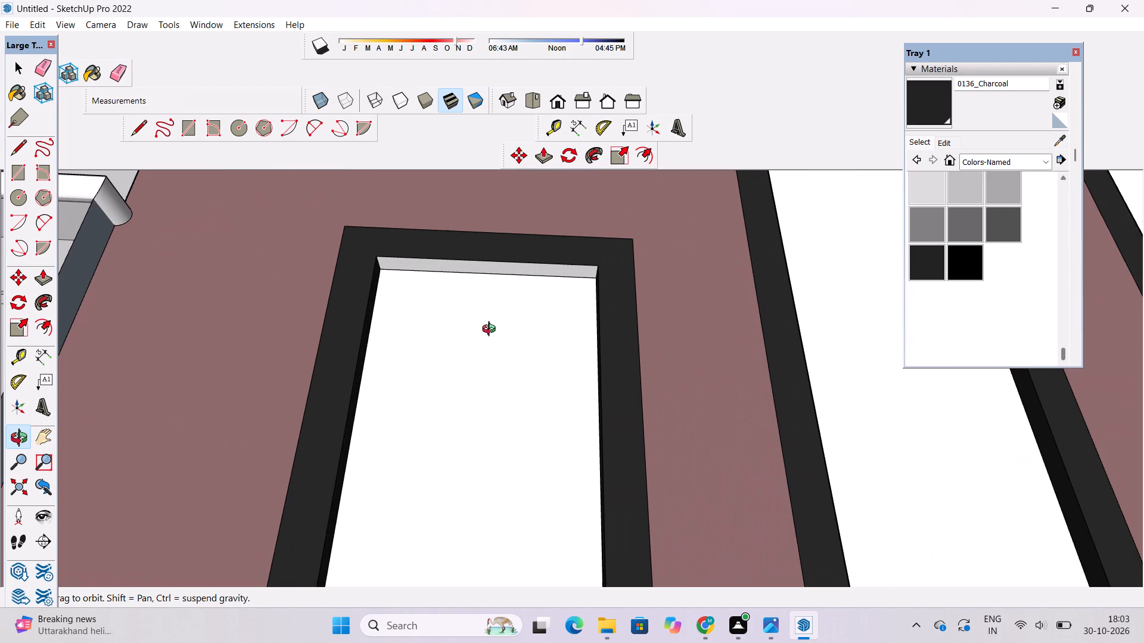
click(941, 104)
scroll(543, 296, up, 2)
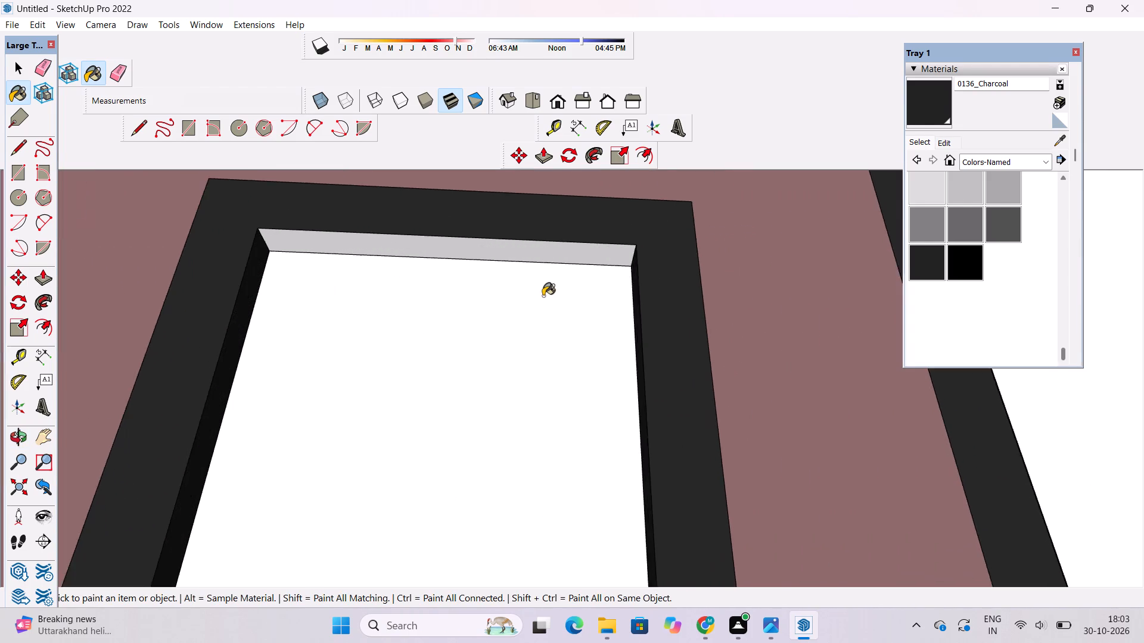
scroll(543, 296, up, 8)
click(557, 234)
Examine the facade from the tall panels' charcoal frames down to the front boundary wall and gate.
scroll(520, 255, down, 11)
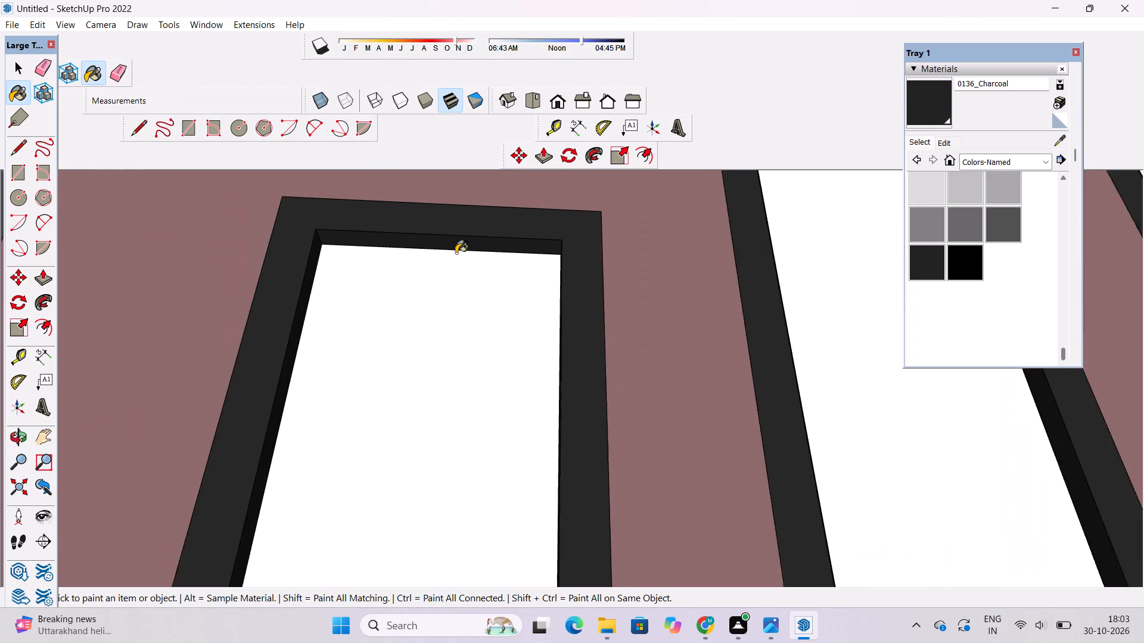
scroll(456, 253, down, 2)
key(o)
shift+drag(416, 349, 416, 317)
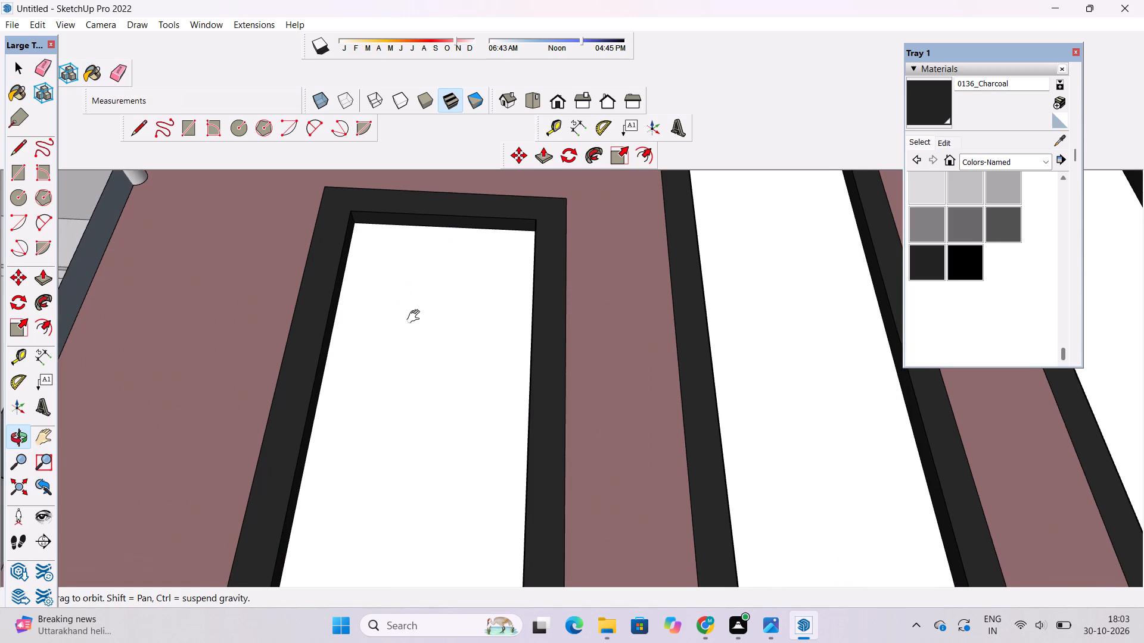
shift+drag(416, 317, 416, 316)
scroll(417, 304, down, 5)
drag(464, 330, 469, 394)
scroll(467, 374, down, 4)
shift+drag(426, 403, 447, 318)
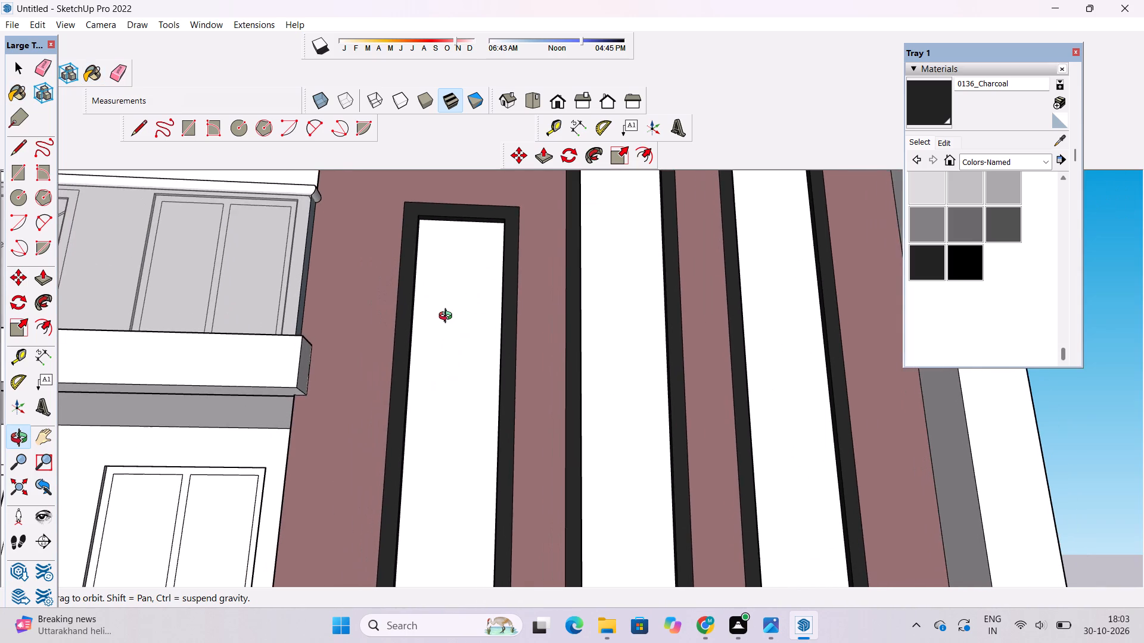
scroll(448, 317, down, 3)
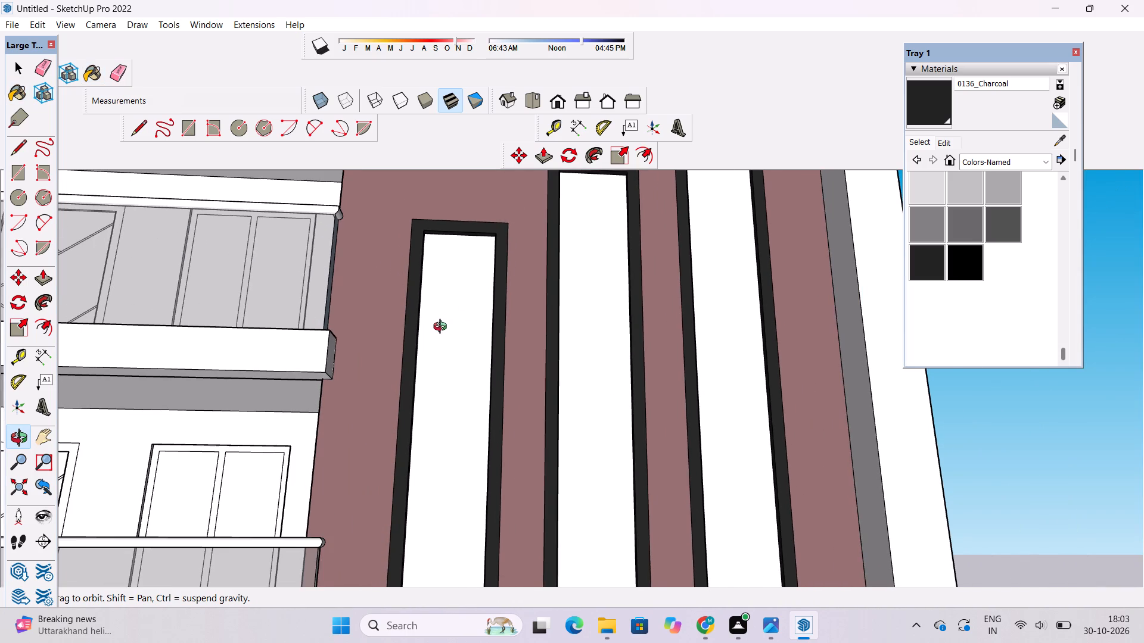
shift+drag(442, 328, 442, 282)
scroll(442, 282, down, 7)
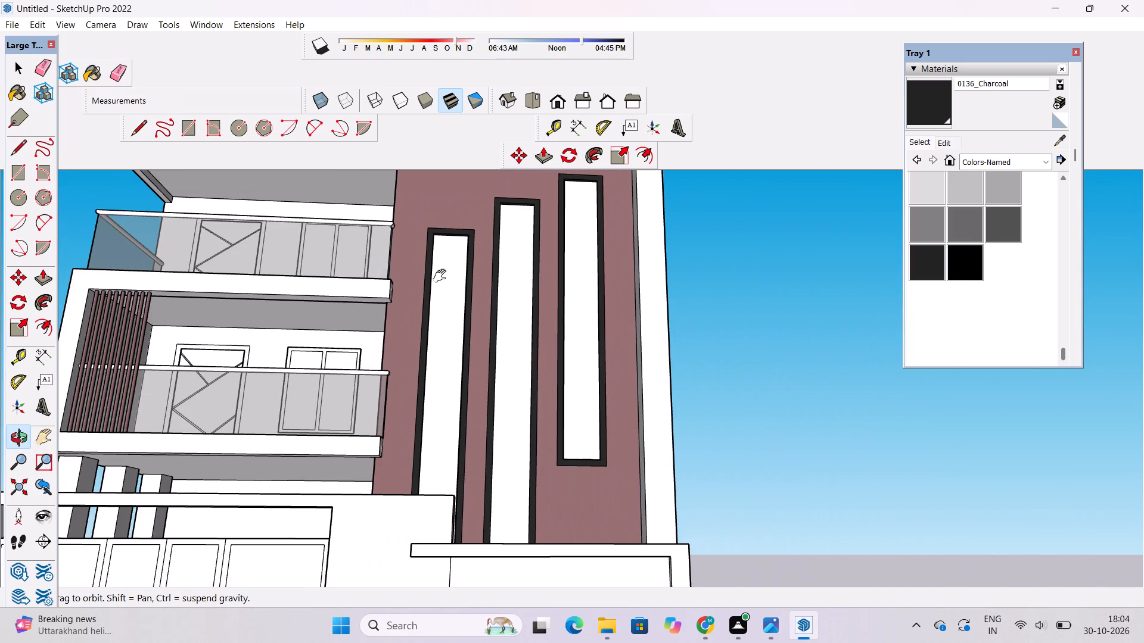
shift+drag(416, 373, 427, 317)
scroll(427, 317, down, 4)
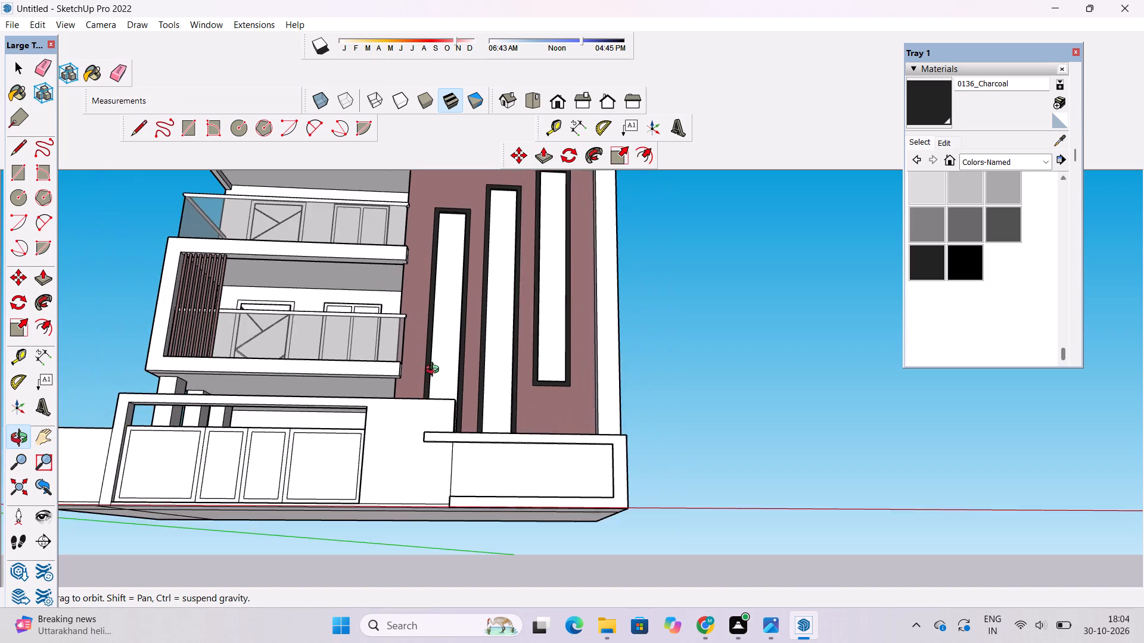
shift+drag(437, 382, 447, 327)
drag(448, 360, 448, 317)
drag(452, 342, 469, 420)
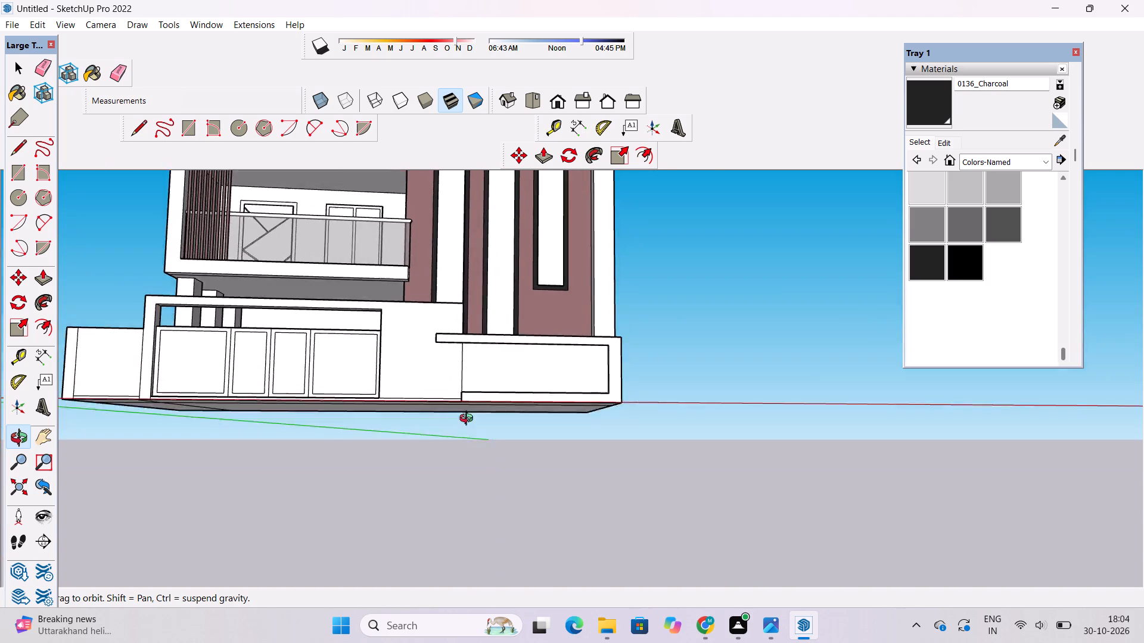
drag(469, 420, 469, 422)
shift+drag(468, 414, 485, 368)
drag(483, 367, 443, 428)
Erase the stray horizontal line near the base of the front boundary wall, on the plain section left of the gate.
scroll(530, 357, down, 2)
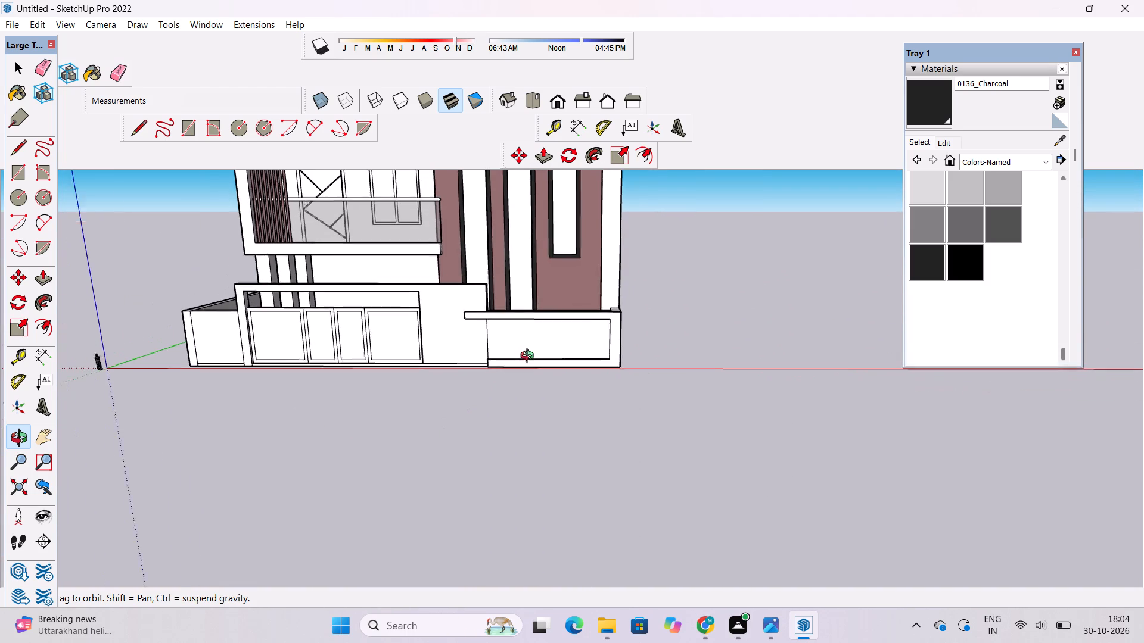
scroll(530, 357, down, 1)
shift+click(316, 366)
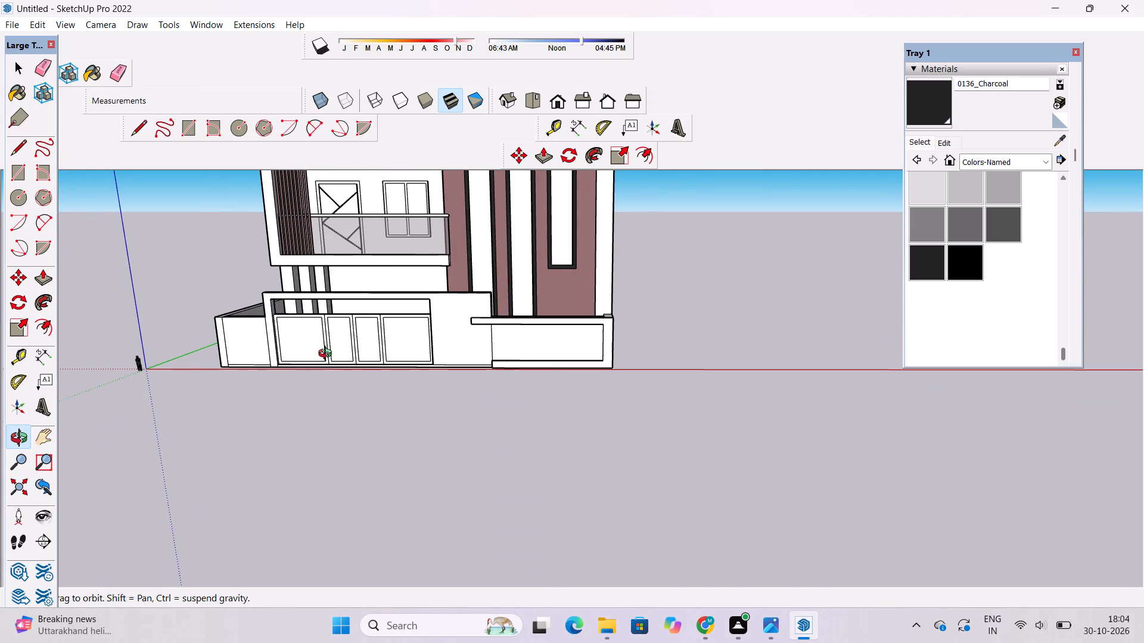
scroll(233, 373, up, 16)
drag(247, 362, 343, 375)
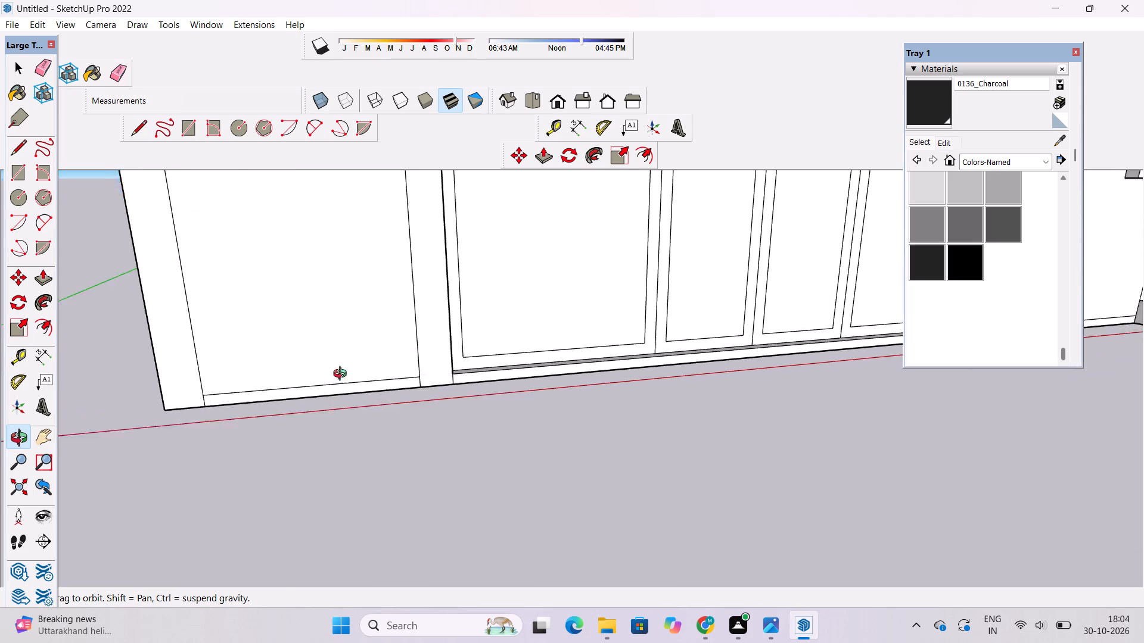
drag(343, 375, 477, 392)
drag(477, 392, 399, 401)
key(e)
drag(406, 408, 409, 437)
Erase the stray line along the base of the boundary wall section between the gate and the low front wall.
scroll(240, 406, down, 3)
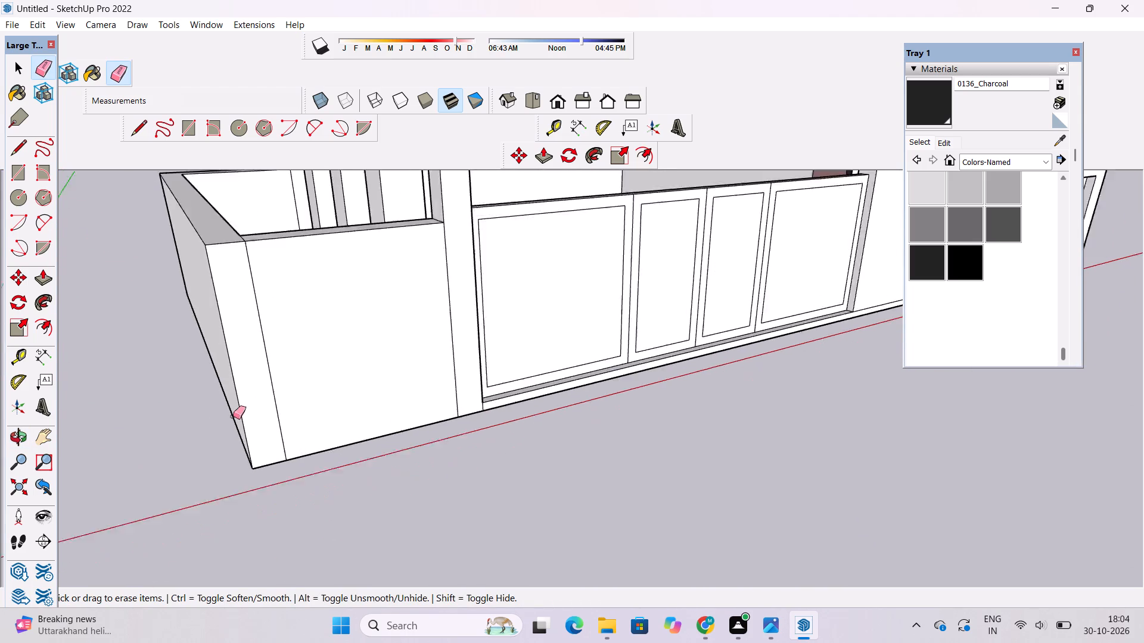
scroll(233, 416, down, 11)
key(o)
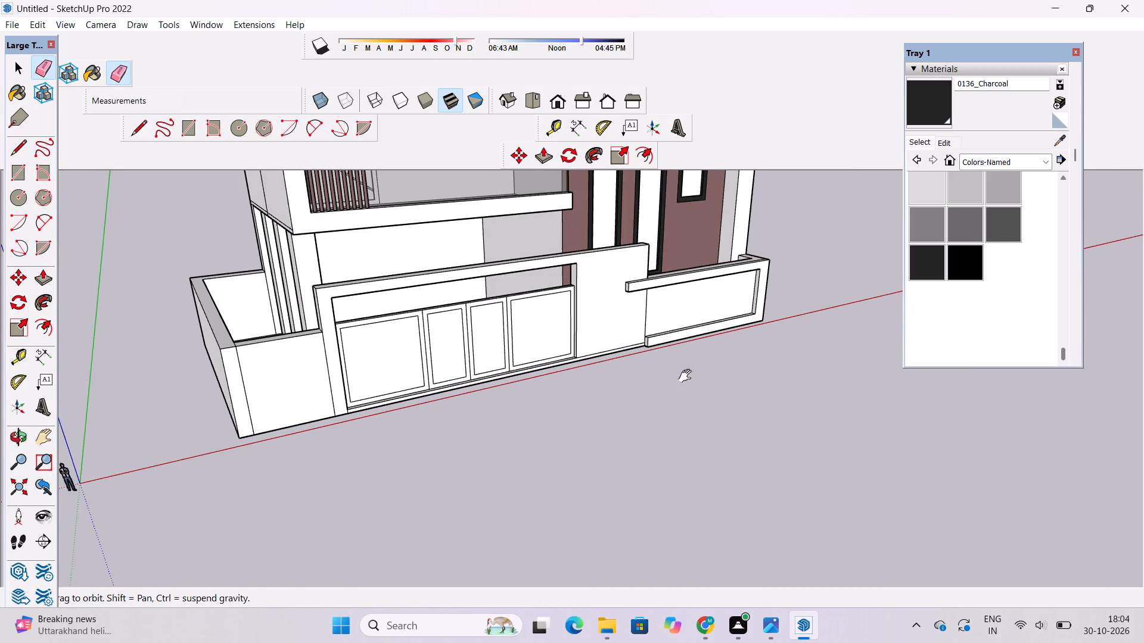
shift+drag(678, 377, 665, 386)
drag(665, 386, 611, 386)
scroll(623, 364, up, 9)
shift+drag(626, 369, 630, 389)
drag(581, 408, 561, 407)
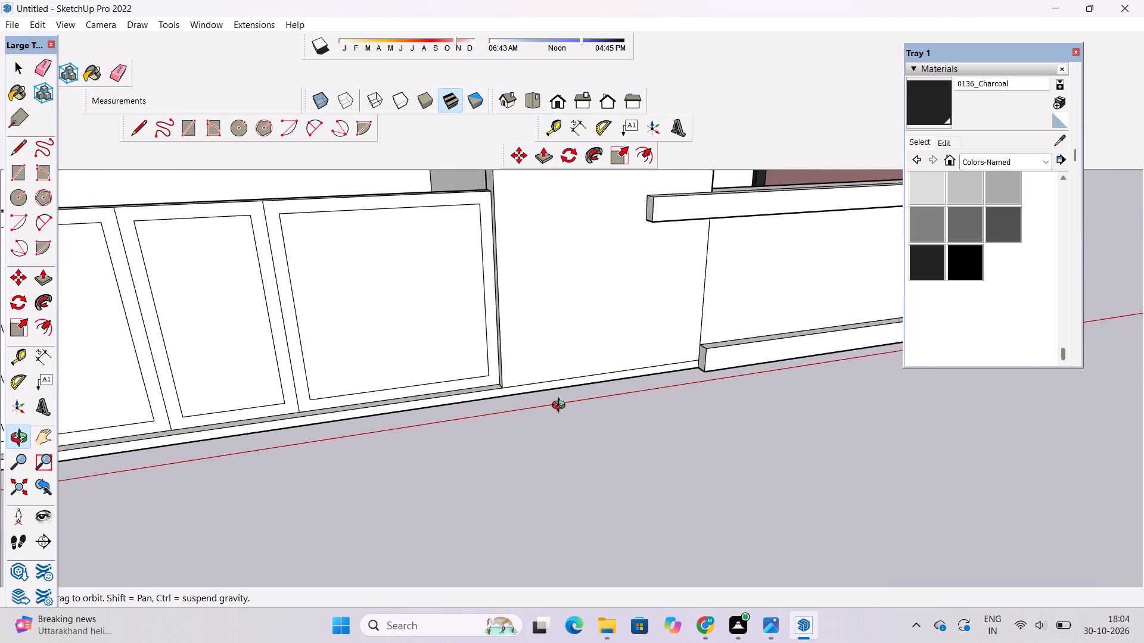
drag(561, 407, 522, 387)
scroll(504, 376, up, 4)
shift+drag(503, 377, 504, 408)
drag(504, 413, 502, 382)
key(e)
drag(524, 364, 529, 387)
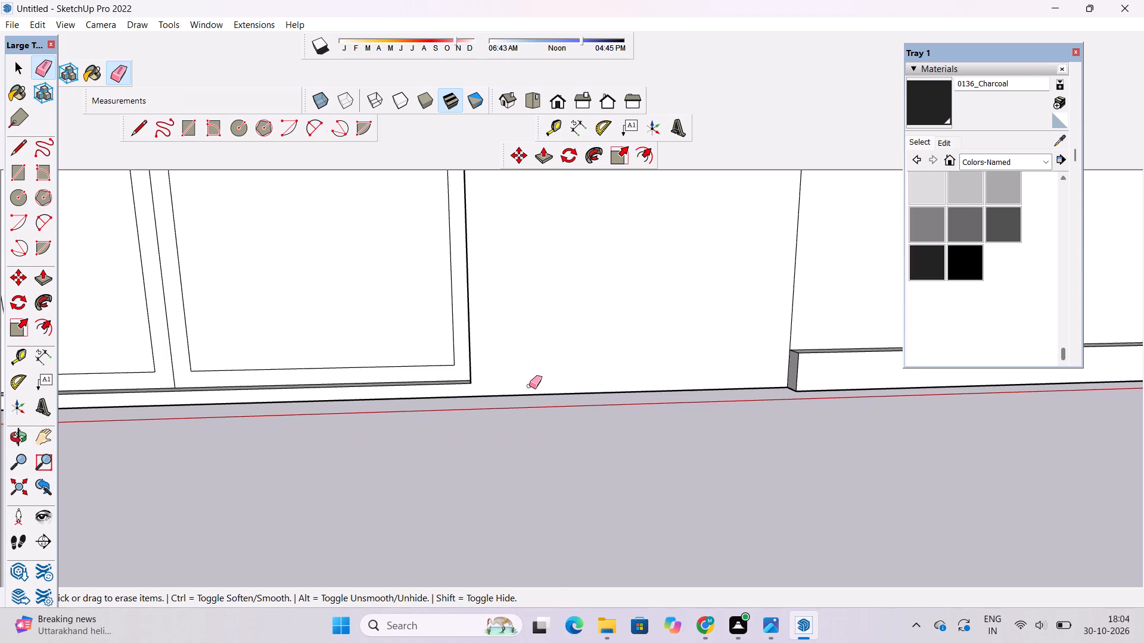
Draw a short vertical line from the gate opening's lower right corner down to the wall's bottom edge.
scroll(535, 367, down, 4)
key(l)
scroll(490, 402, up, 13)
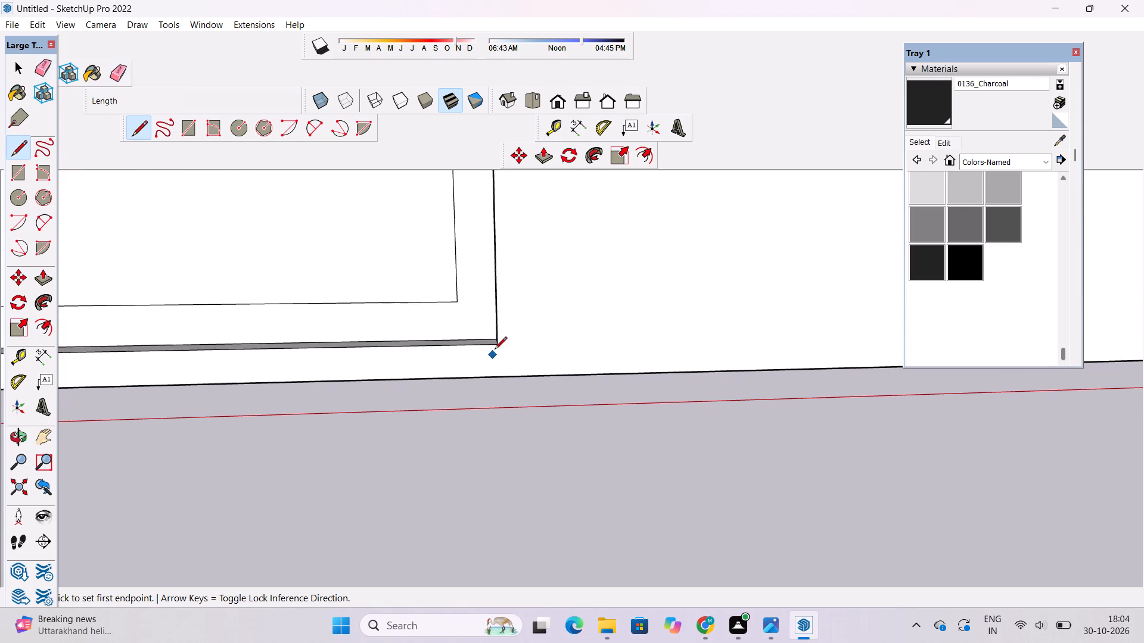
click(498, 344)
click(497, 378)
scroll(548, 342, down, 7)
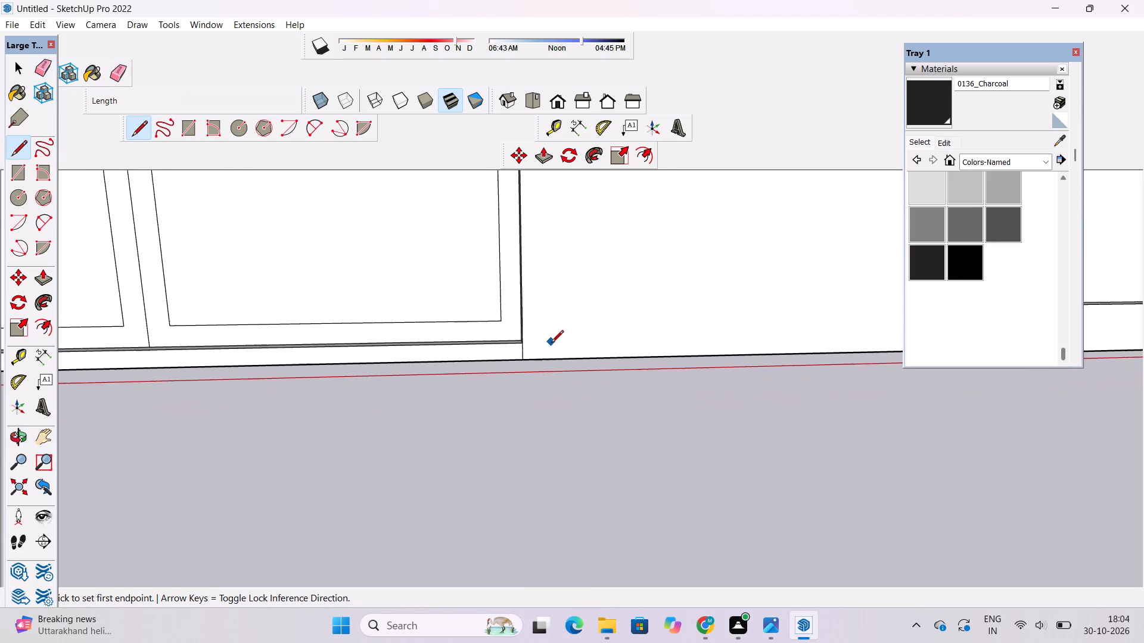
Examine the front facade as a whole, from the boundary wall and gate up to the upper balconies.
scroll(551, 344, down, 13)
scroll(98, 441, down, 4)
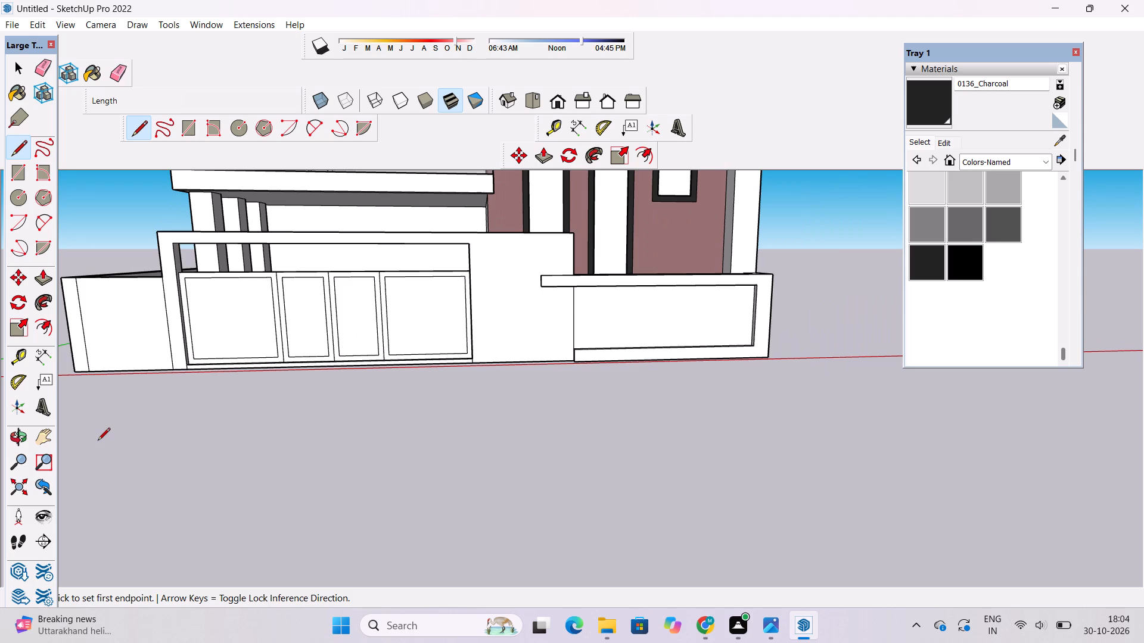
key(space)
text(o)
scroll(119, 454, down, 2)
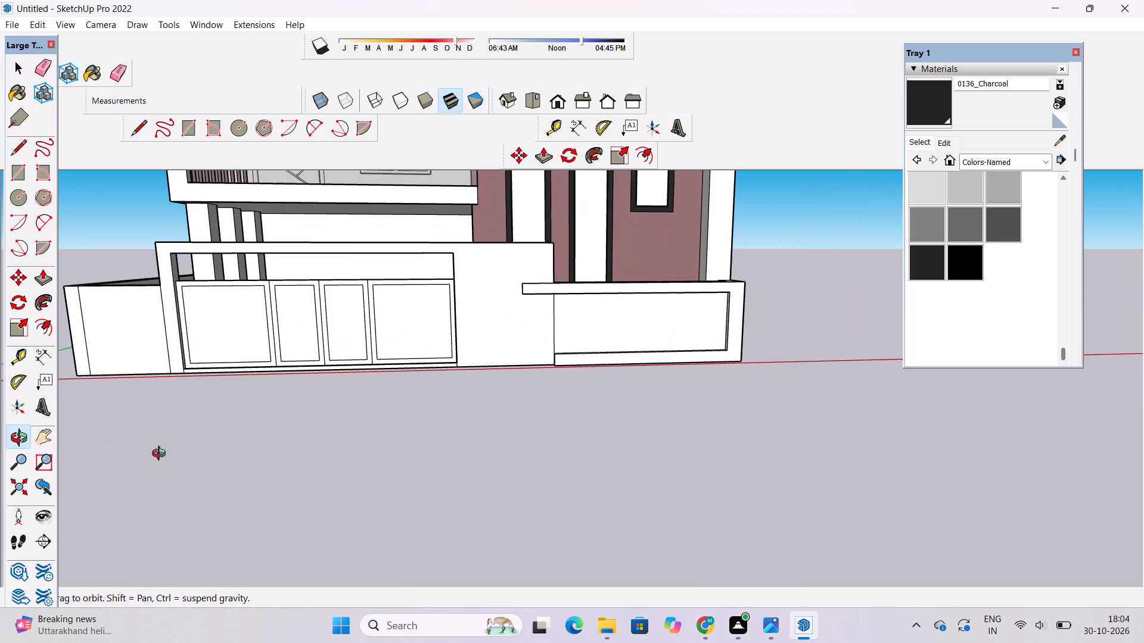
scroll(161, 455, down, 8)
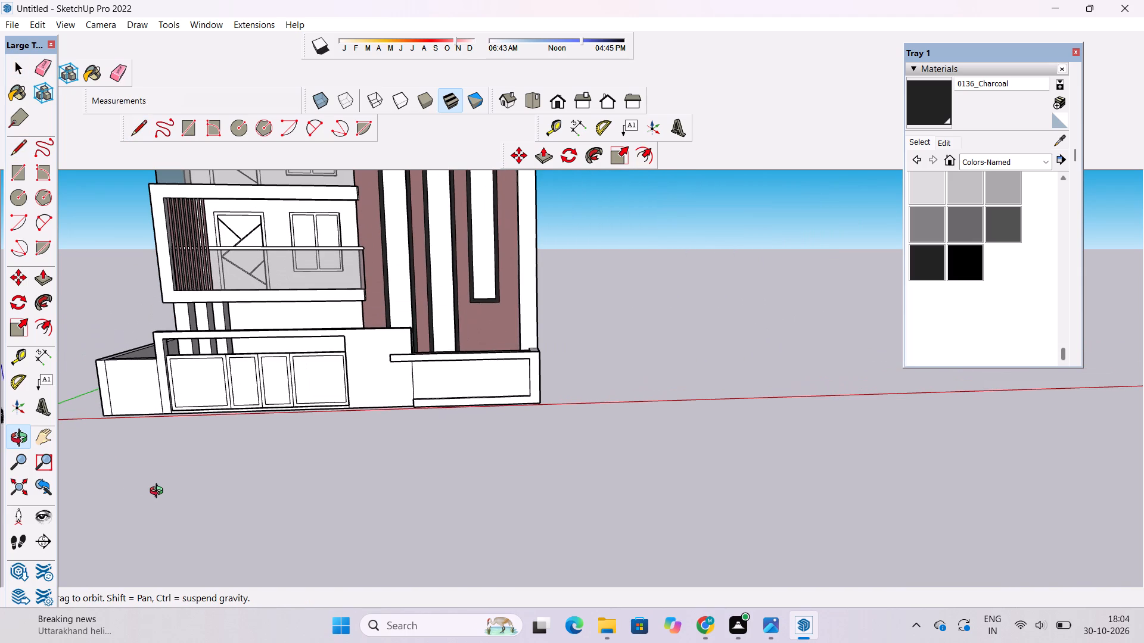
scroll(237, 503, down, 2)
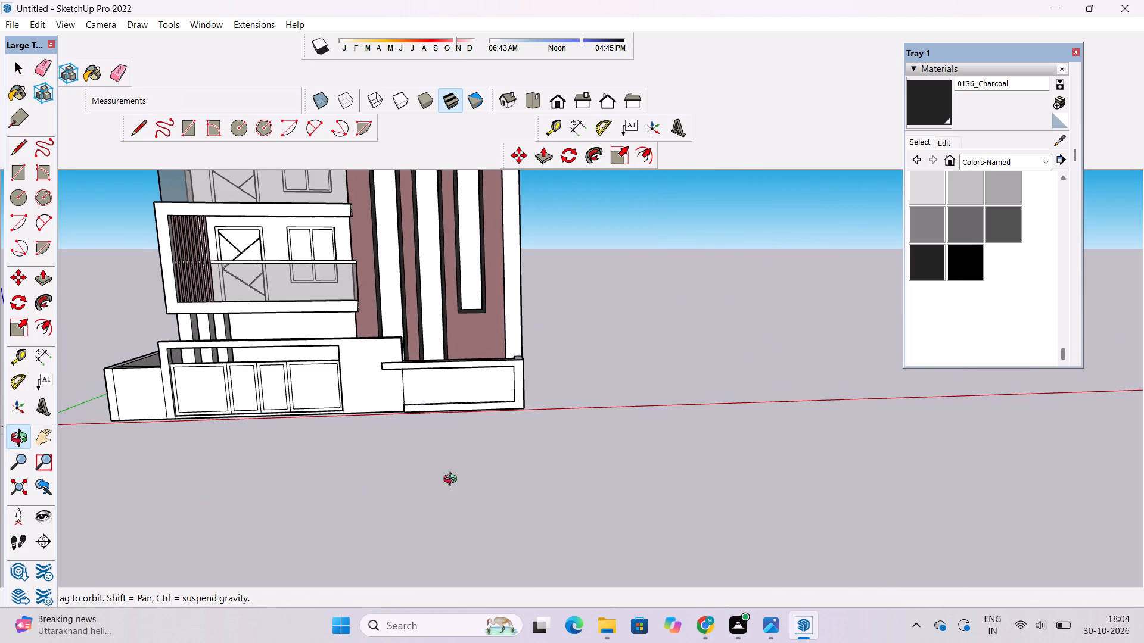
scroll(464, 480, down, 6)
scroll(524, 486, up, 2)
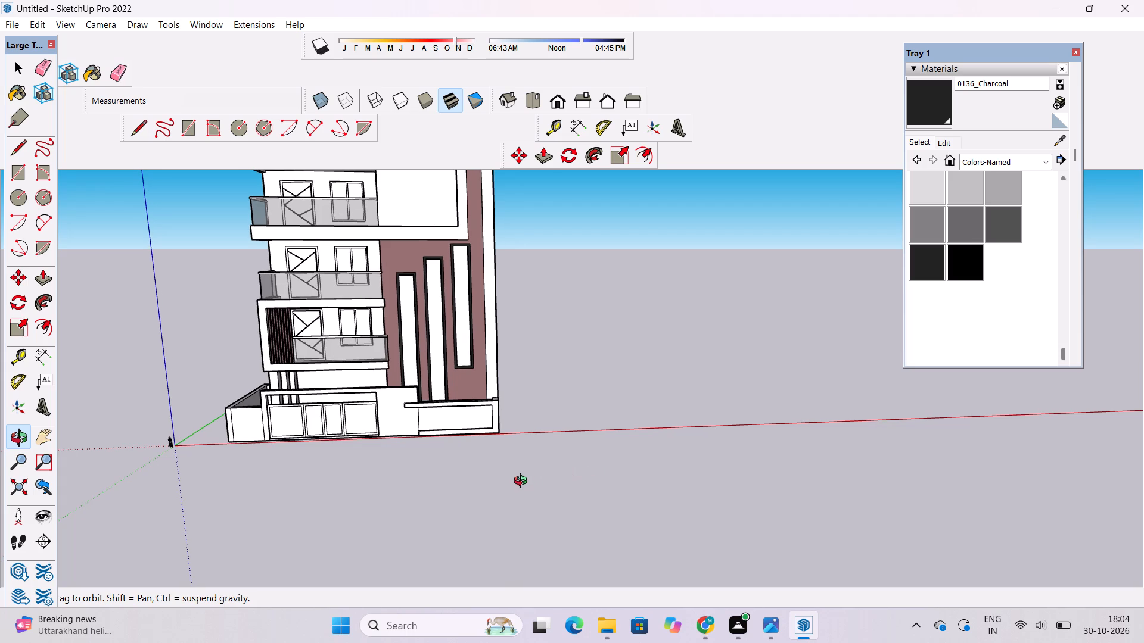
scroll(415, 485, down, 4)
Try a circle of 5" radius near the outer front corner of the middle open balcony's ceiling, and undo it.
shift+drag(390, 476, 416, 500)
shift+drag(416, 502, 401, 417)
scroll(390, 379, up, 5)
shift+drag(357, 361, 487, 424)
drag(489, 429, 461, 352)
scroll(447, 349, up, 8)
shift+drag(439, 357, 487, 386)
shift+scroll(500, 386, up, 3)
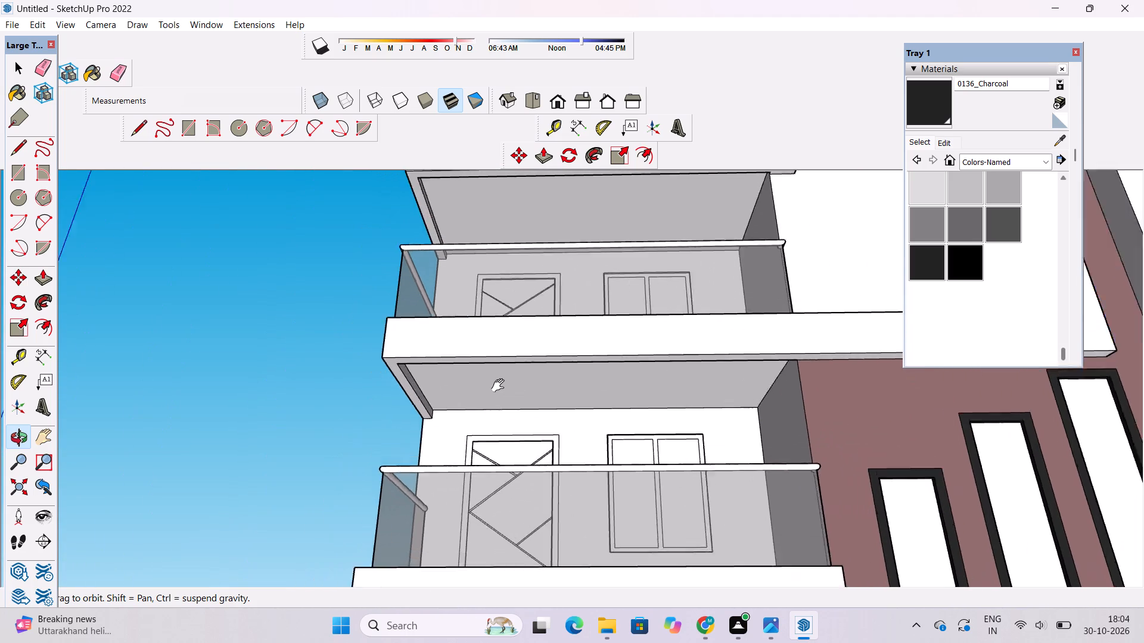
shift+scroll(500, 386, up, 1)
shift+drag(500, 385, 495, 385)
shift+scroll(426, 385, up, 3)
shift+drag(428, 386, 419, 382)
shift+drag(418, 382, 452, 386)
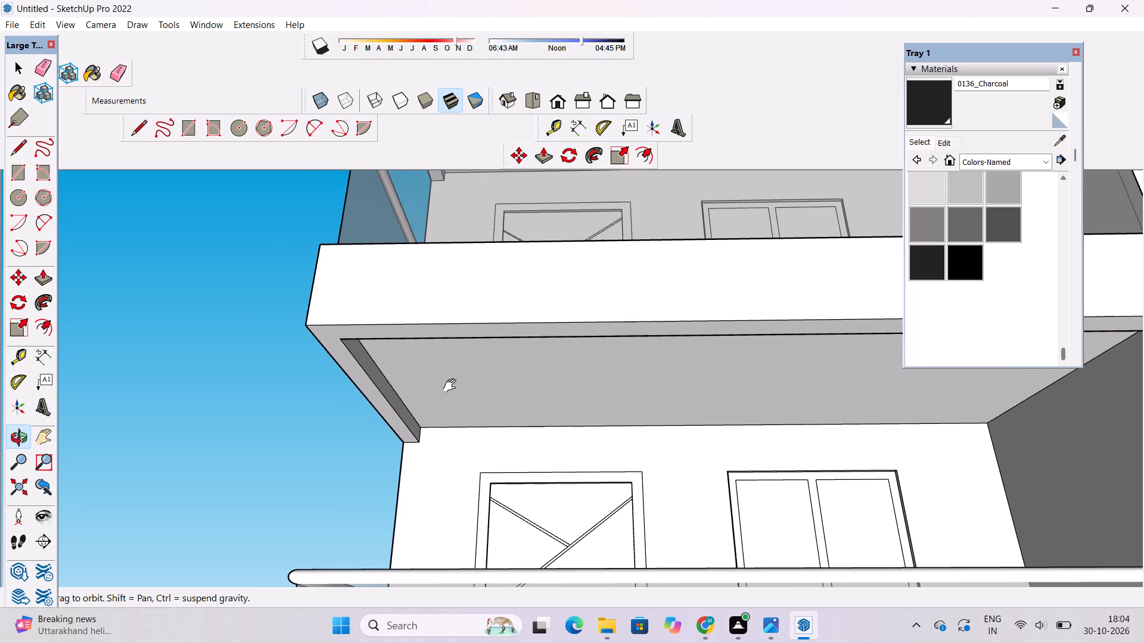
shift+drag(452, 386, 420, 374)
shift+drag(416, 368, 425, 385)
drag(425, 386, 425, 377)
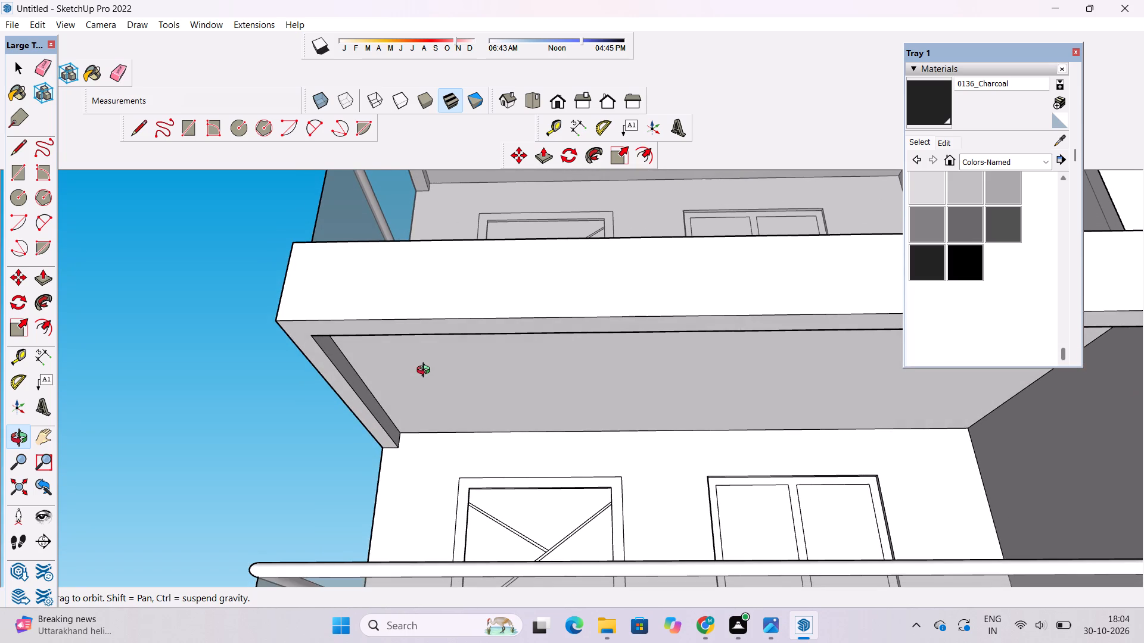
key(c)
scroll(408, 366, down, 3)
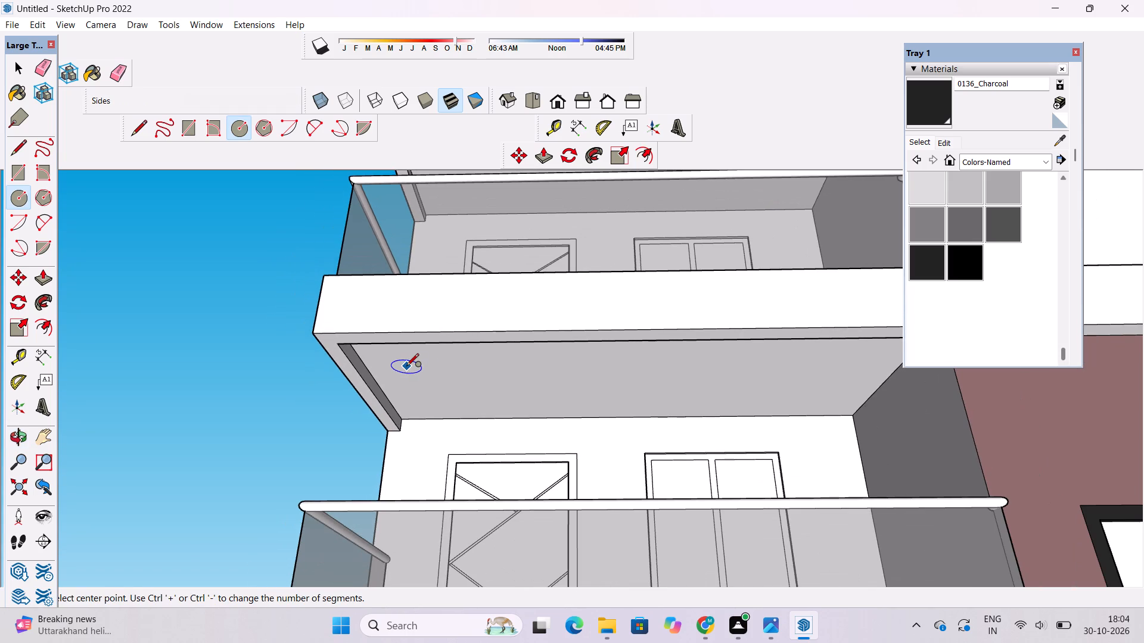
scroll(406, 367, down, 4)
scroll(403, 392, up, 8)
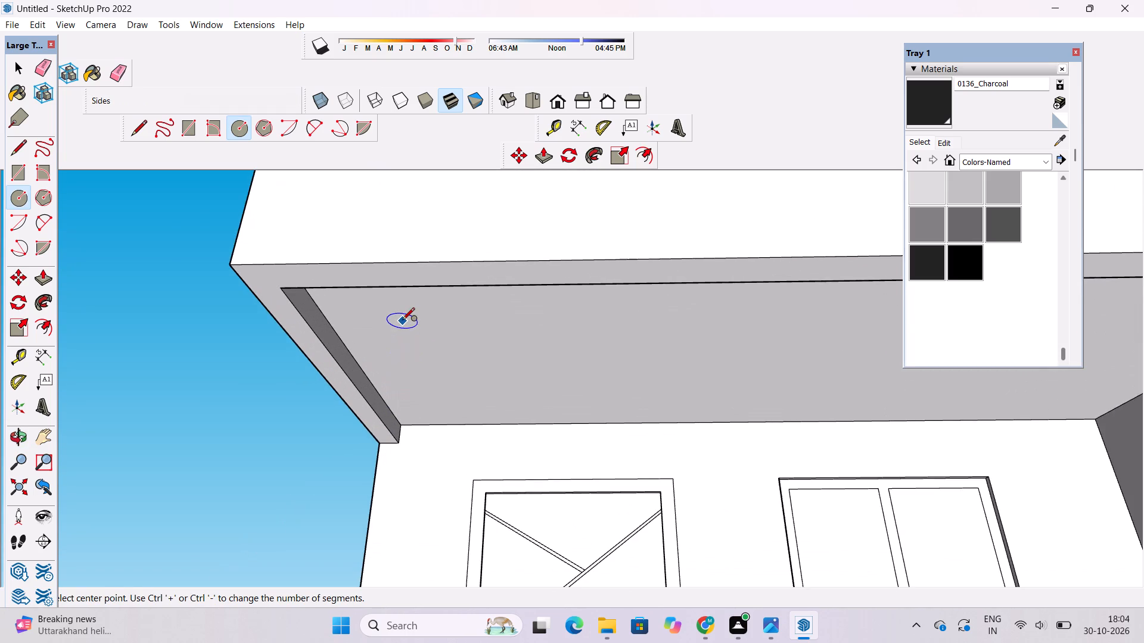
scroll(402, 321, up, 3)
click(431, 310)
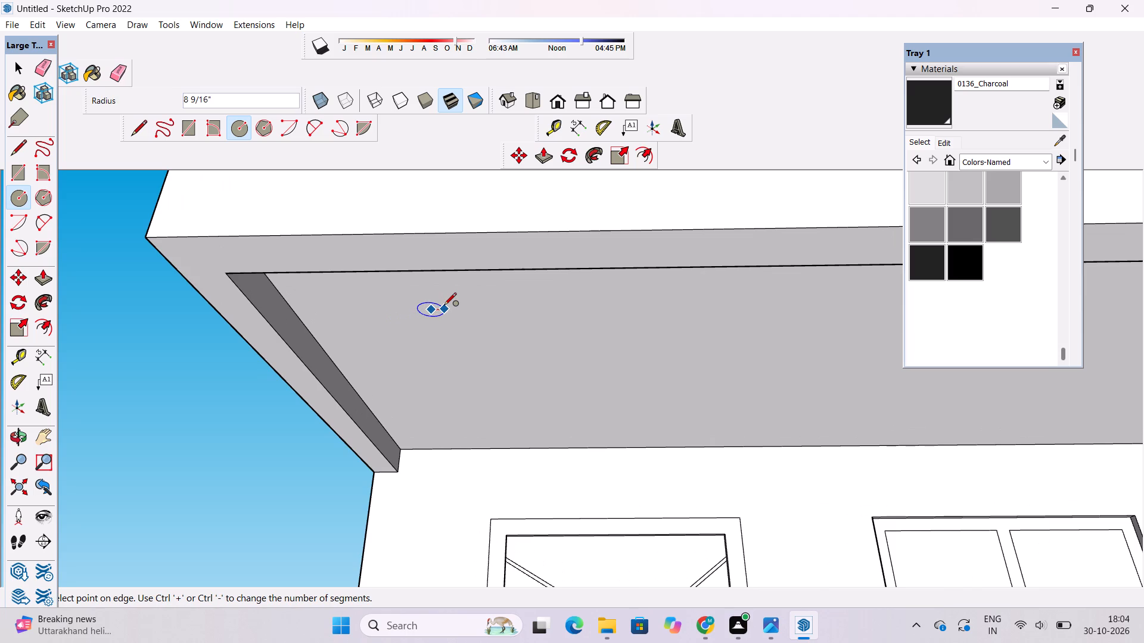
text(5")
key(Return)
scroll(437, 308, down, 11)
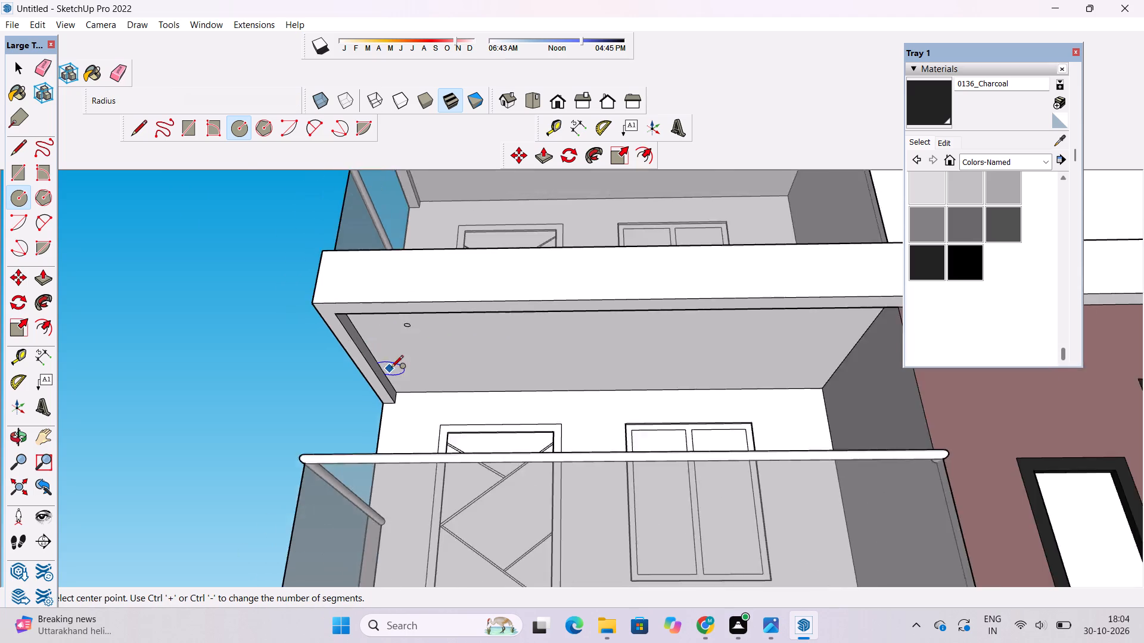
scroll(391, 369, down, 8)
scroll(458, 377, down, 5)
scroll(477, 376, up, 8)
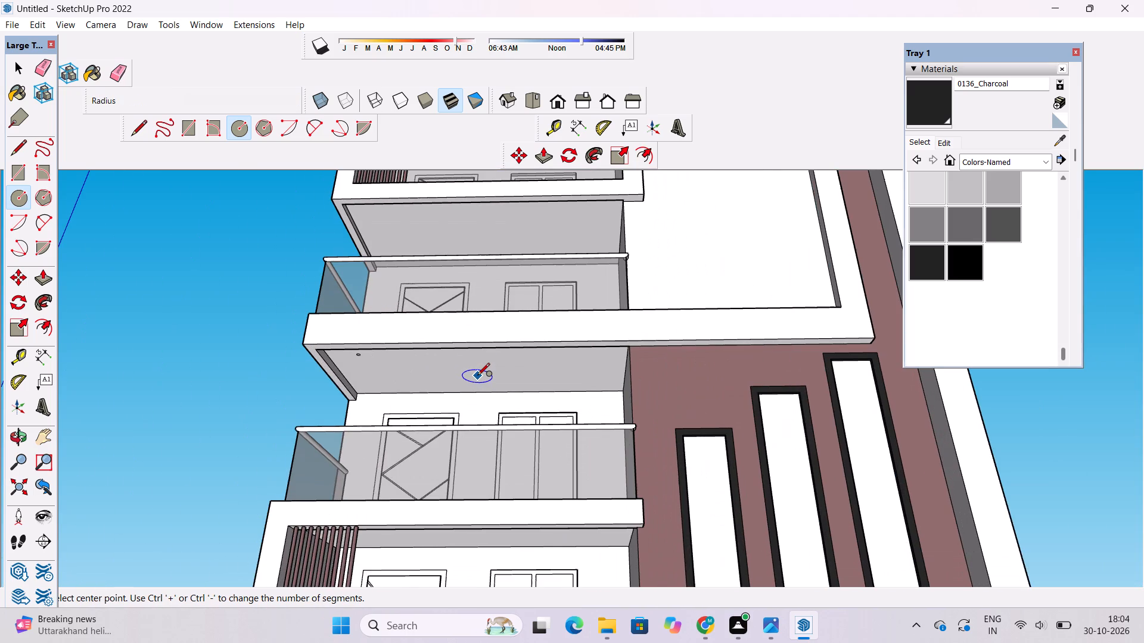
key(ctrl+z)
Draw a circle of 1' radius near the outer front corner of the same balcony ceiling.
scroll(360, 381, up, 1)
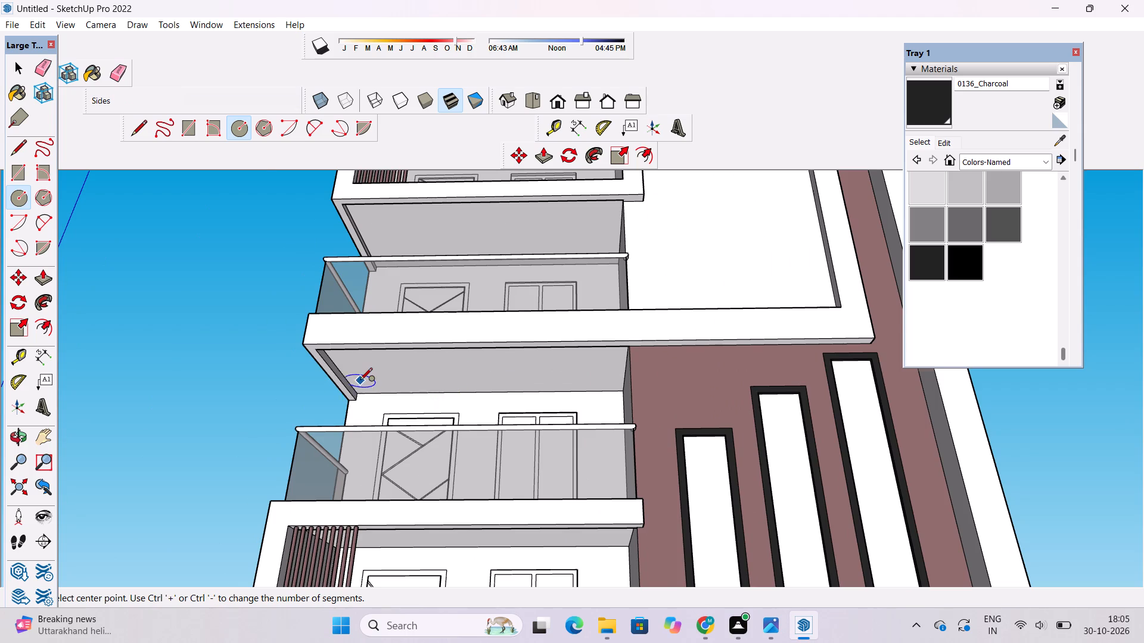
scroll(360, 381, up, 15)
scroll(368, 321, down, 7)
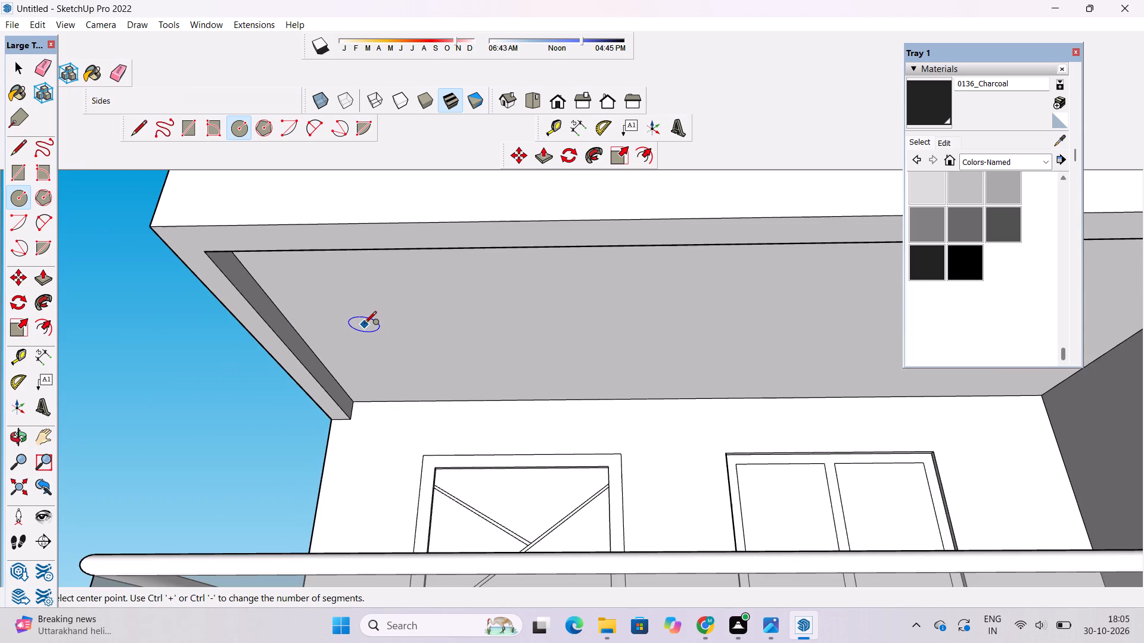
click(363, 293)
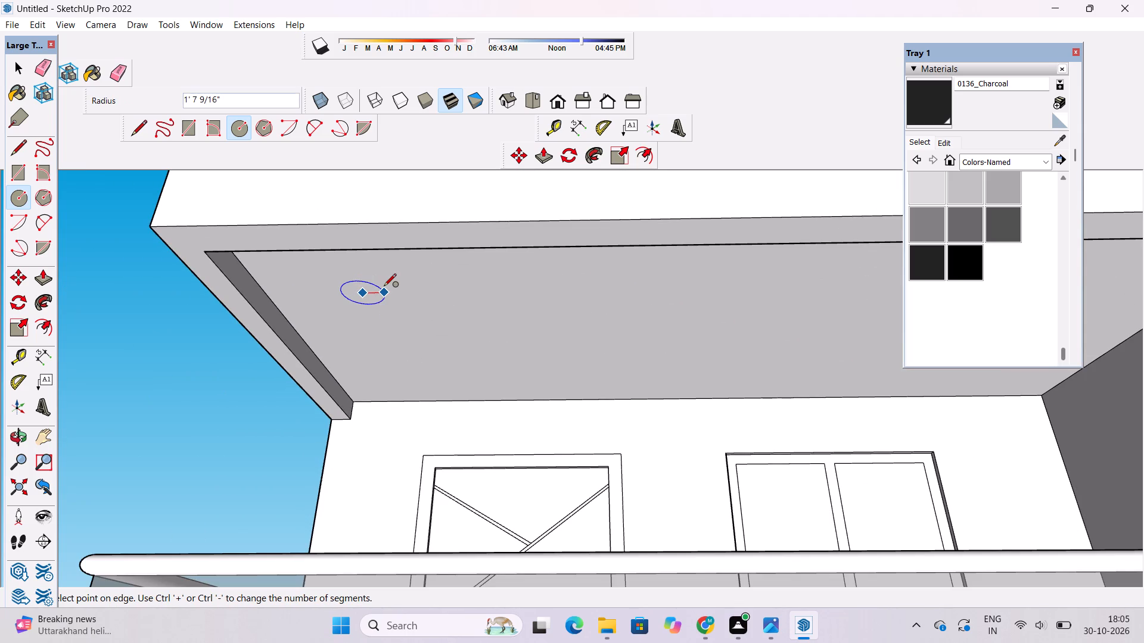
text(1')
key(Return)
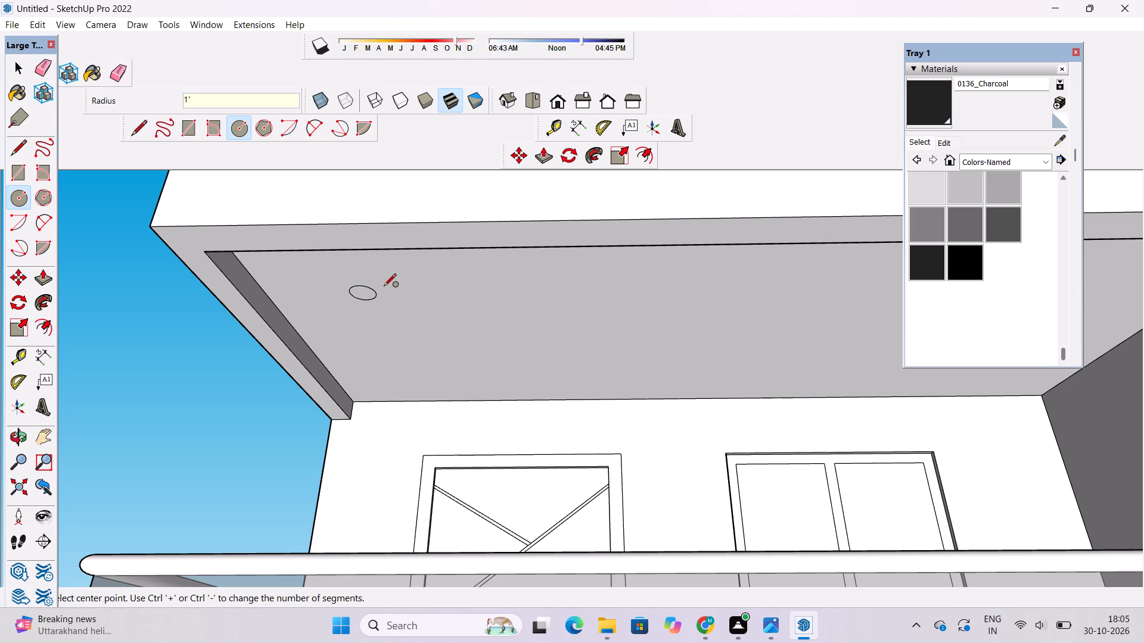
key(space)
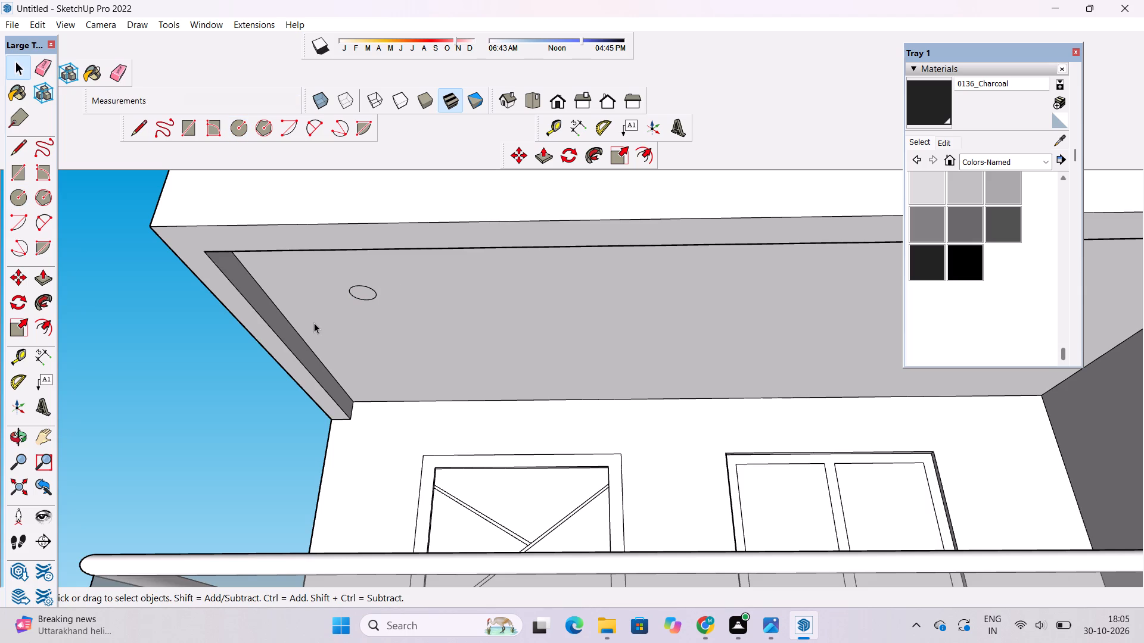
Copy the ceiling circle 10' straight back toward the balcony's door wall.
scroll(380, 332, up, 2)
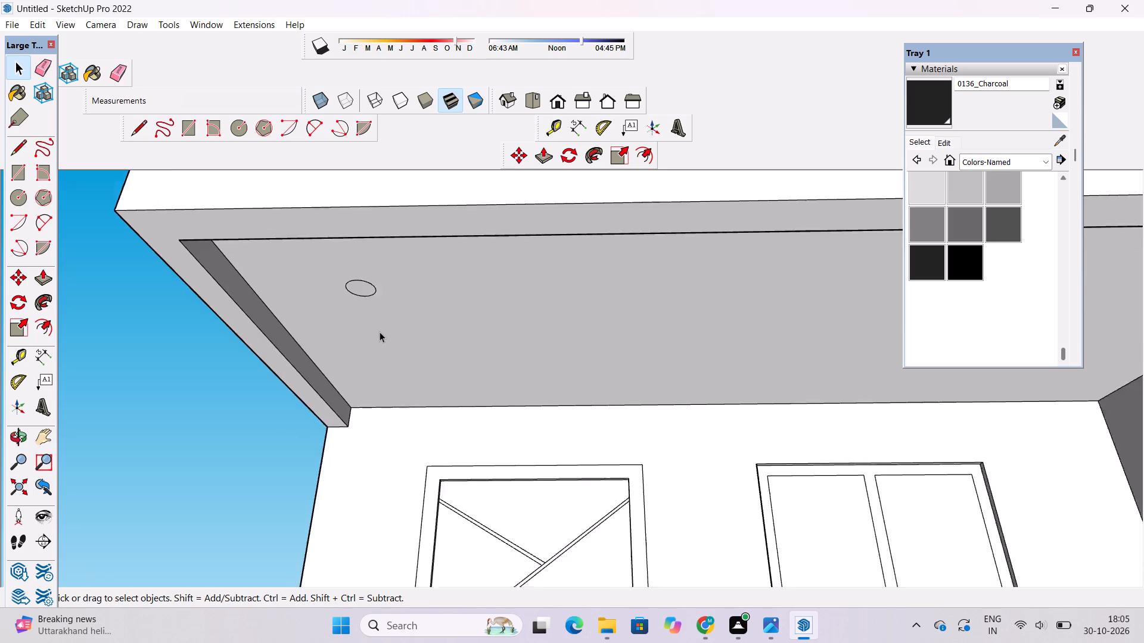
scroll(380, 332, up, 5)
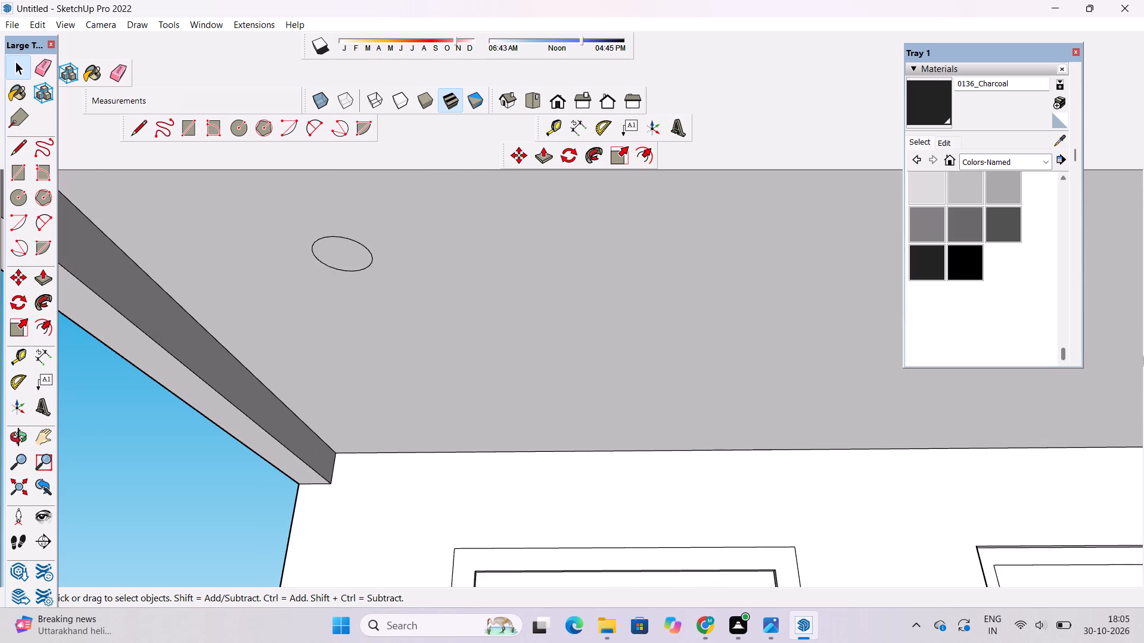
key(o)
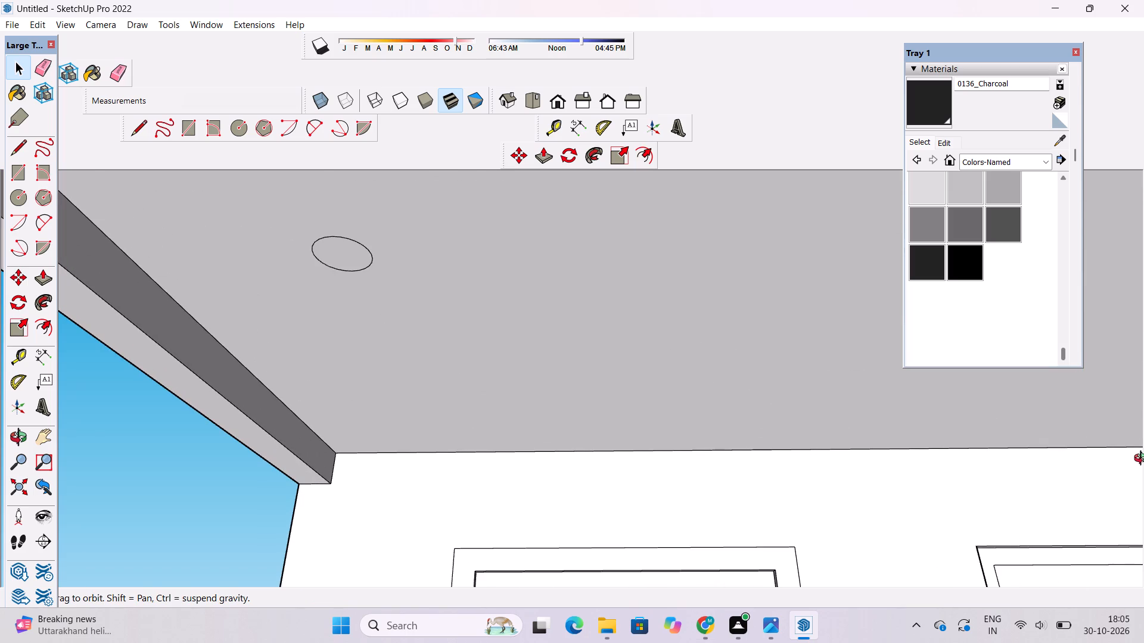
scroll(386, 432, down, 7)
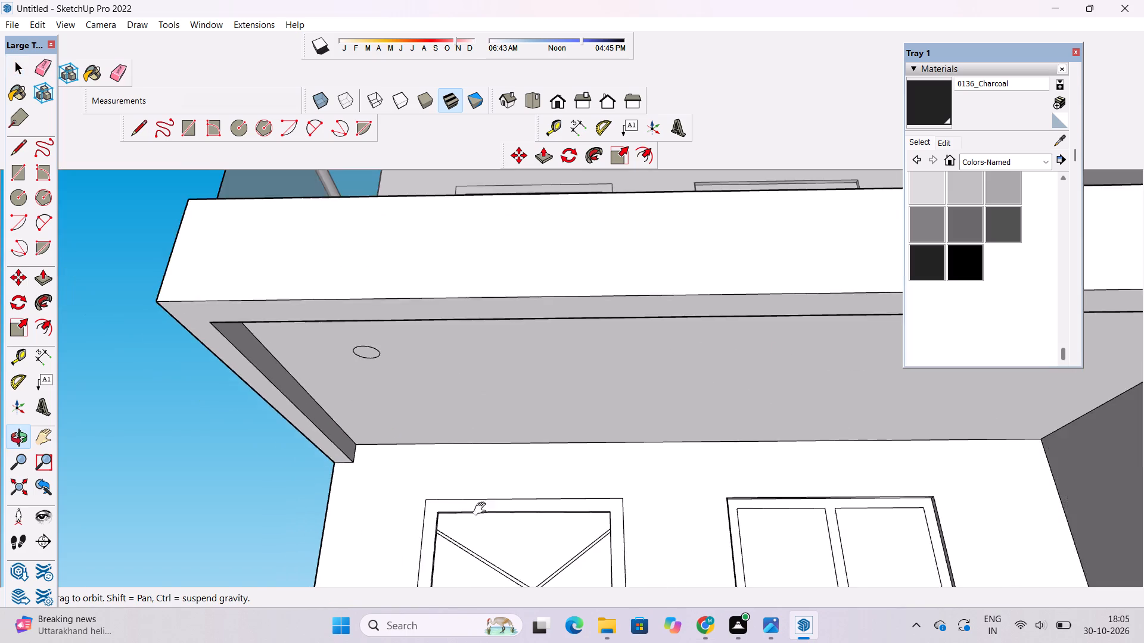
shift+drag(485, 510, 380, 465)
drag(378, 463, 402, 454)
shift+drag(276, 330, 356, 399)
drag(360, 425, 320, 408)
scroll(320, 394, up, 4)
shift+drag(320, 392, 334, 370)
drag(335, 368, 372, 359)
shift+drag(372, 359, 366, 382)
shift+drag(363, 388, 333, 394)
shift+drag(332, 395, 386, 423)
drag(377, 419, 327, 408)
scroll(325, 399, up, 2)
shift+drag(325, 398, 325, 405)
drag(325, 405, 330, 397)
key(p)
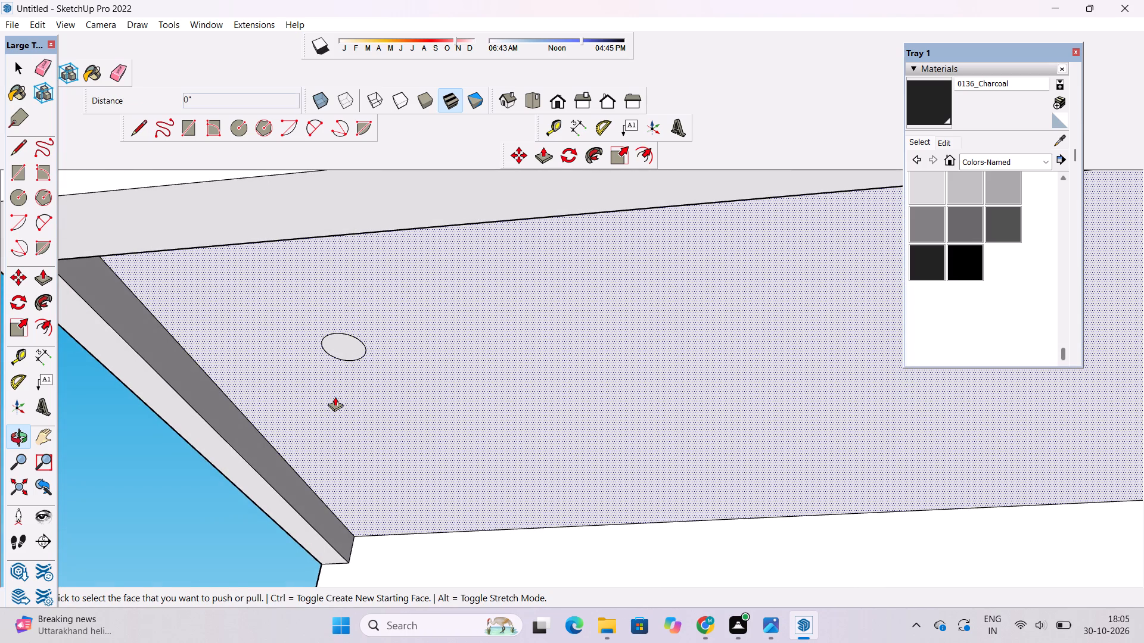
key(space)
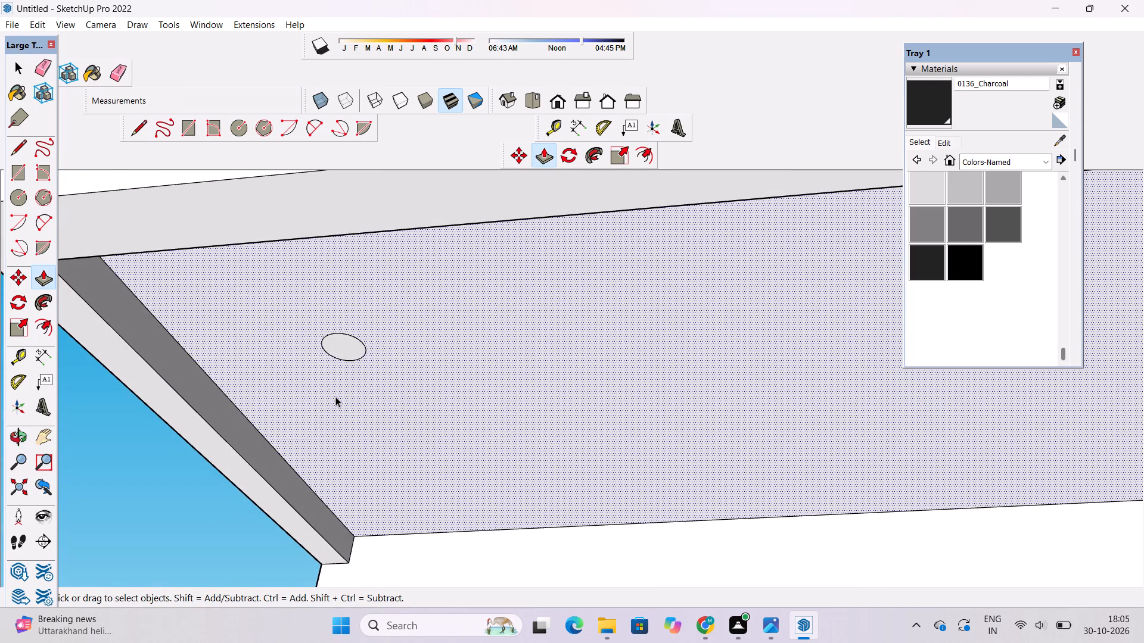
double_click(348, 347)
key(m)
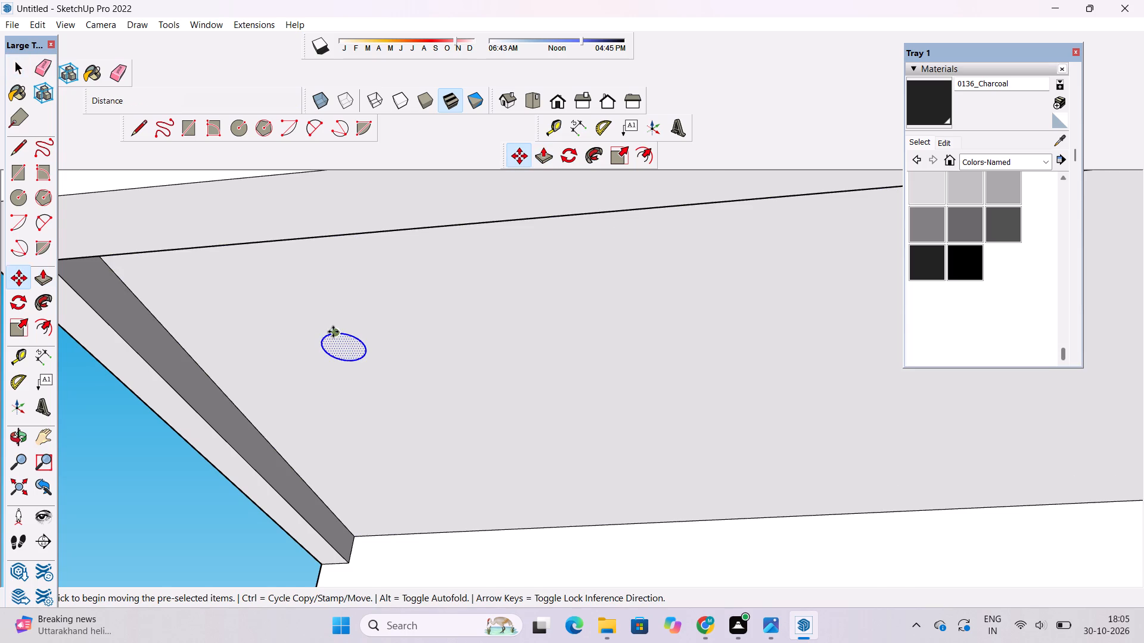
scroll(333, 332, down, 3)
click(346, 355)
scroll(346, 355, down, 5)
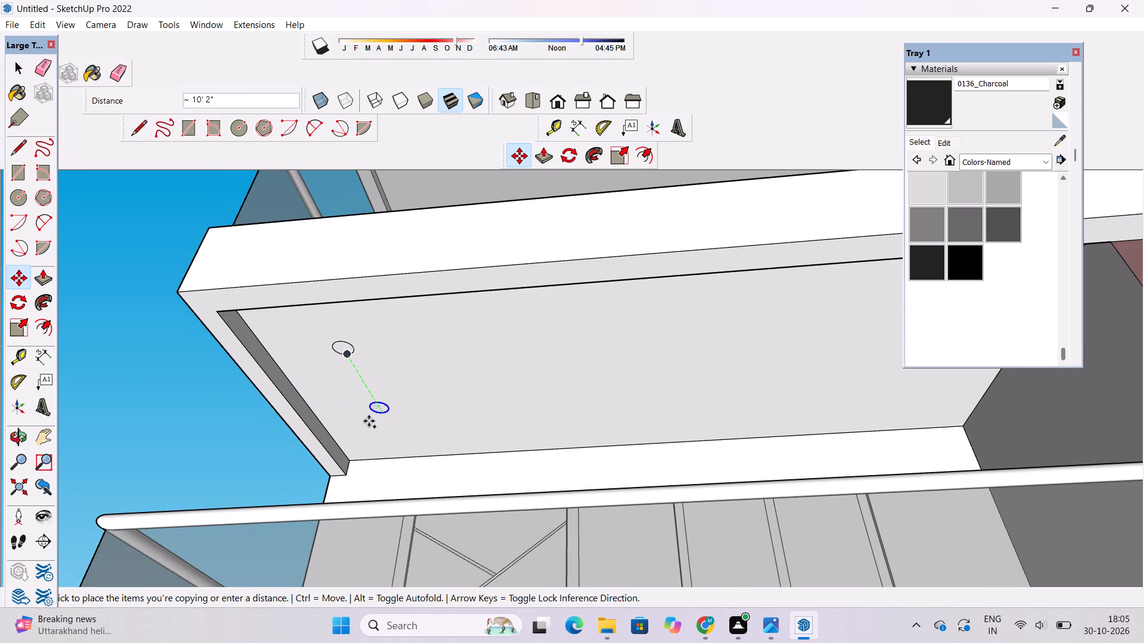
scroll(329, 383, down, 6)
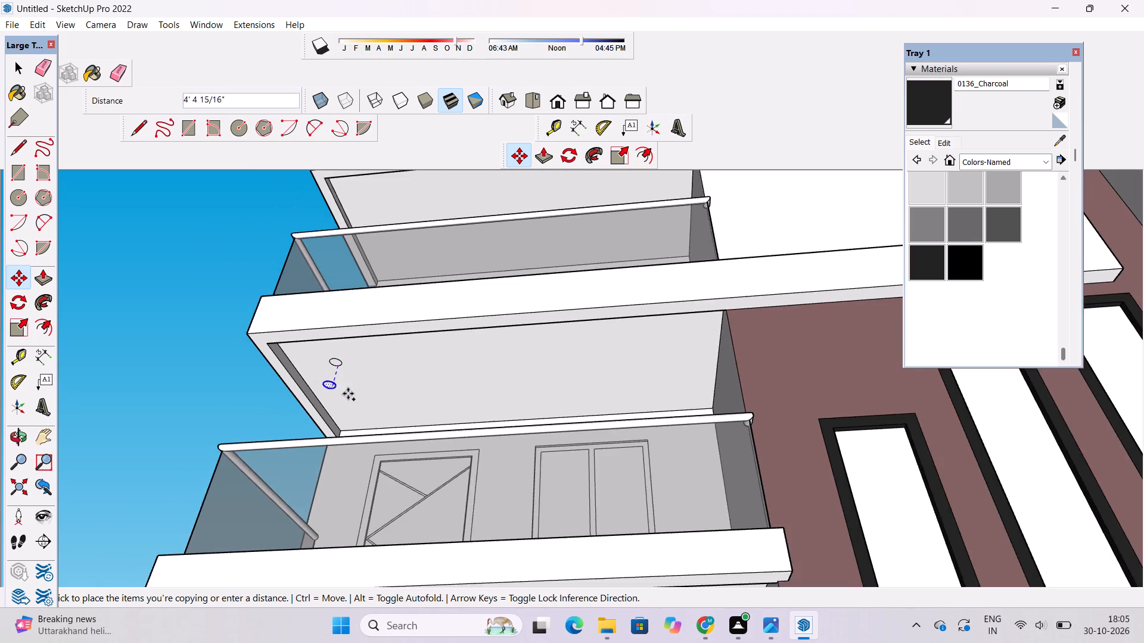
scroll(348, 394, up, 3)
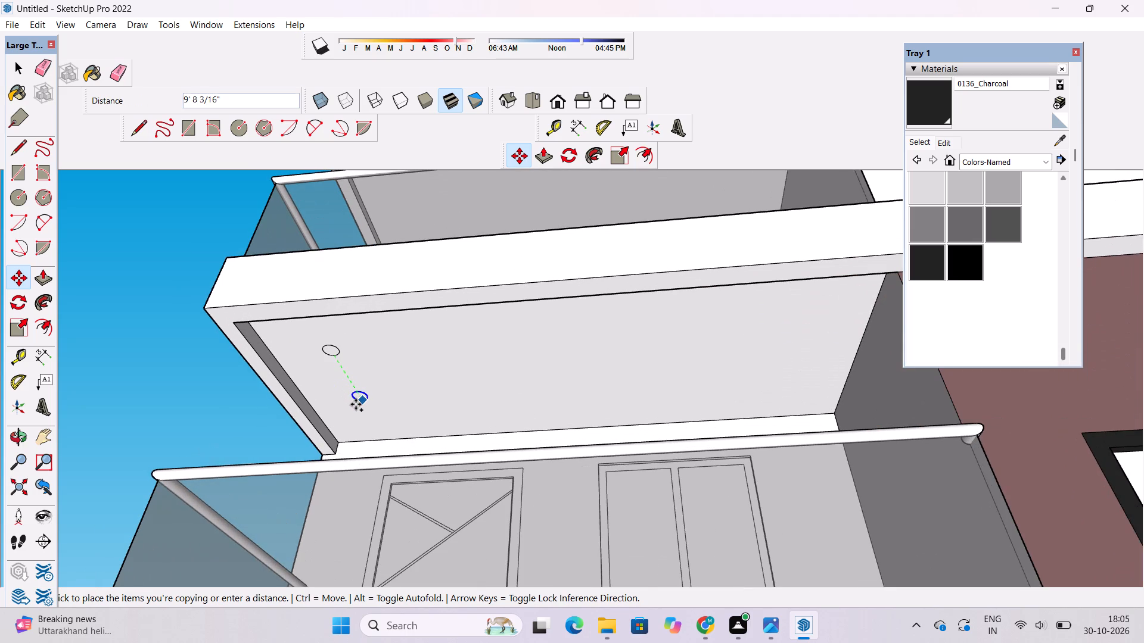
text(10')
key(Return)
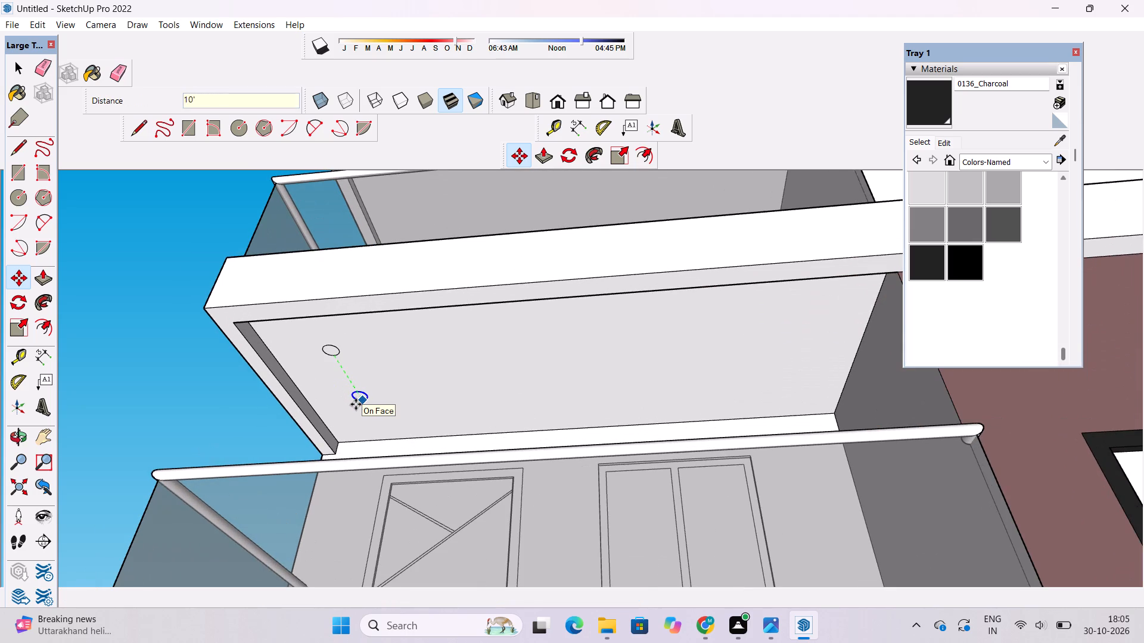
Array the rear ceiling circle along the balcony's length as two copies spaced 27' apart.
click(368, 399)
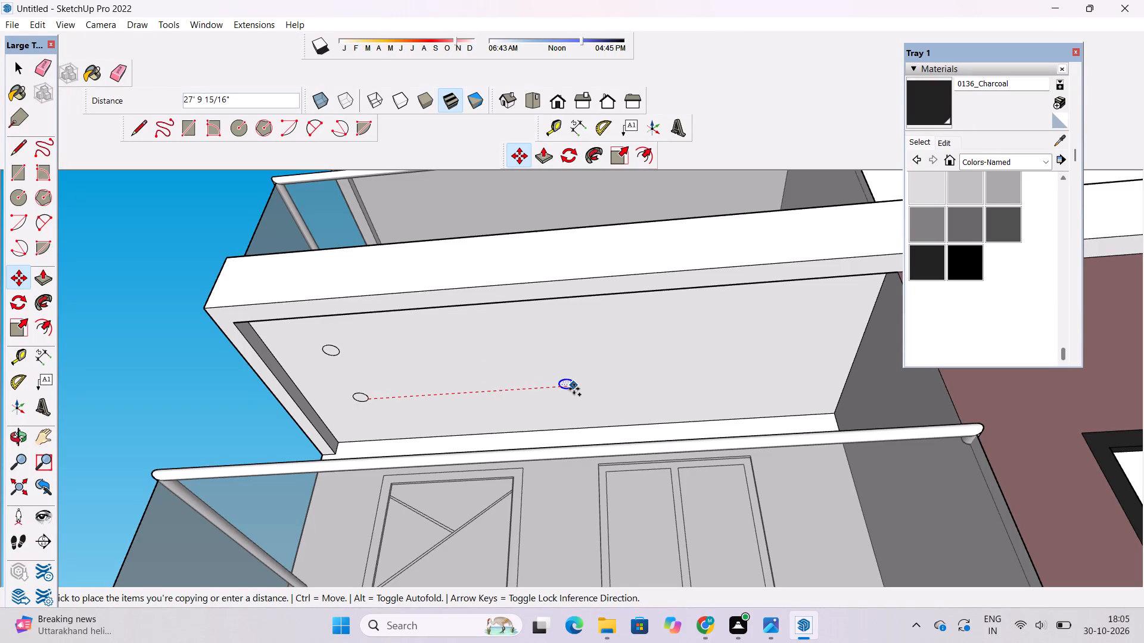
text(27')
key(Return)
text(*2)
key(Return)
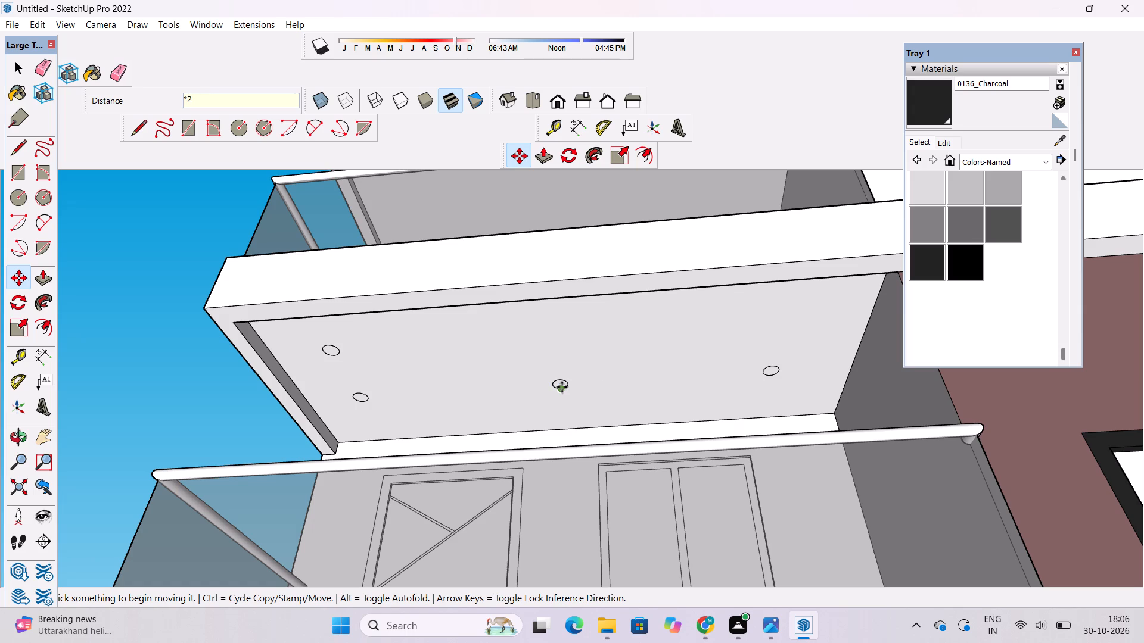
Array the front ceiling circle along the balcony's length as two copies spaced 27' apart, matching the rear row.
click(327, 351)
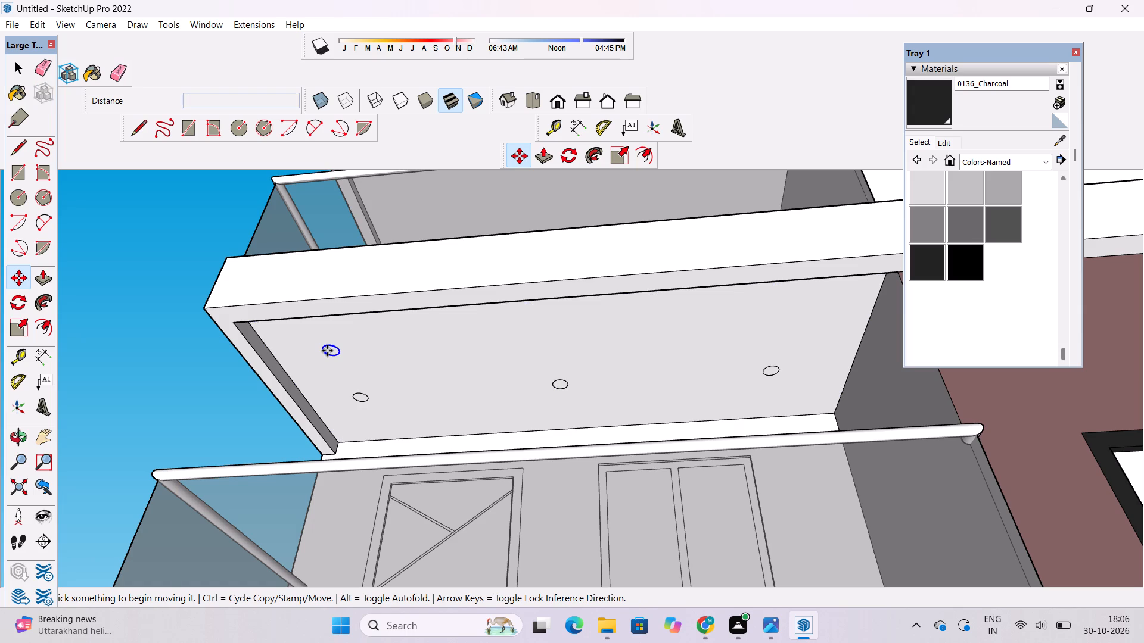
click(547, 333)
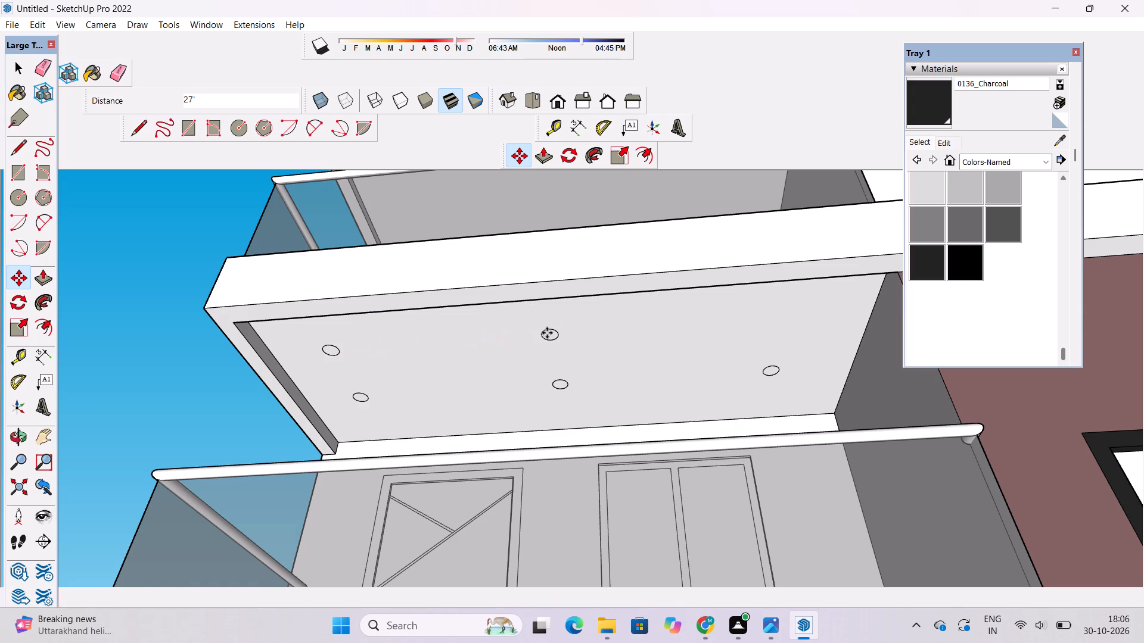
text(*2)
key(Return)
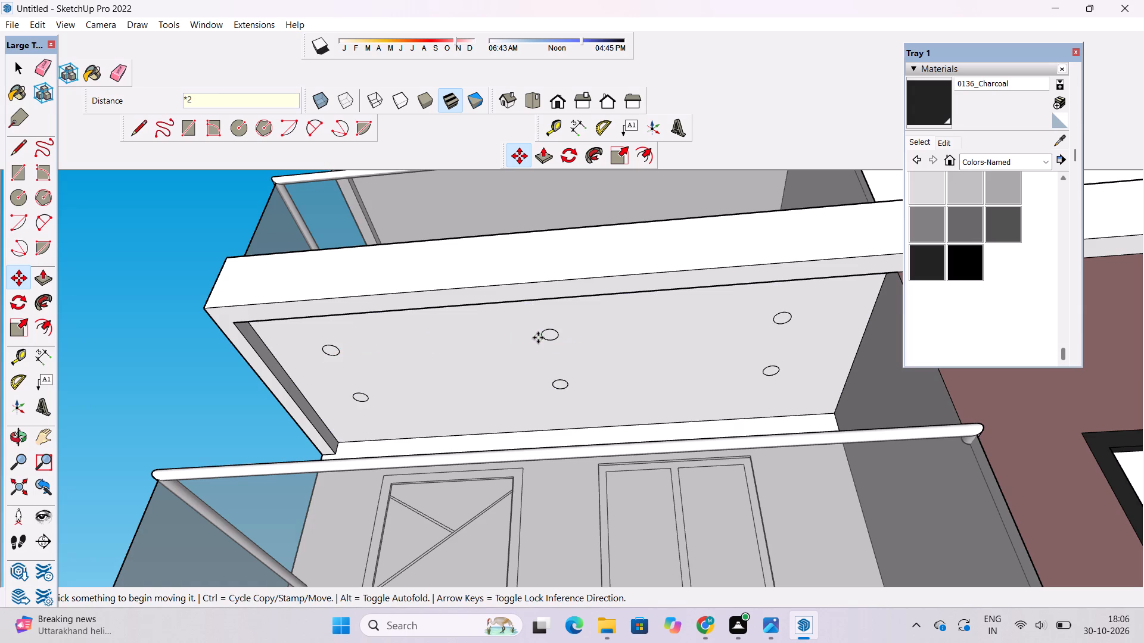
Copy the outer front ceiling circle straight down from the upper balcony onto the ceiling of the slatted balcony below.
scroll(525, 347, down, 12)
scroll(428, 436, up, 2)
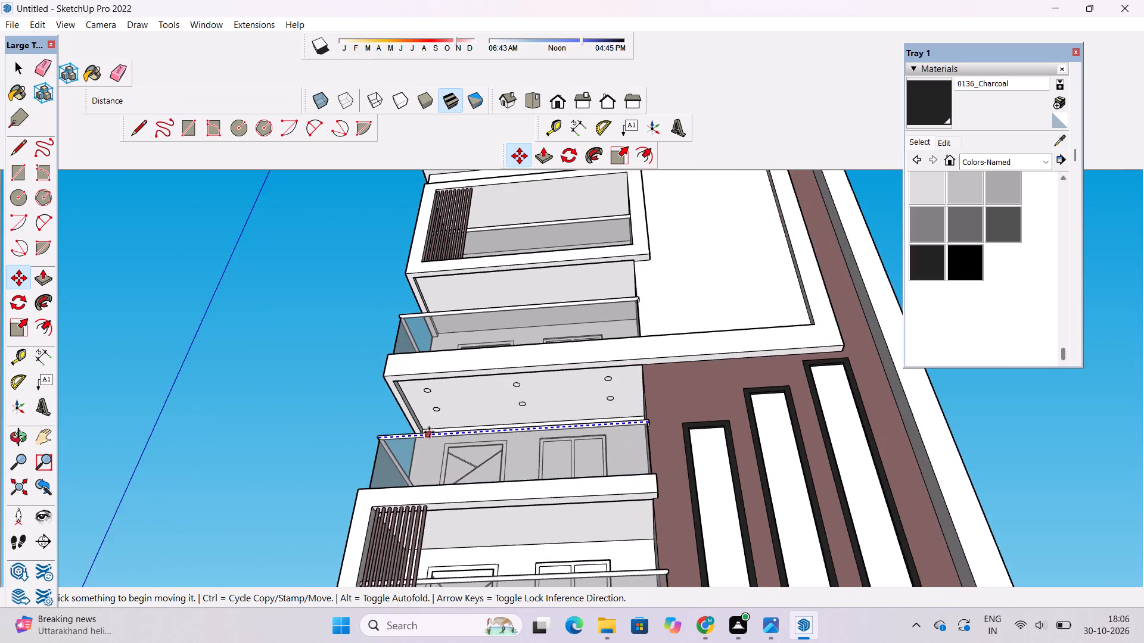
scroll(440, 392, down, 5)
scroll(515, 383, down, 2)
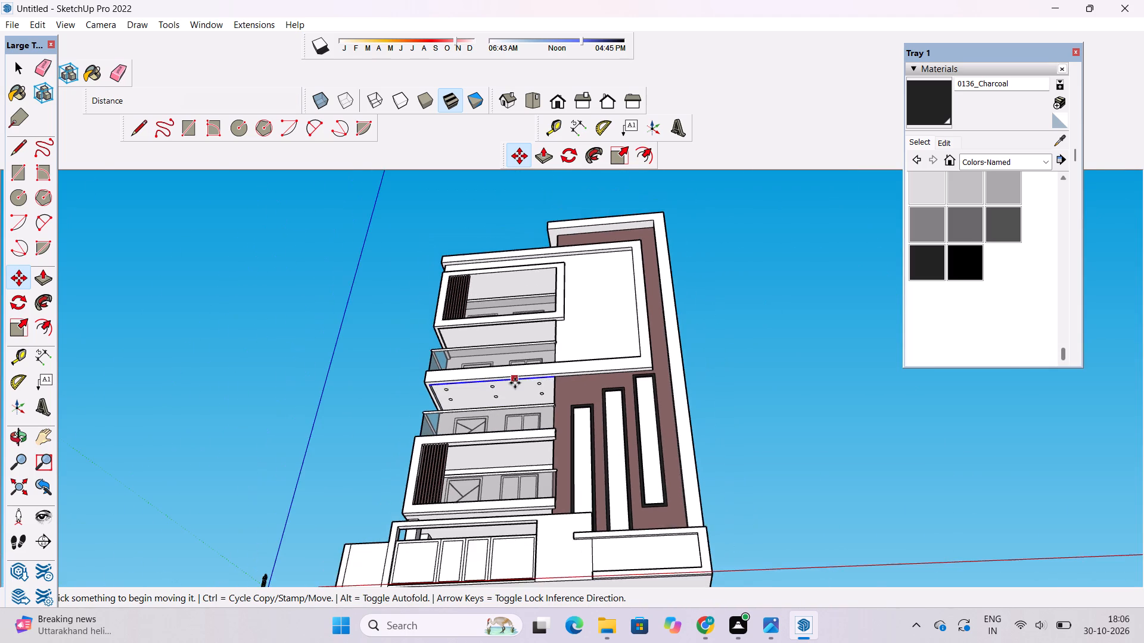
scroll(439, 419, up, 18)
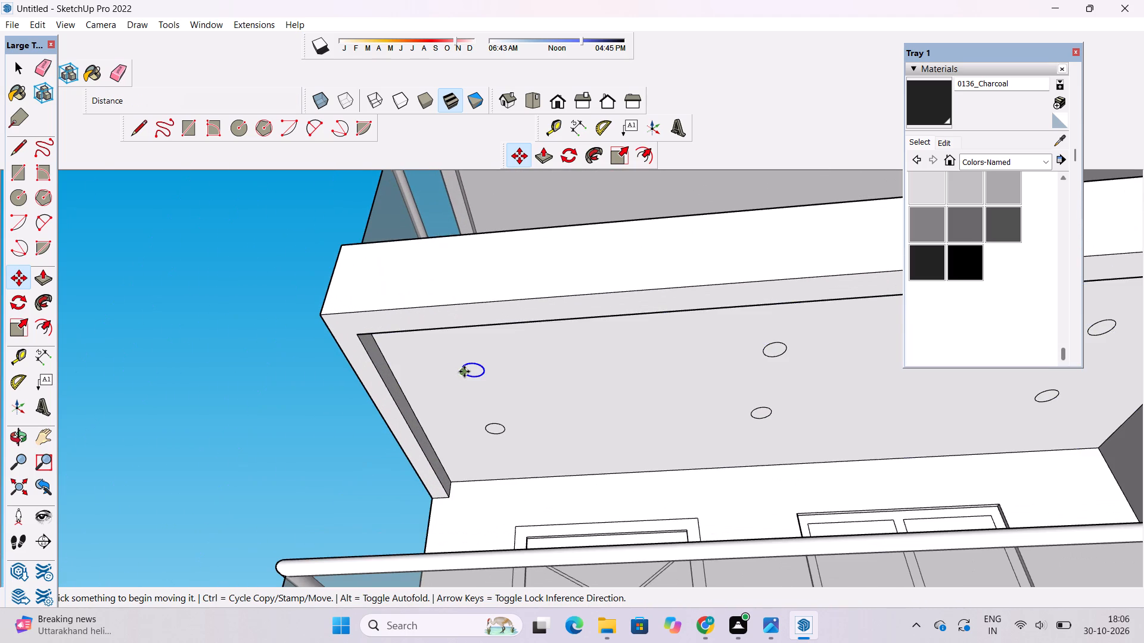
click(465, 372)
scroll(465, 372, down, 14)
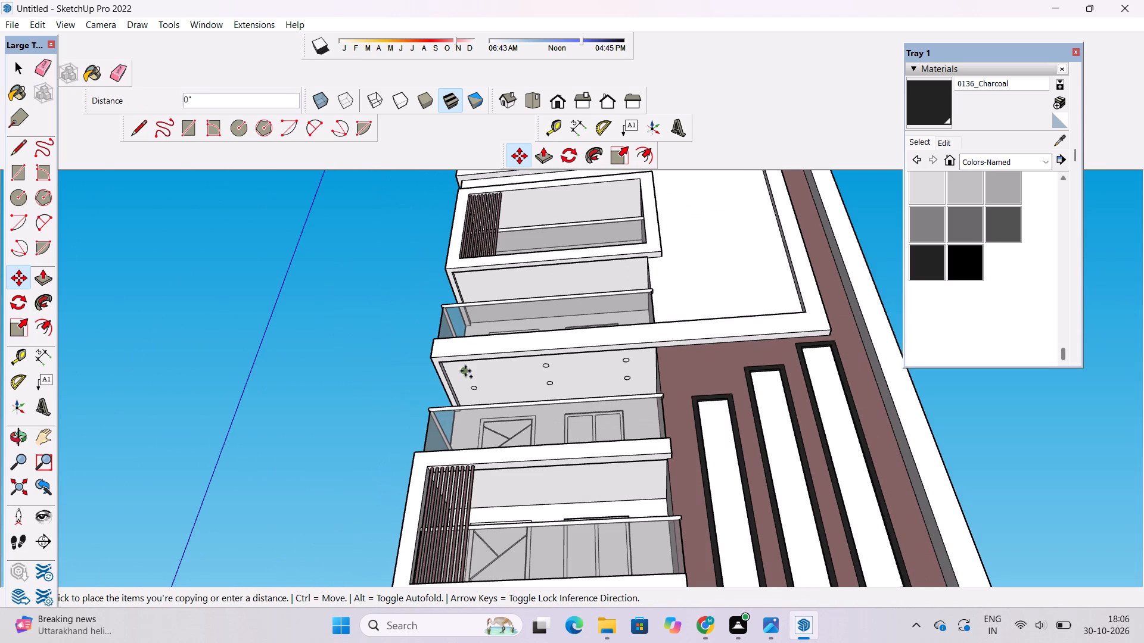
scroll(463, 460, up, 9)
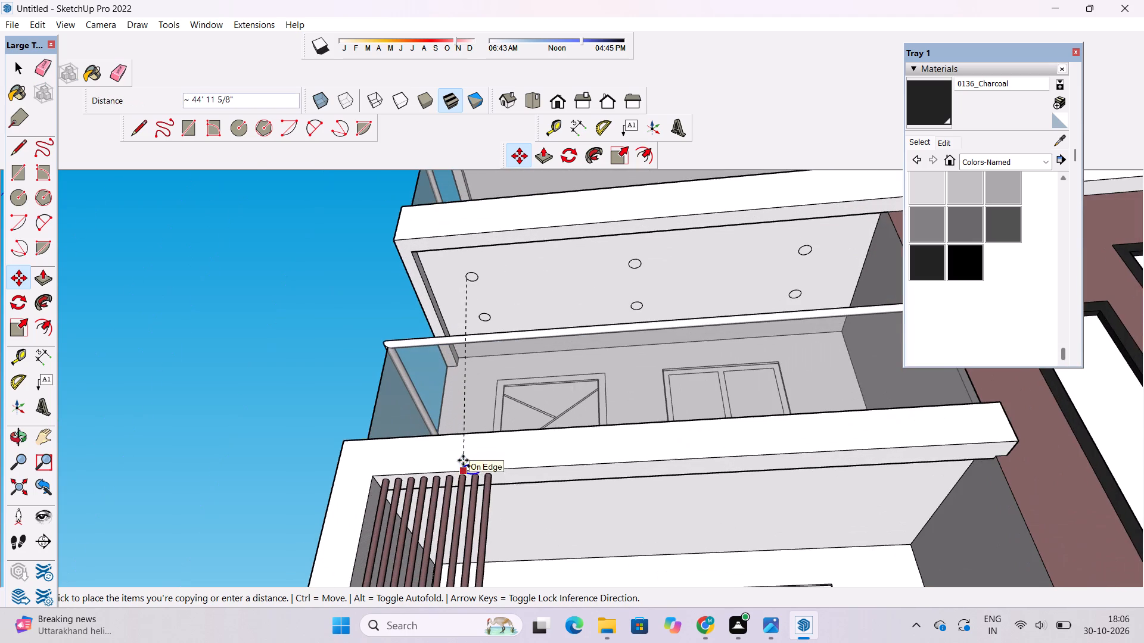
scroll(451, 486, up, 9)
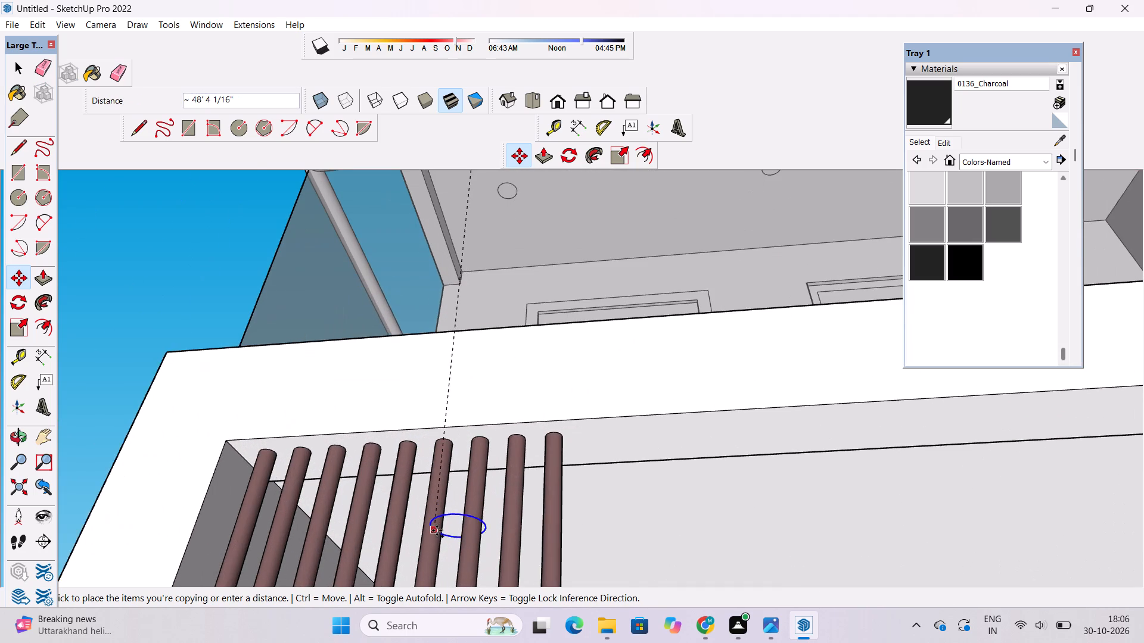
scroll(437, 530, up, 19)
scroll(511, 497, up, 8)
click(447, 489)
scroll(429, 368, down, 19)
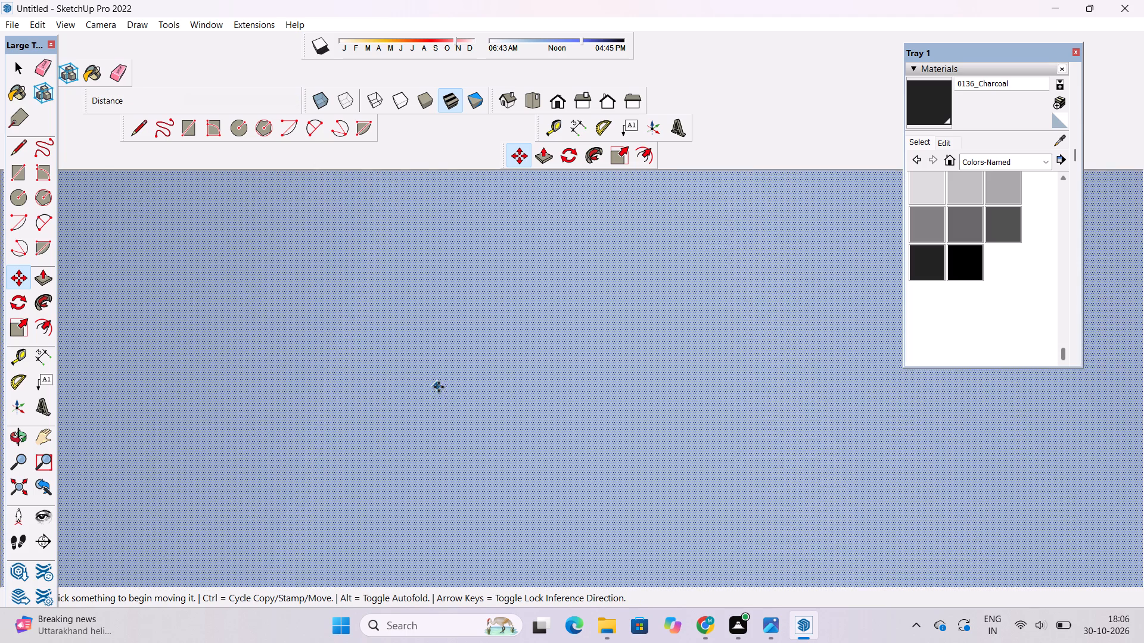
scroll(439, 387, down, 17)
Copy the slatted balcony's ceiling circle 10' straight back toward the door wall.
click(557, 105)
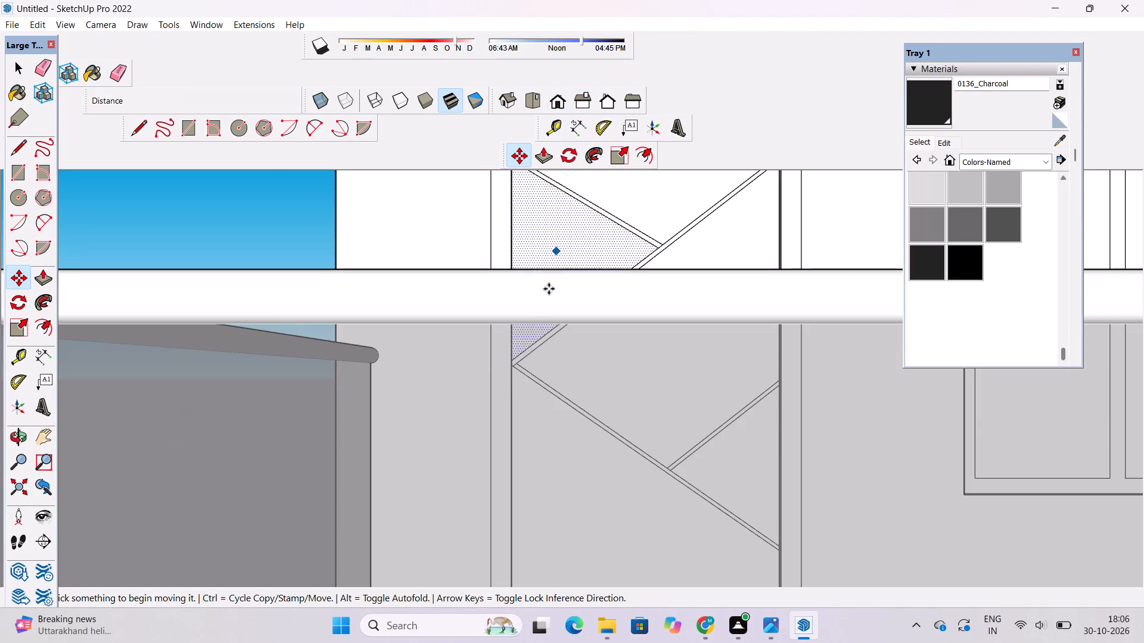
scroll(503, 363, down, 17)
key(o)
scroll(489, 391, down, 6)
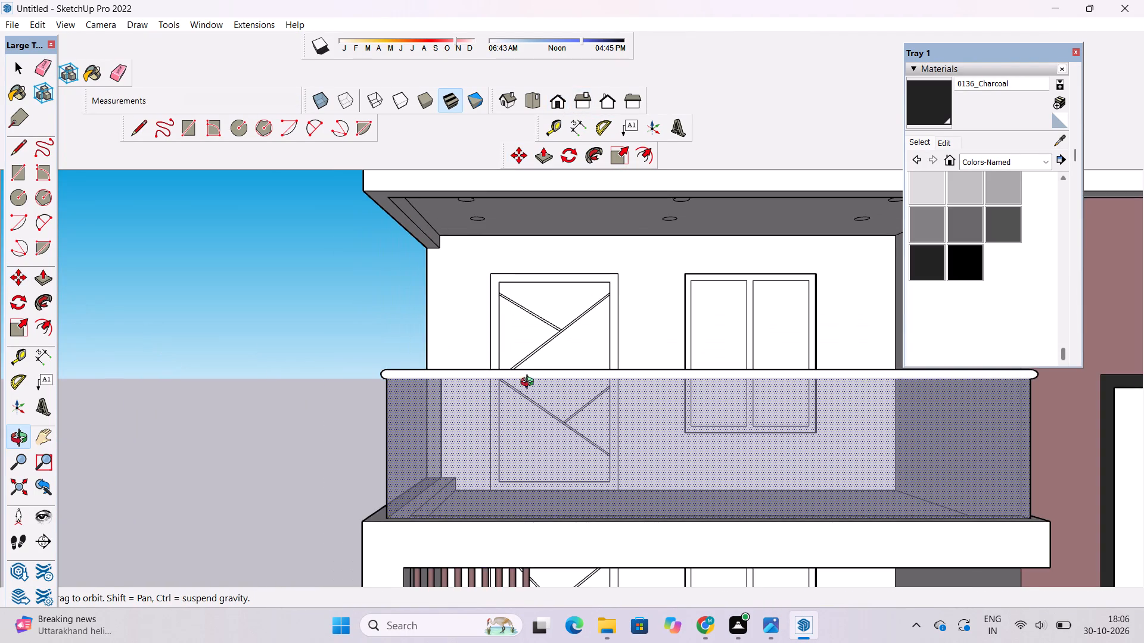
shift+drag(528, 382, 512, 383)
shift+drag(529, 395, 489, 385)
drag(533, 449, 459, 207)
shift+drag(517, 467, 512, 294)
drag(512, 294, 512, 321)
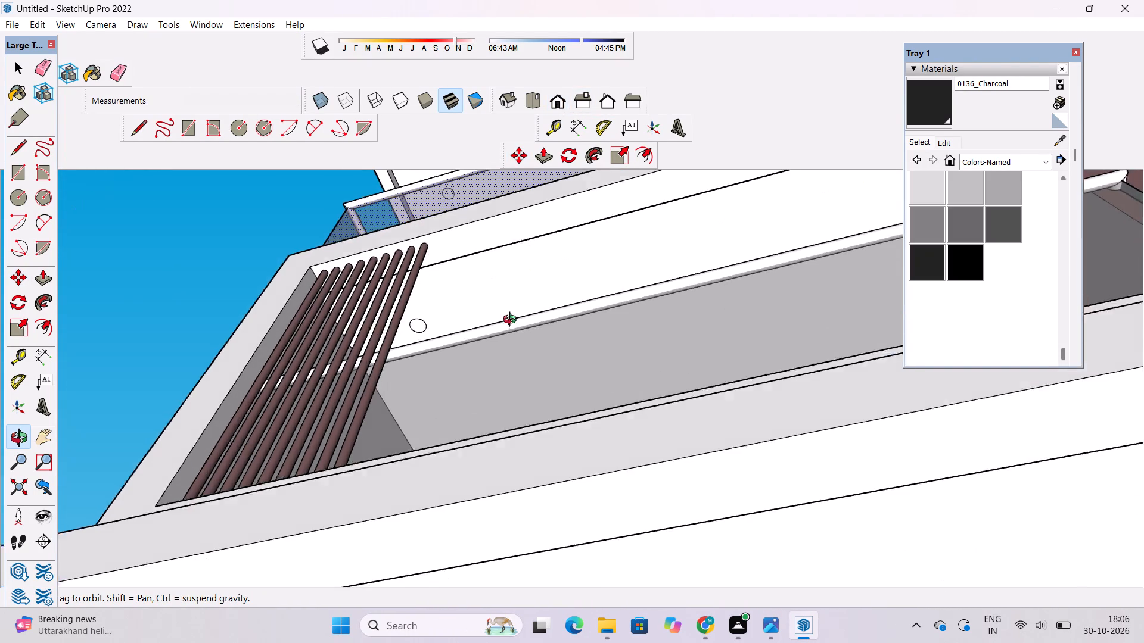
drag(512, 321, 516, 425)
scroll(509, 418, down, 10)
scroll(514, 442, up, 6)
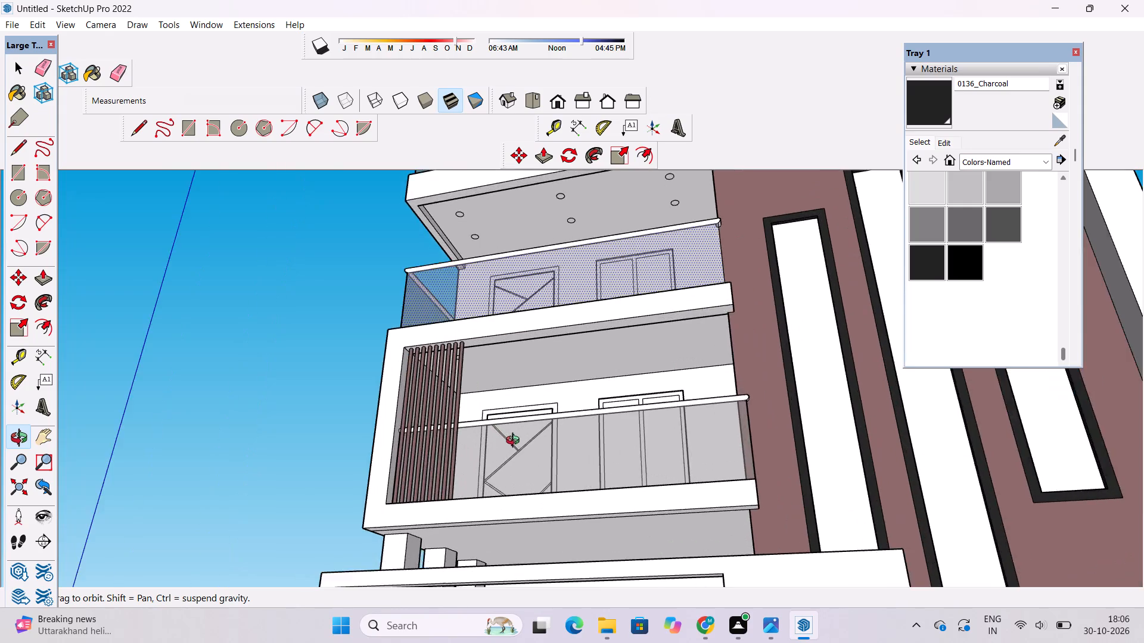
scroll(515, 442, up, 2)
shift+drag(501, 430, 424, 411)
drag(424, 418, 462, 489)
scroll(439, 347, up, 9)
scroll(452, 352, down, 6)
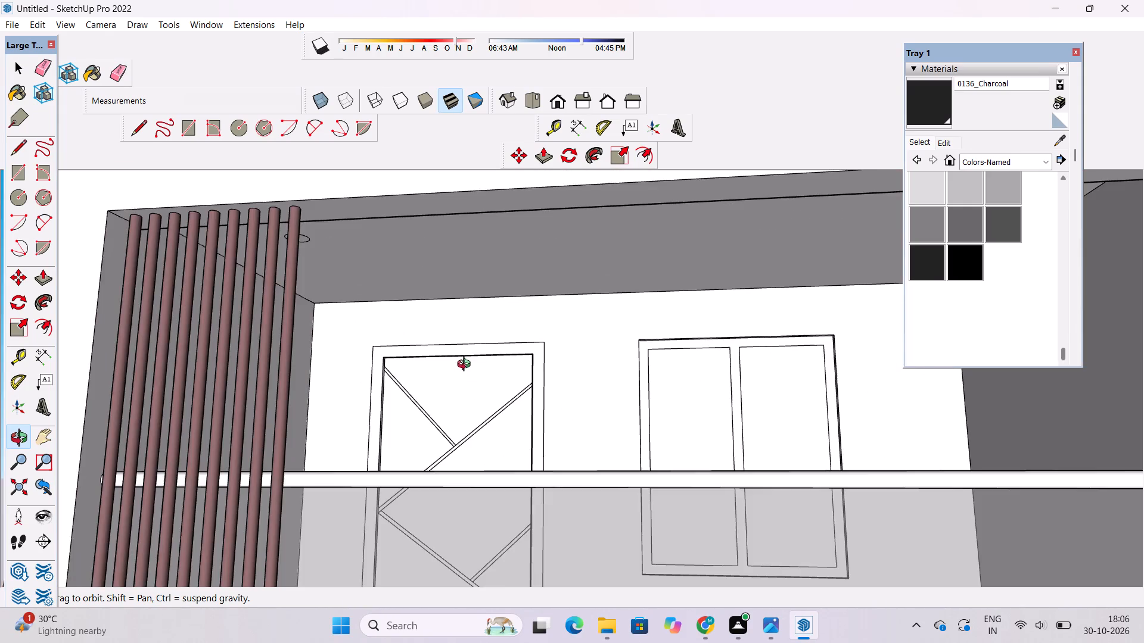
drag(458, 361, 399, 322)
drag(399, 322, 430, 379)
scroll(399, 366, up, 5)
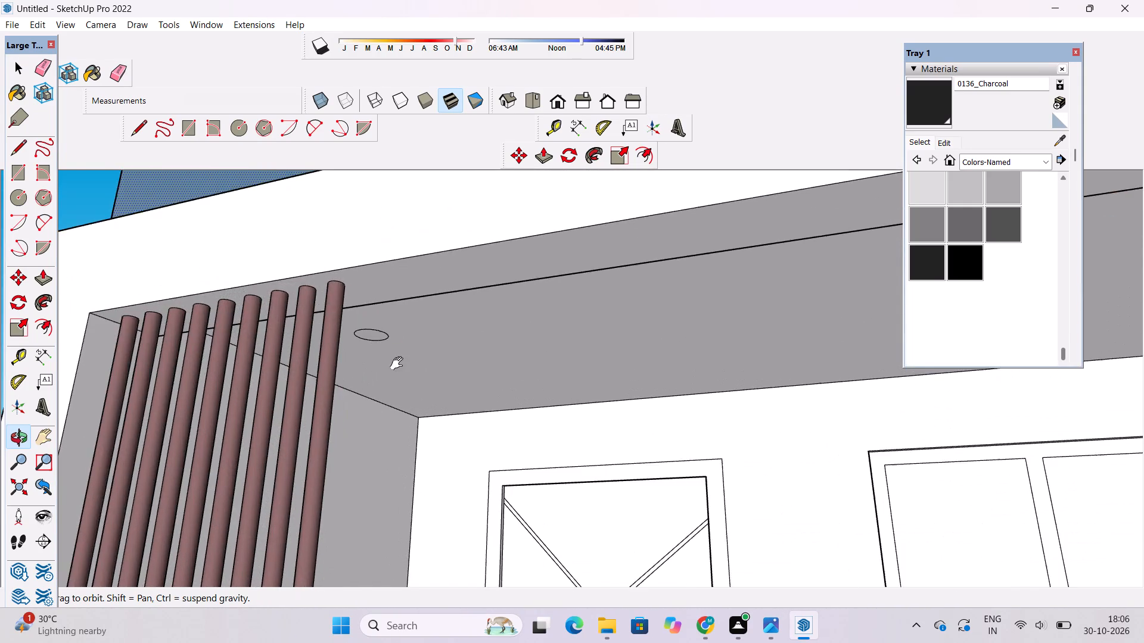
shift+drag(400, 367, 415, 392)
drag(416, 399, 409, 382)
key(m)
scroll(386, 362, up, 3)
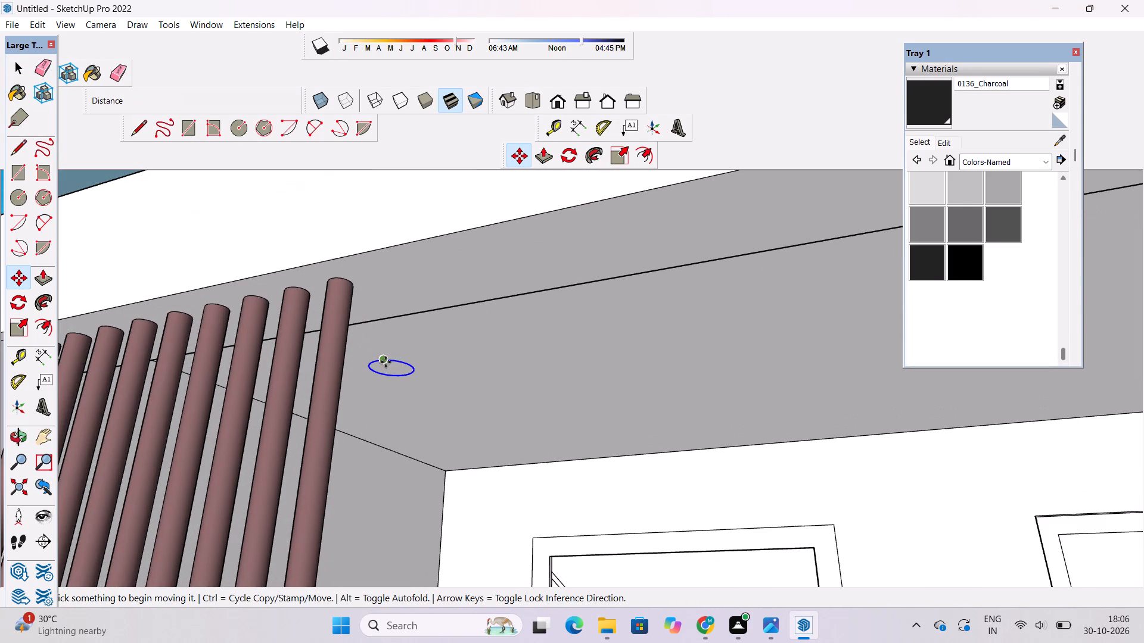
click(386, 362)
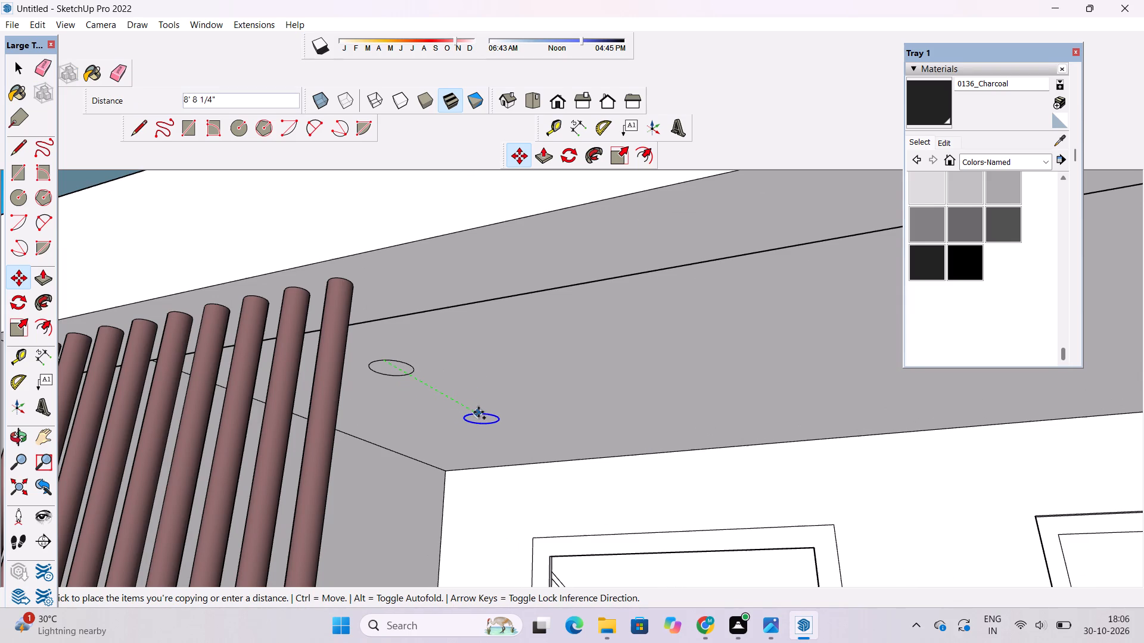
text(10')
key(Return)
Array the rear ceiling circle along the slatted balcony's length as two copies spaced 27' apart.
key(o)
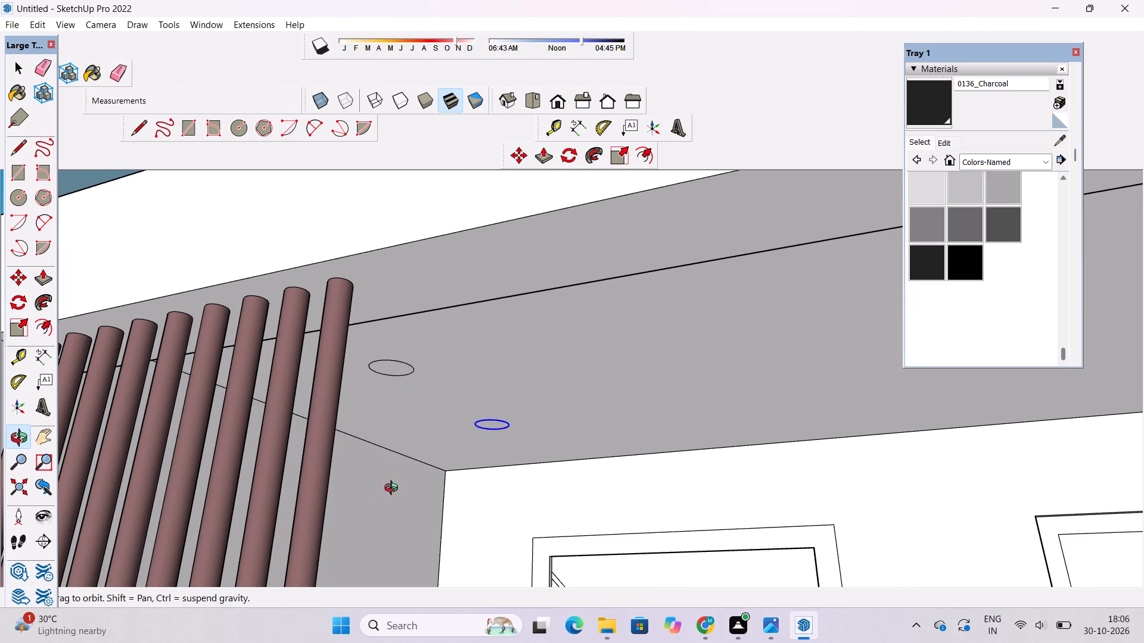
drag(390, 489, 489, 456)
scroll(527, 463, down, 4)
shift+drag(676, 503, 362, 466)
shift+drag(386, 461, 416, 457)
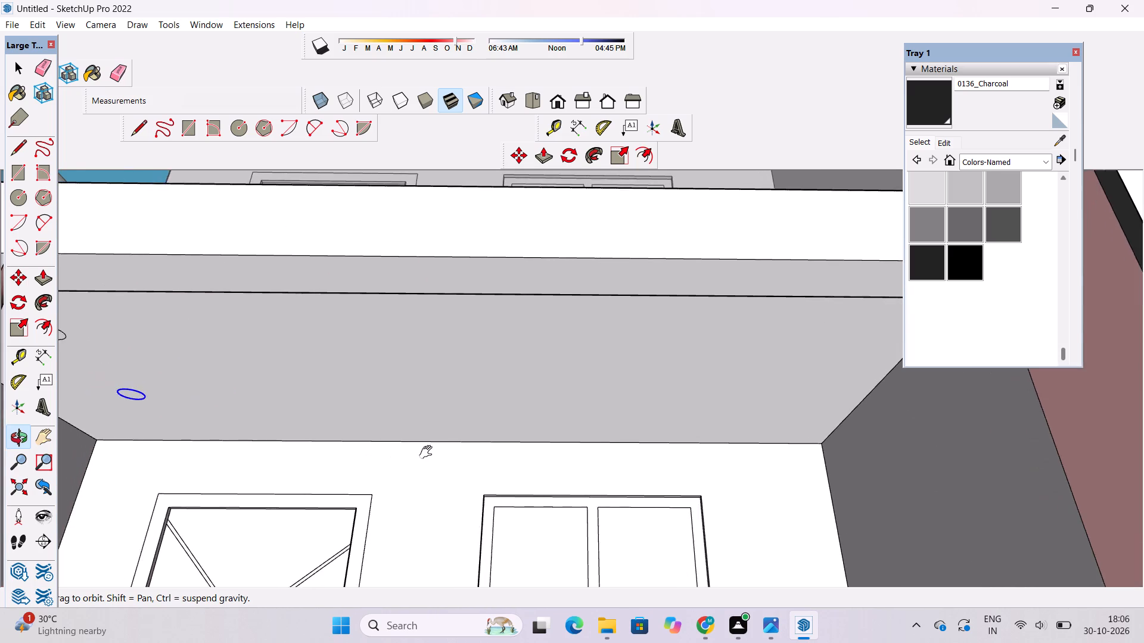
shift+scroll(428, 452, down, 4)
shift+drag(462, 452, 470, 452)
key(m)
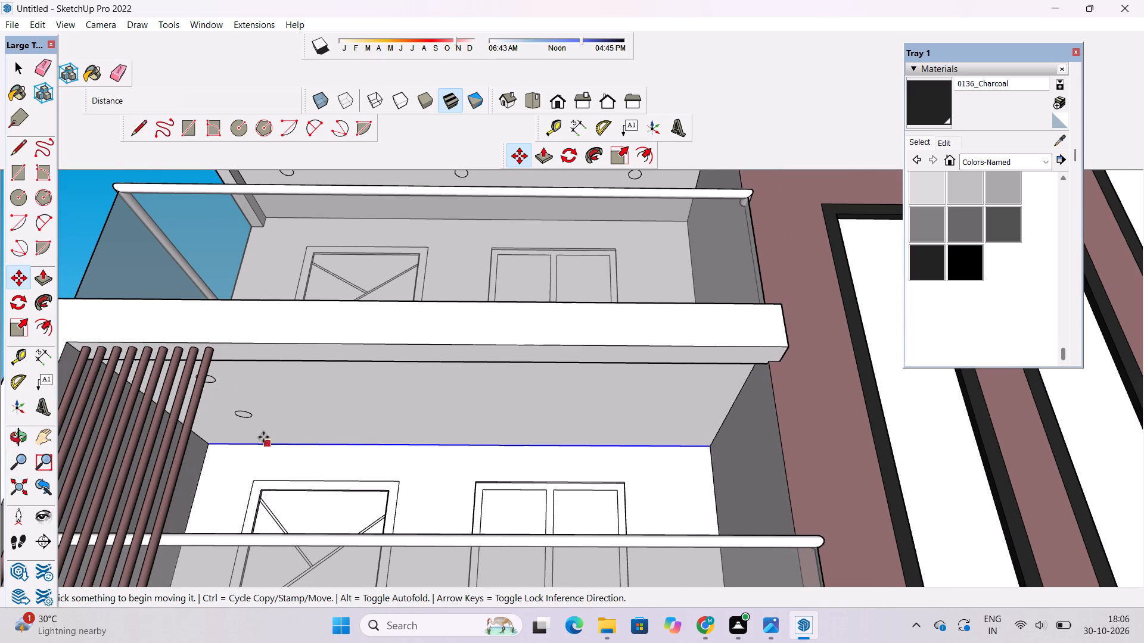
click(252, 417)
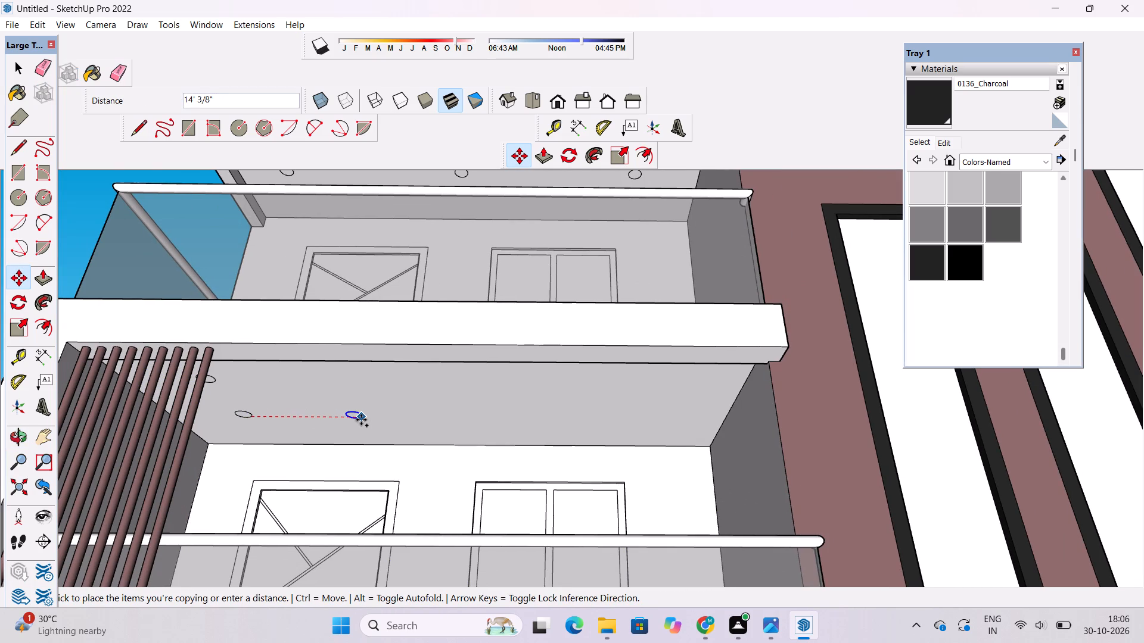
text(27')
key(Return)
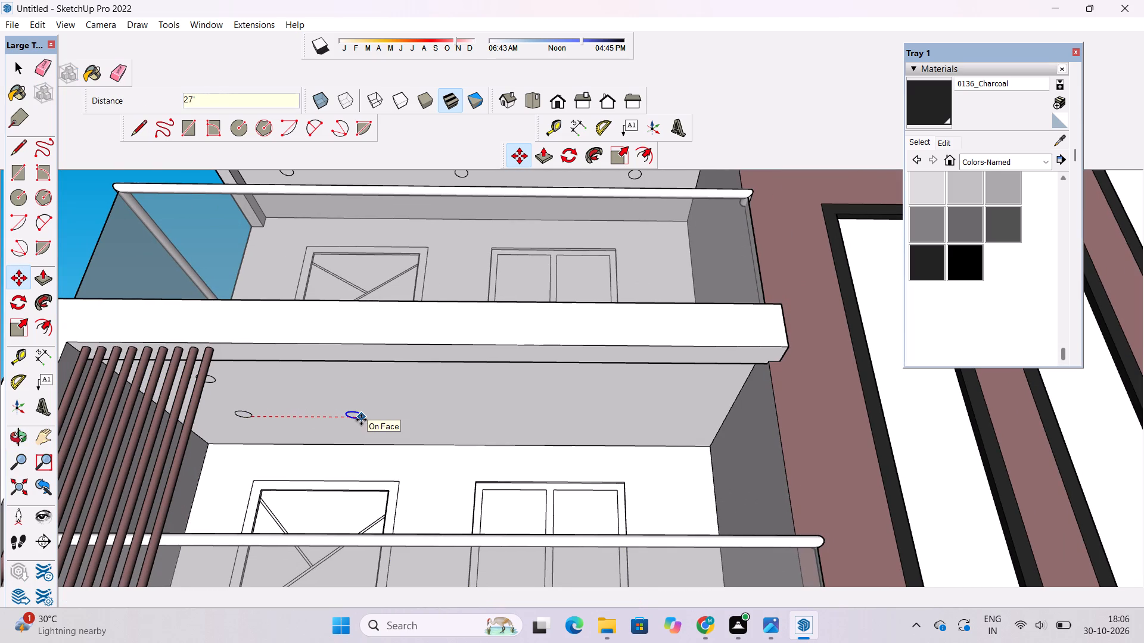
text(*2)
key(Return)
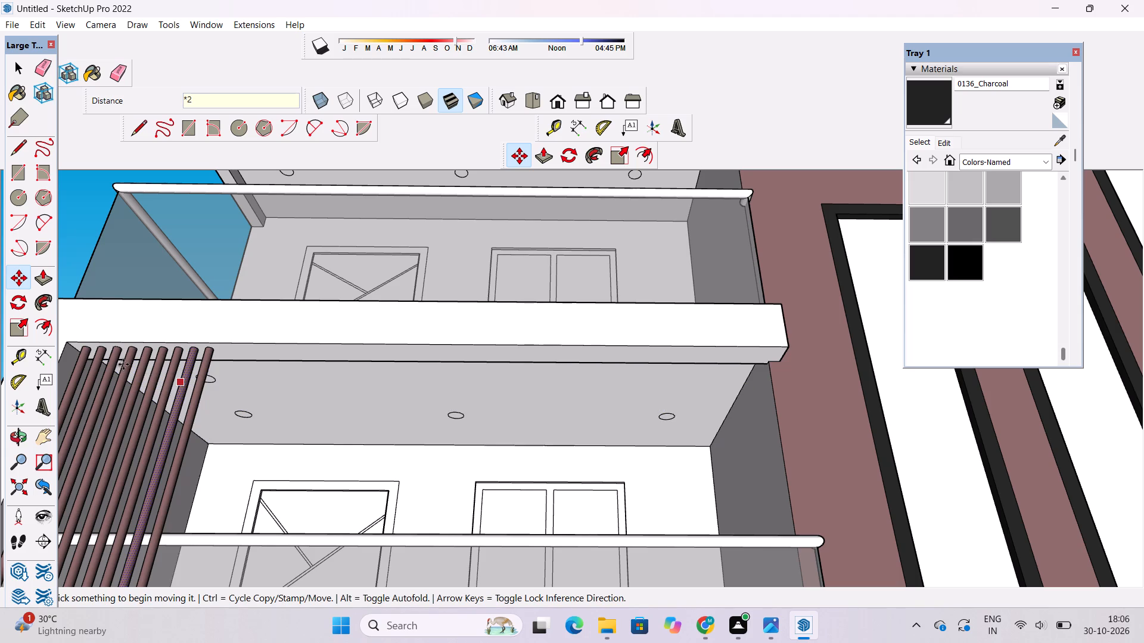
click(460, 414)
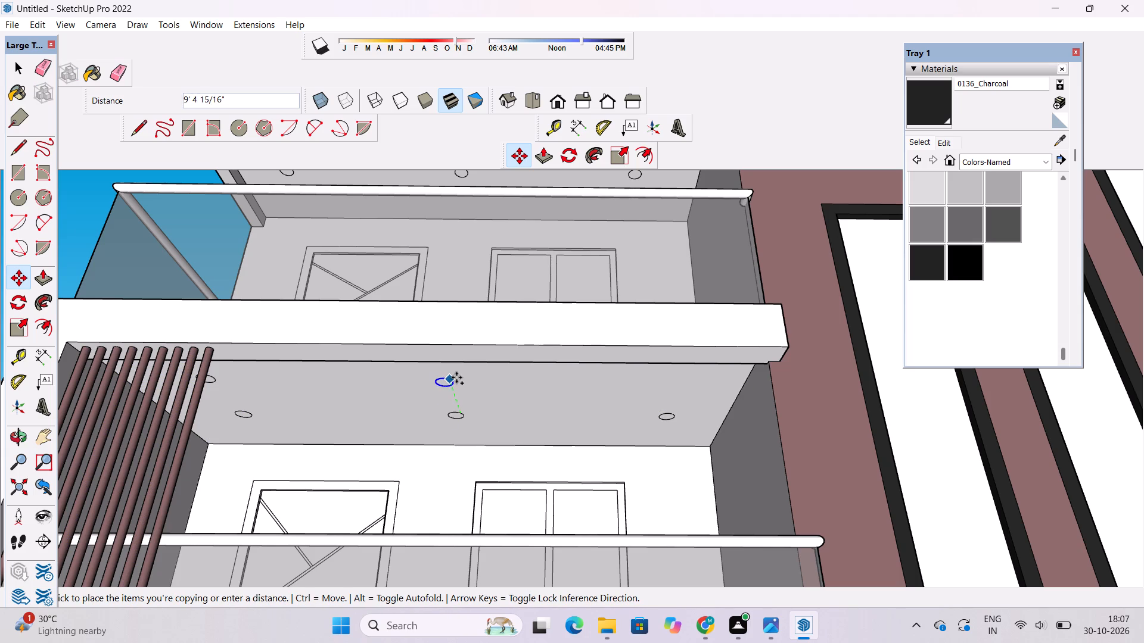
key(space)
Array the front ceiling circle beside the slats along the balcony's length as two copies spaced 27' apart, aligned with the rear row.
text(o)
shift+drag(361, 405, 434, 453)
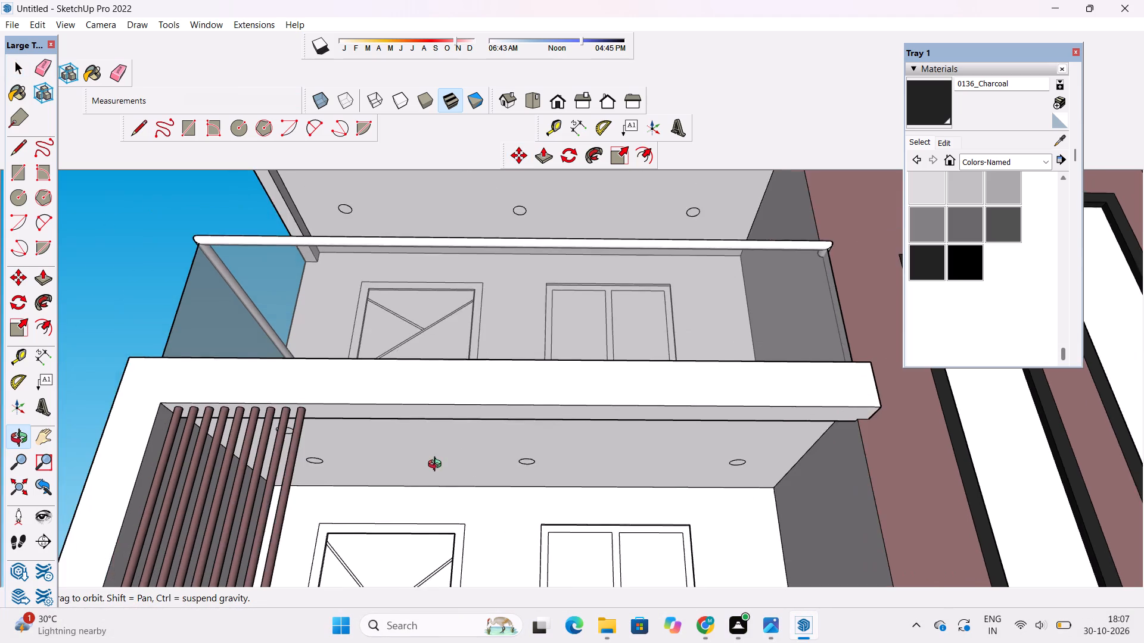
drag(437, 466, 414, 442)
scroll(314, 474, up, 7)
shift+drag(312, 469, 336, 486)
drag(336, 486, 328, 472)
scroll(326, 465, down, 1)
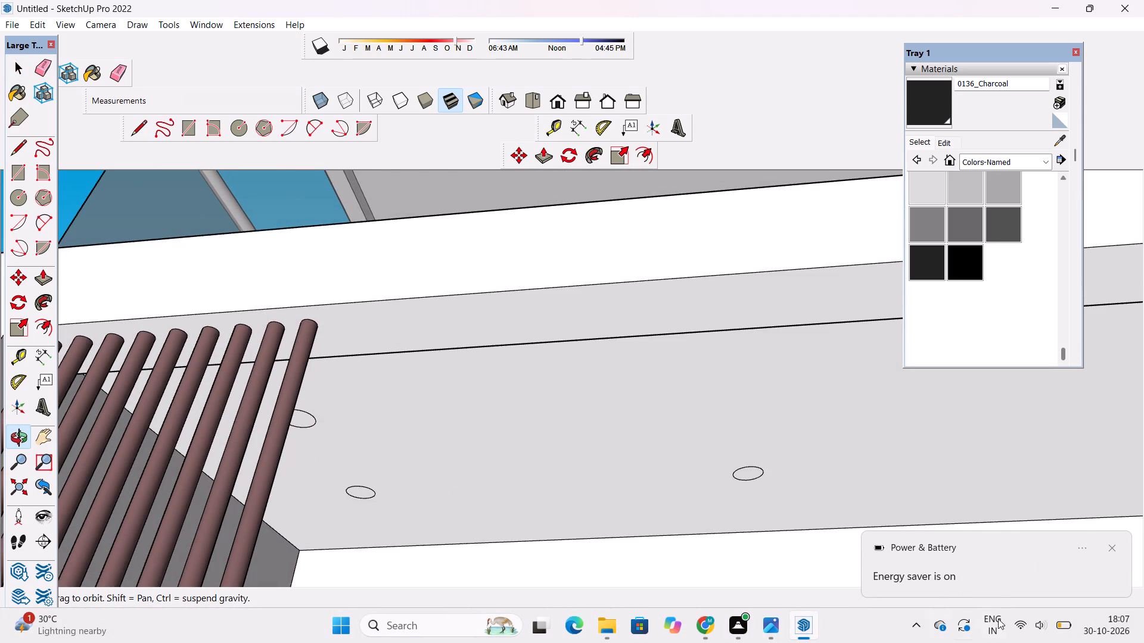
click(1060, 626)
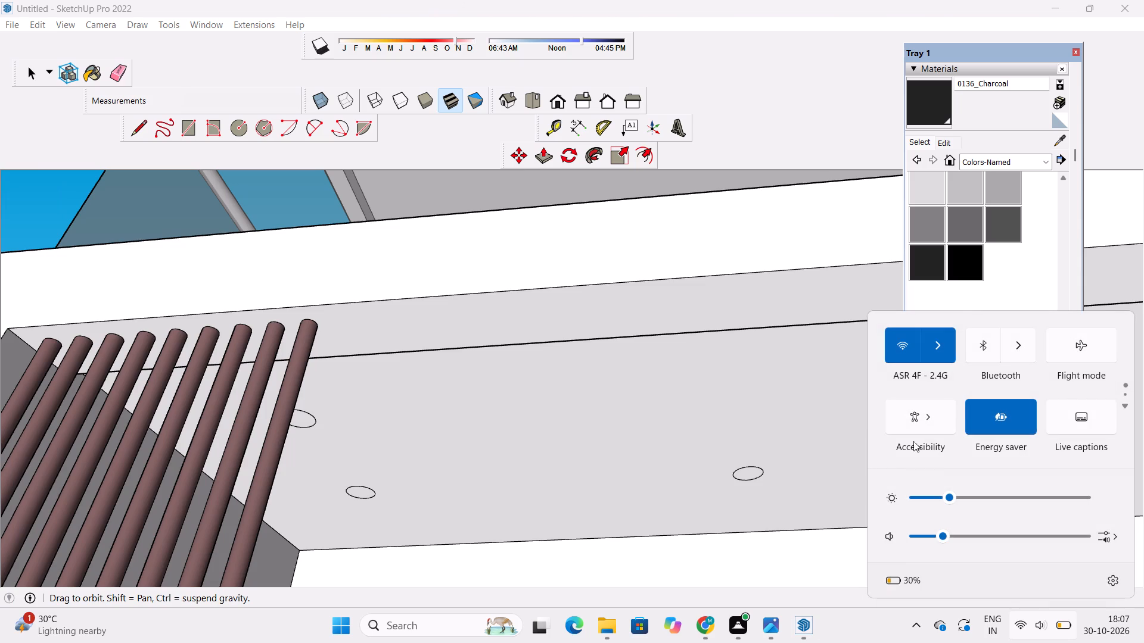
click(816, 464)
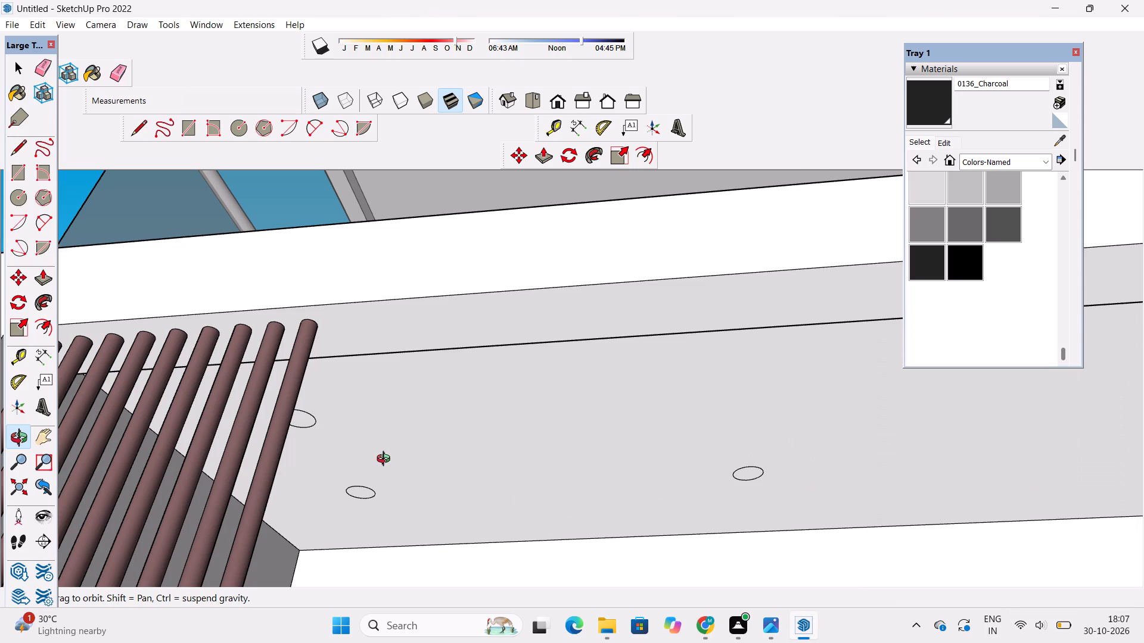
scroll(368, 455, down, 3)
shift+drag(365, 455, 365, 439)
key(space)
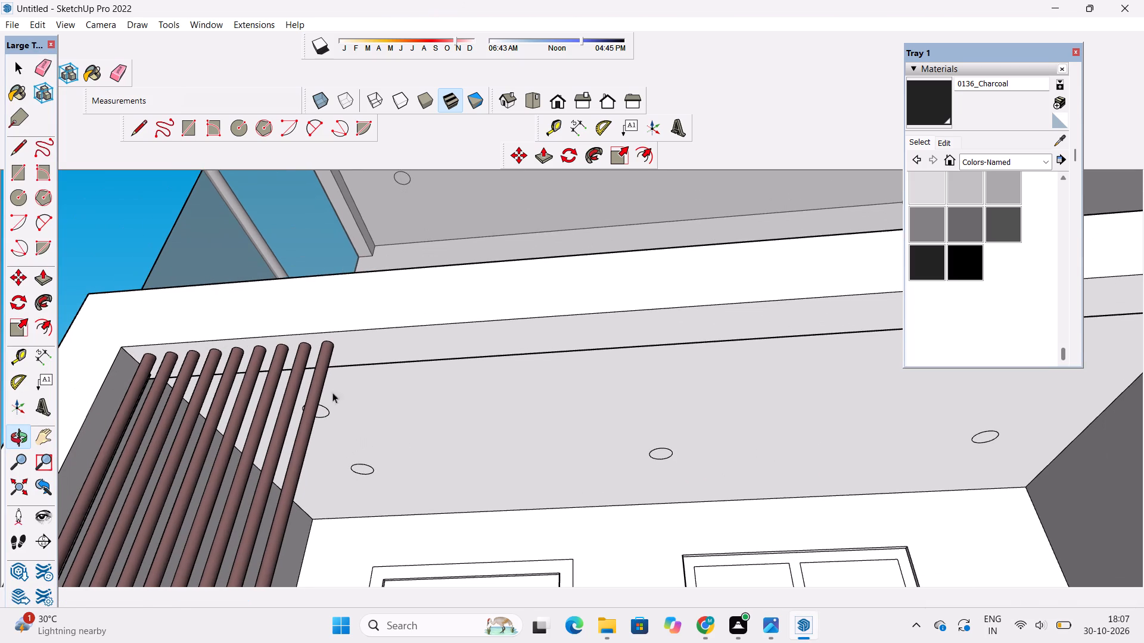
scroll(327, 378, up, 9)
double_click(316, 426)
scroll(297, 414, down, 12)
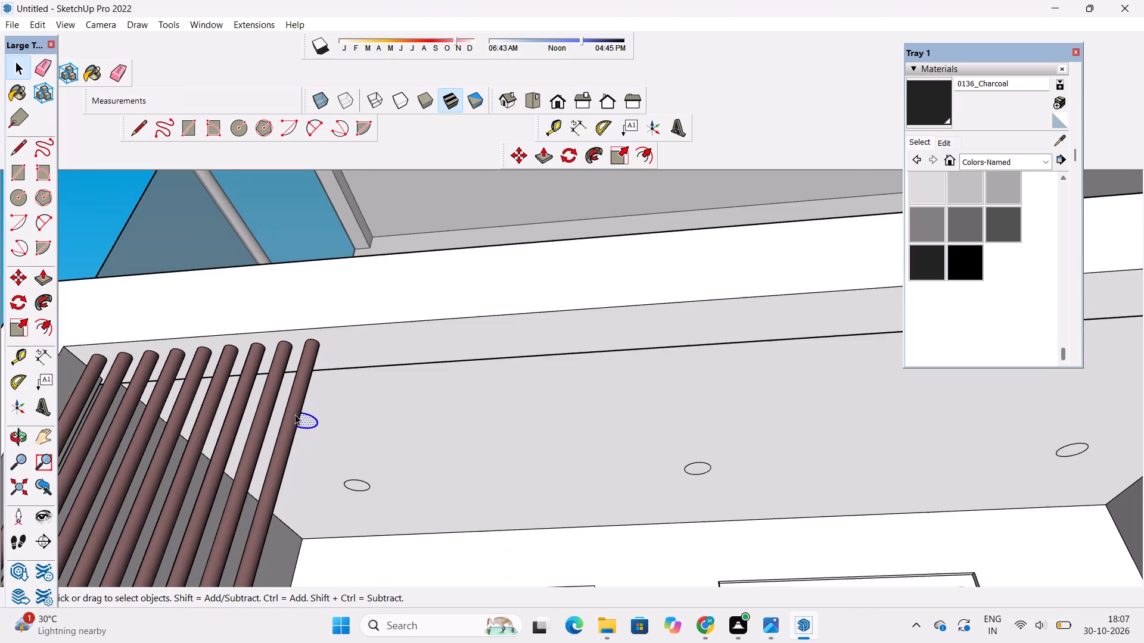
key(m)
scroll(320, 422, up, 5)
click(316, 421)
scroll(316, 421, down, 9)
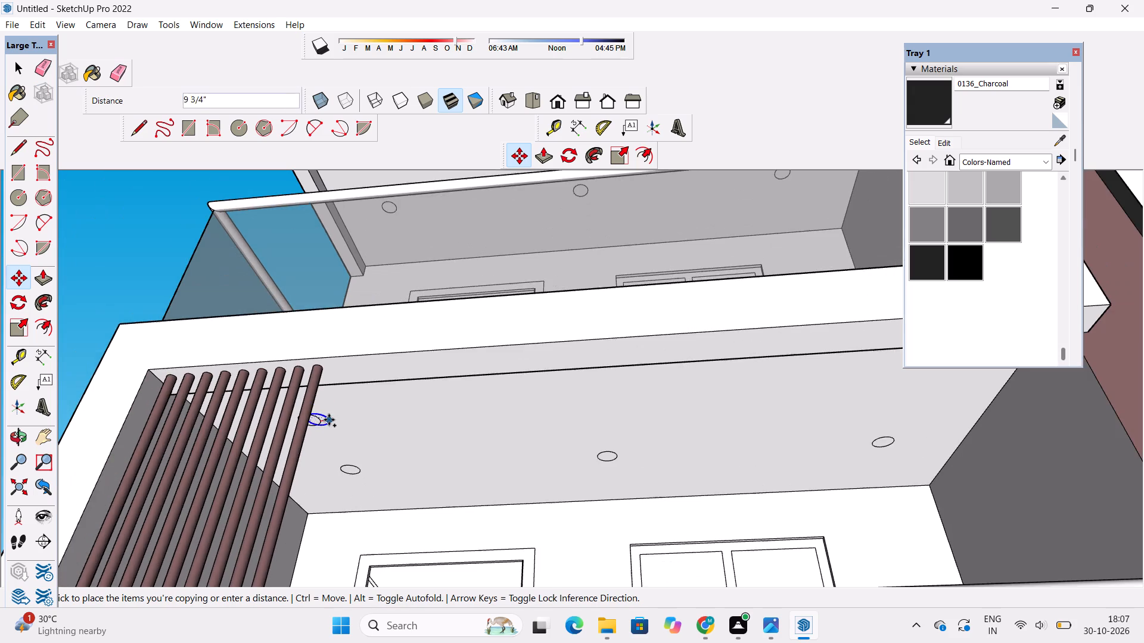
scroll(330, 420, down, 4)
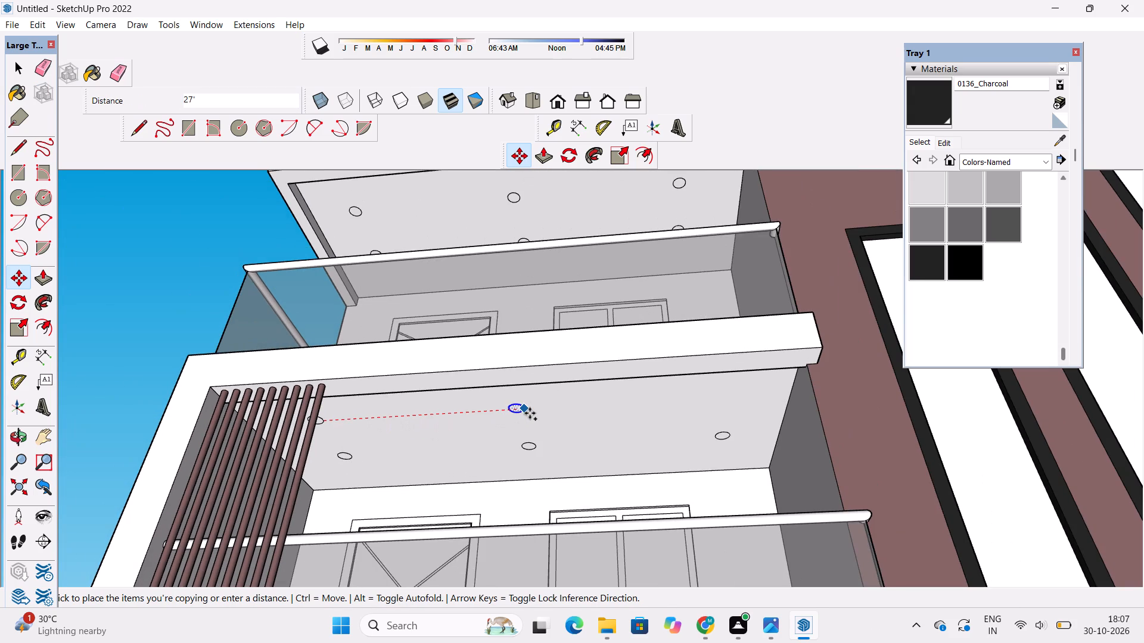
click(530, 413)
text(*2)
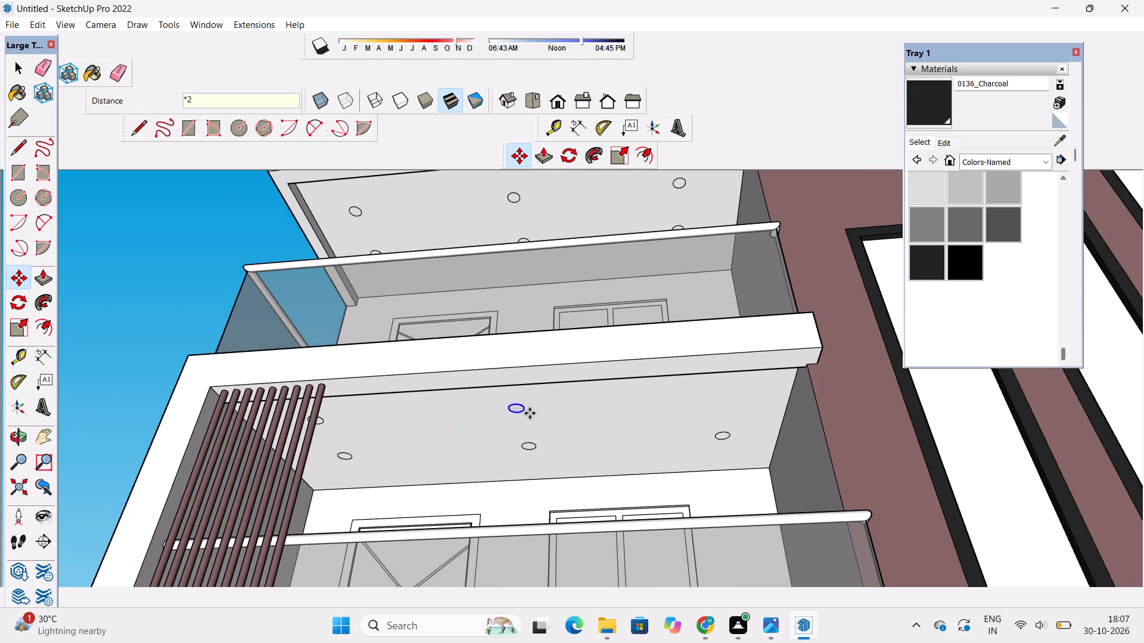
key(Return)
key(space)
Copy the outer front ceiling circle 41' straight up onto the bare ceiling of the glass-railed balcony above.
text(o)
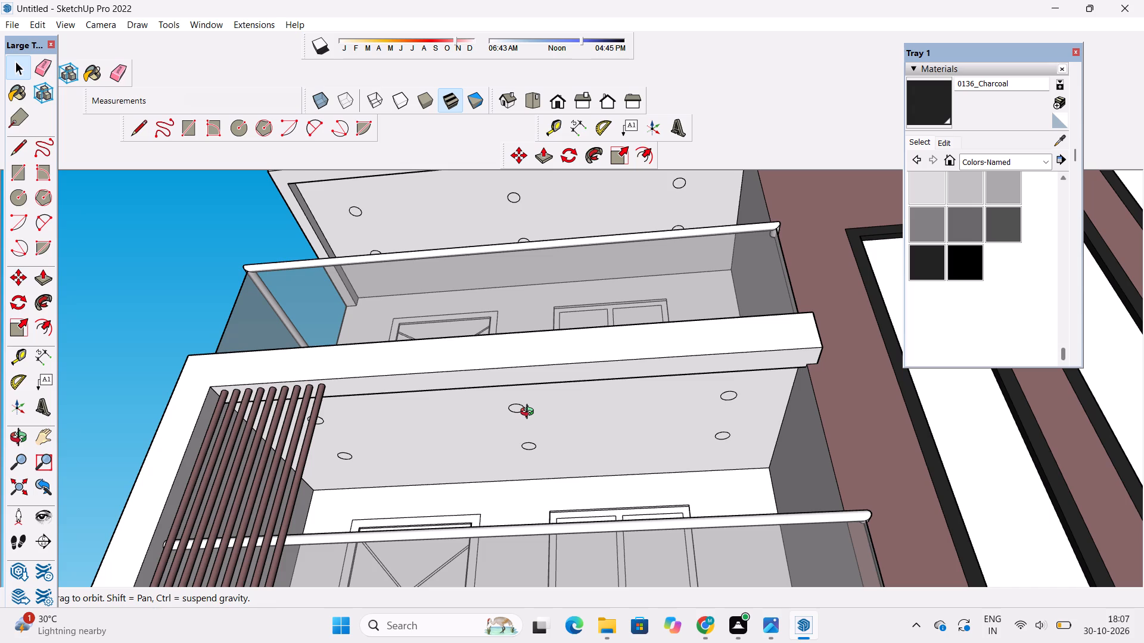
scroll(421, 352, down, 9)
shift+drag(419, 357, 421, 413)
scroll(392, 418, down, 3)
shift+drag(392, 420, 393, 536)
drag(408, 470, 484, 463)
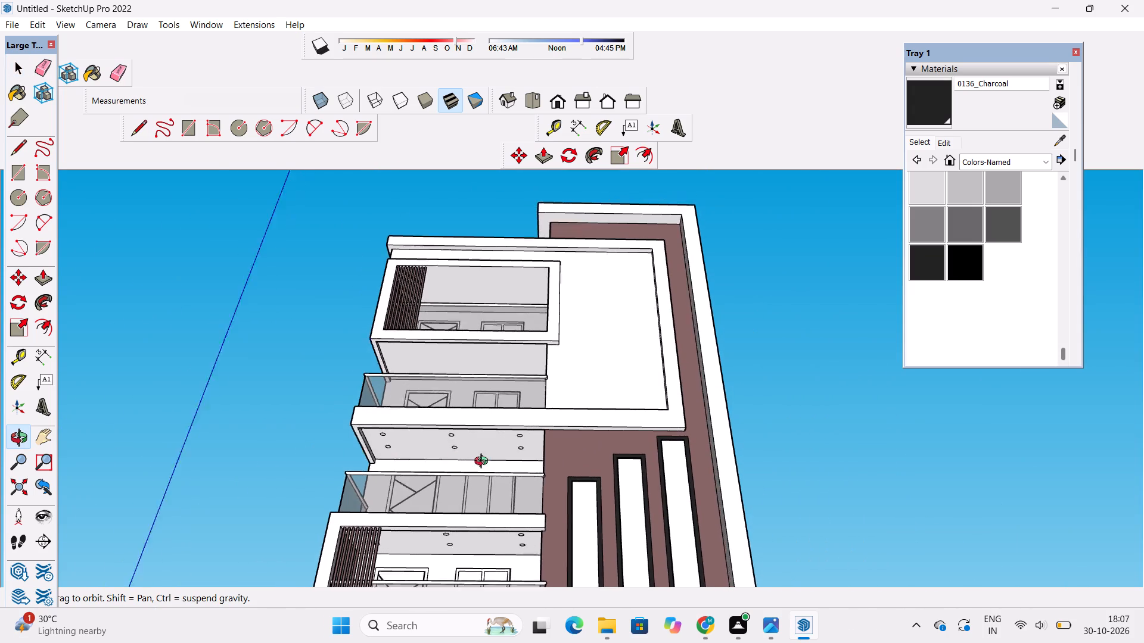
drag(484, 463, 488, 461)
scroll(418, 412, up, 2)
drag(537, 412, 437, 417)
shift+drag(427, 418, 434, 422)
scroll(411, 408, up, 4)
shift+drag(411, 419, 419, 401)
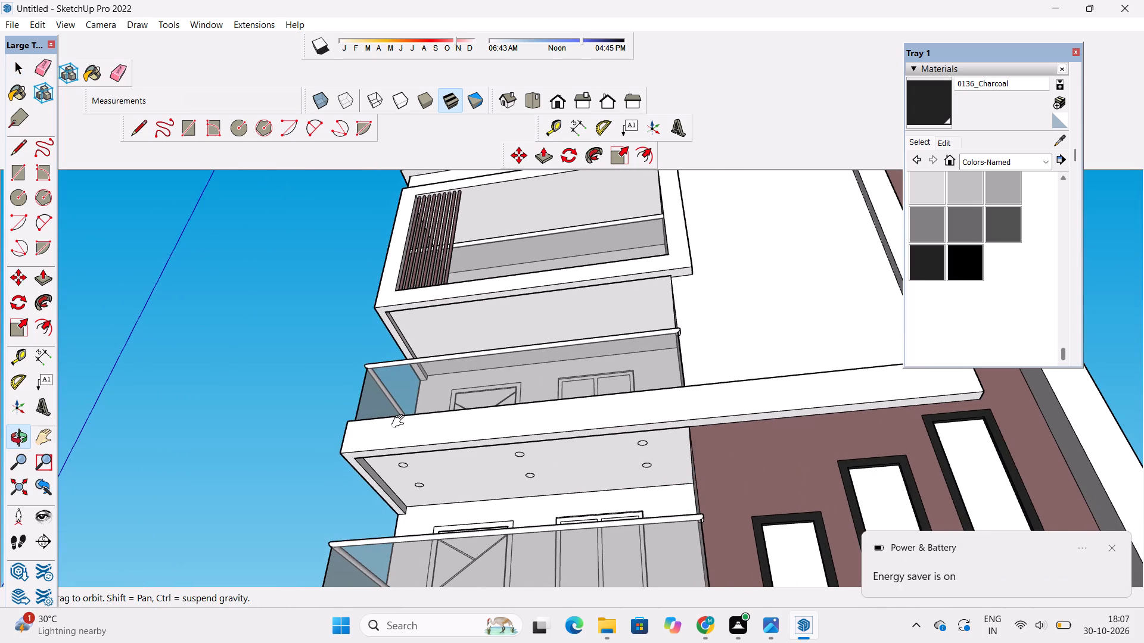
shift+scroll(400, 422, up, 4)
shift+drag(401, 429, 382, 441)
shift+drag(382, 441, 405, 403)
drag(383, 425, 417, 399)
scroll(407, 422, up, 4)
drag(408, 424, 428, 447)
drag(428, 448, 371, 444)
shift+drag(369, 444, 381, 456)
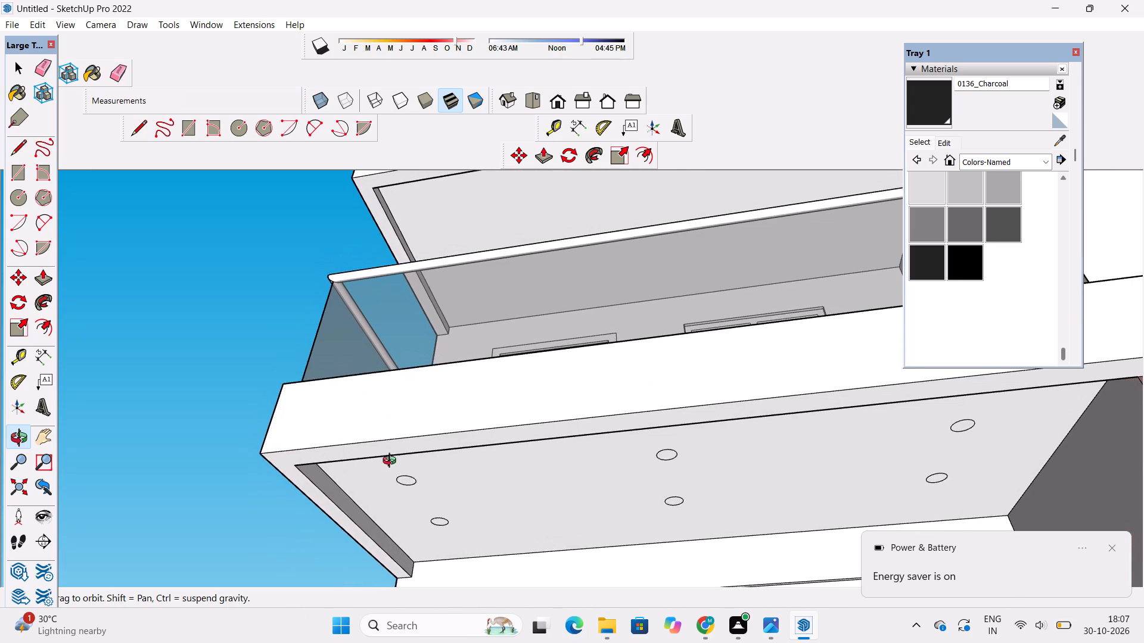
drag(392, 462, 375, 466)
key(space)
scroll(431, 496, up, 7)
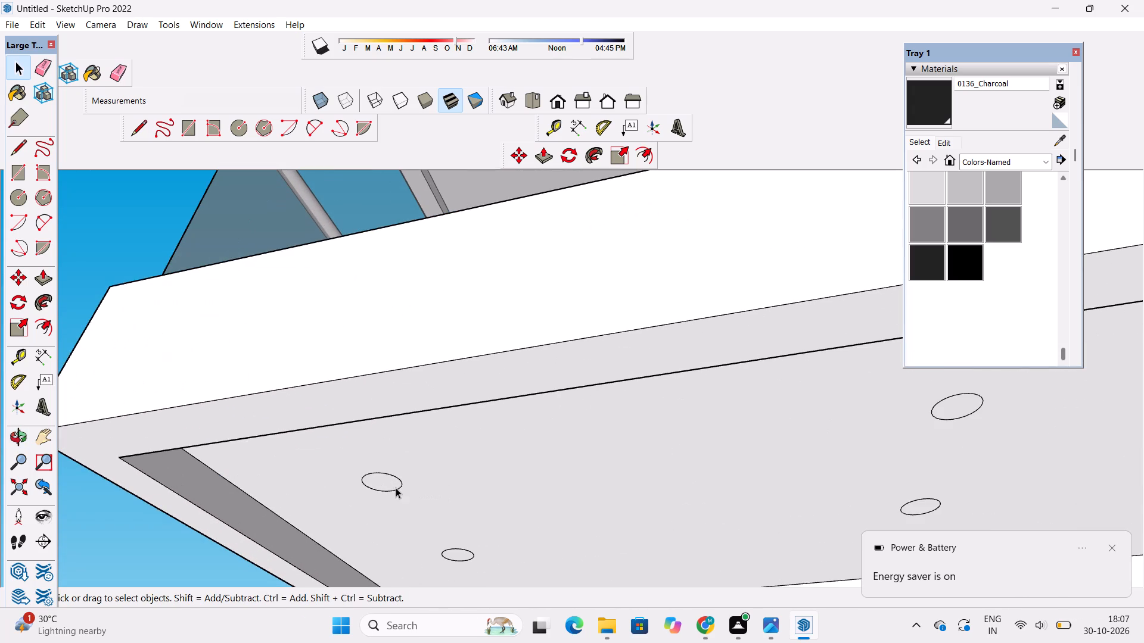
double_click(396, 485)
scroll(335, 484, down, 6)
key(m)
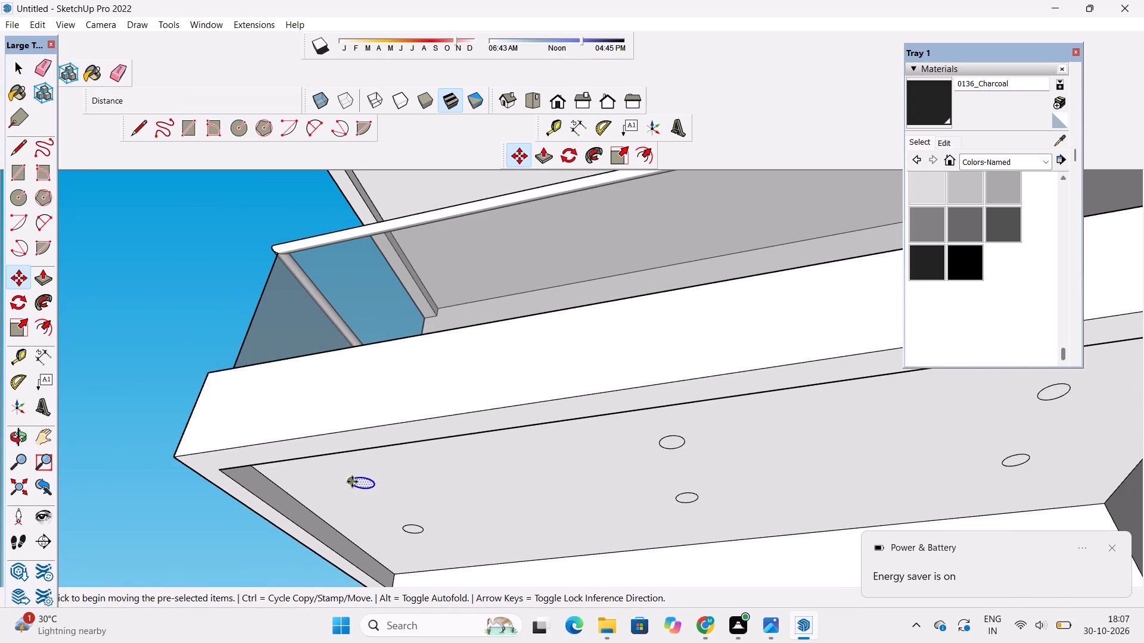
click(353, 482)
scroll(353, 482, down, 11)
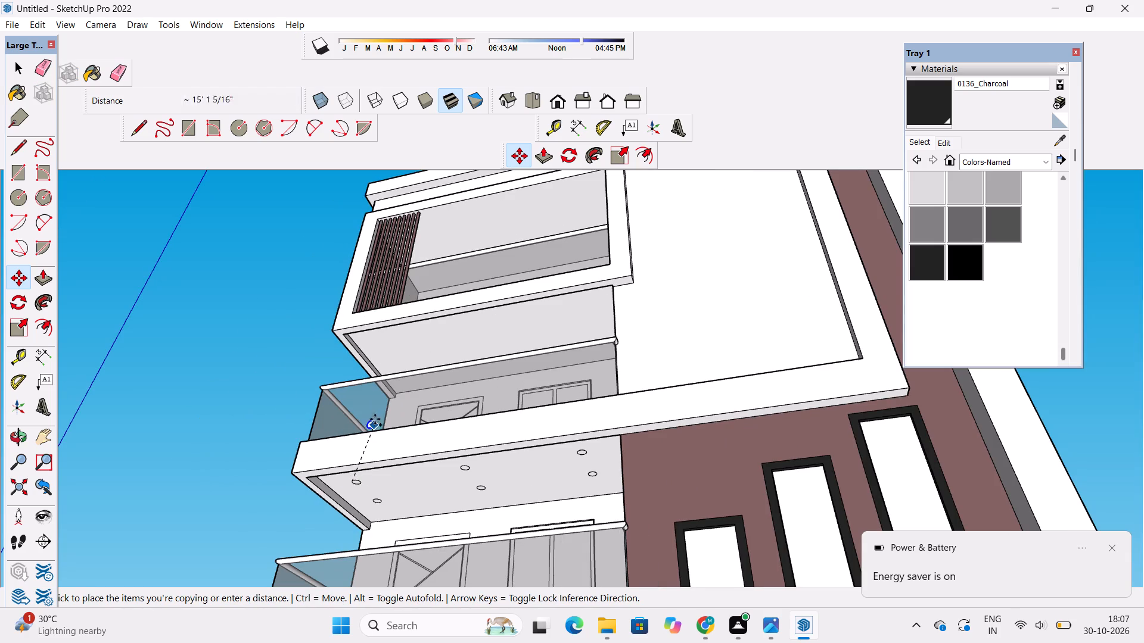
scroll(387, 352, up, 5)
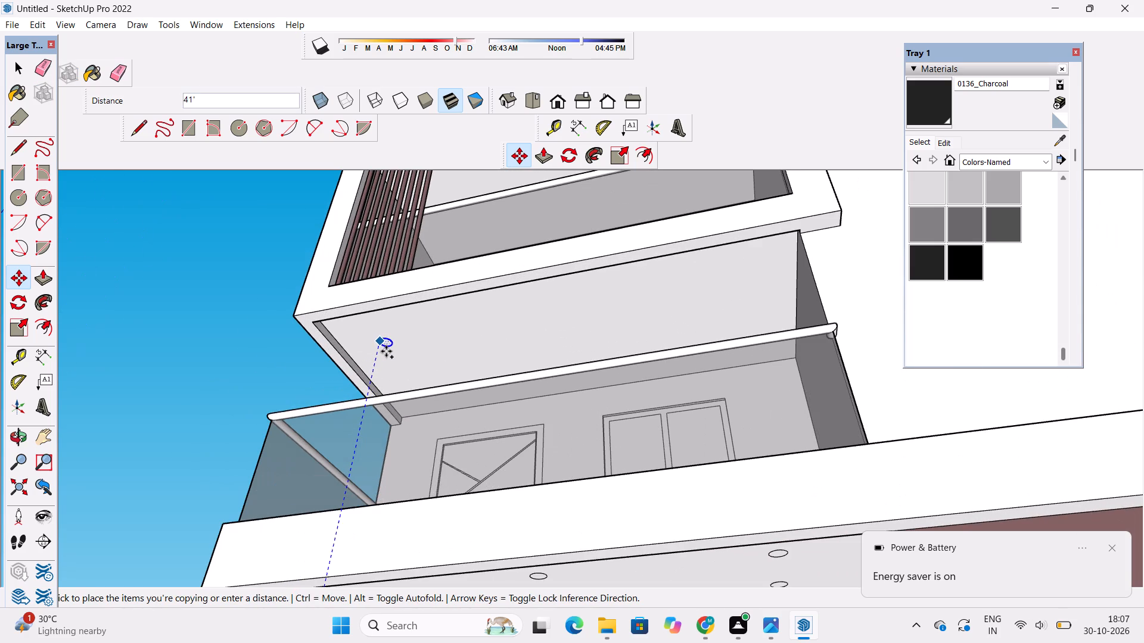
click(386, 351)
Copy the new ceiling circle 10' straight back toward the door wall of the glass-railed balcony.
scroll(386, 351, up, 11)
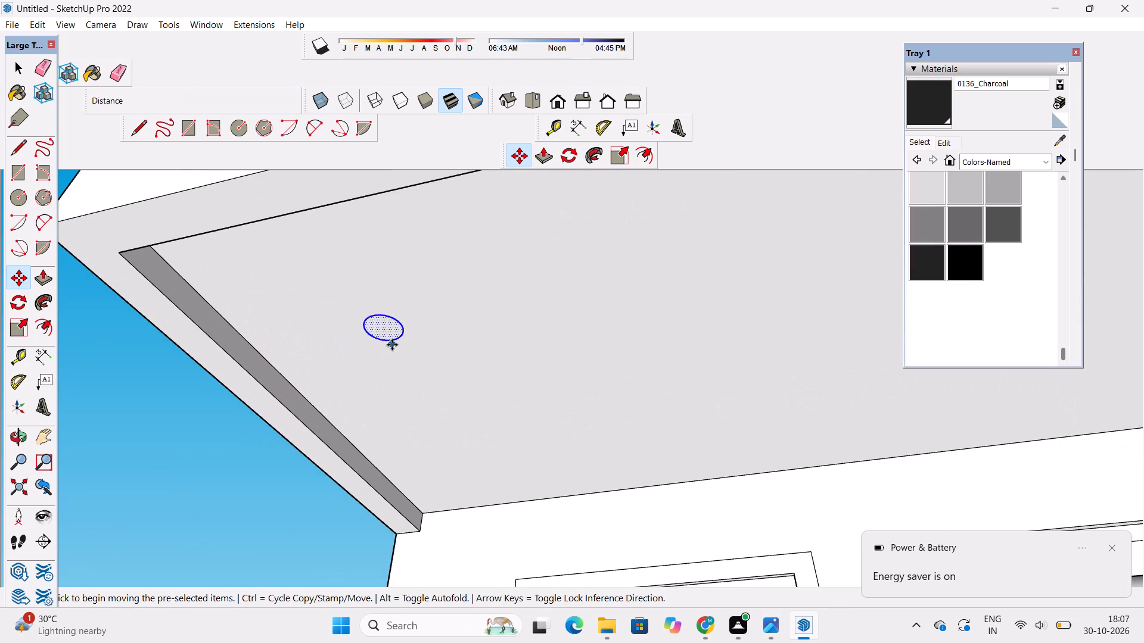
click(397, 342)
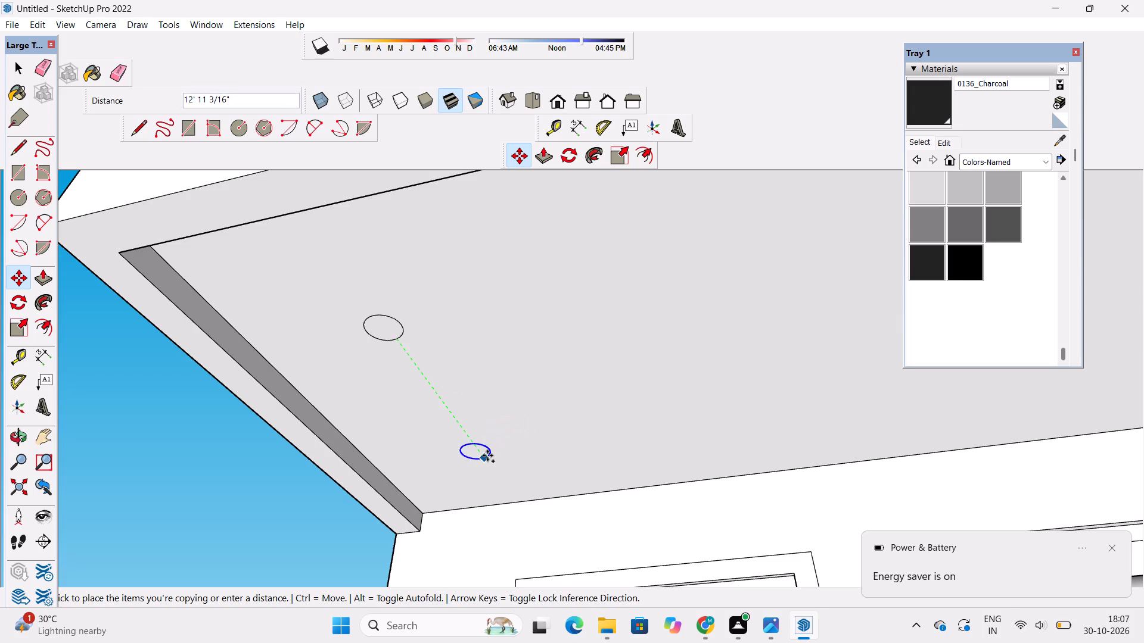
text(10')
key(Return)
Array the rear ceiling circle along the glass-railed balcony's length as two copies spaced 27' apart.
scroll(433, 392, down, 4)
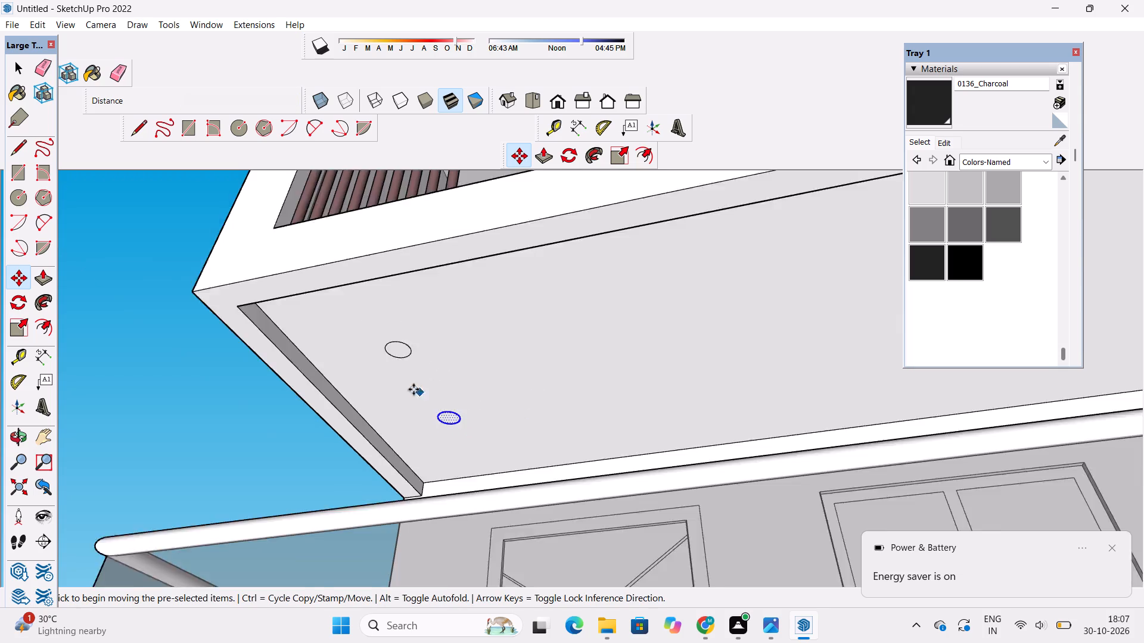
scroll(414, 389, down, 5)
click(445, 417)
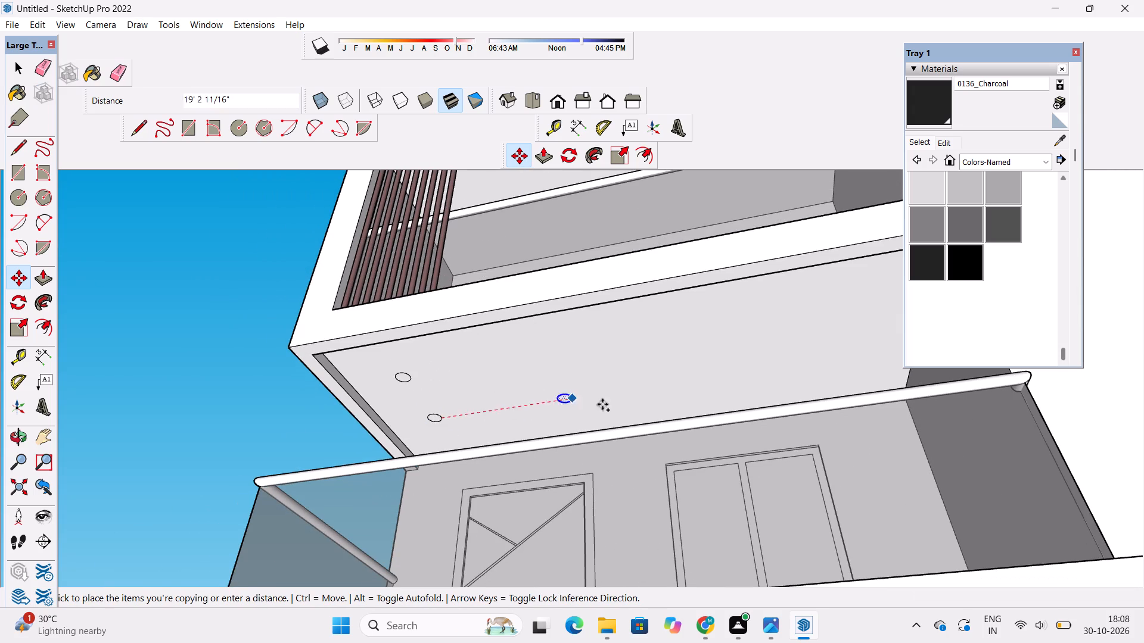
text(27')
key(Return)
text(*2)
key(Return)
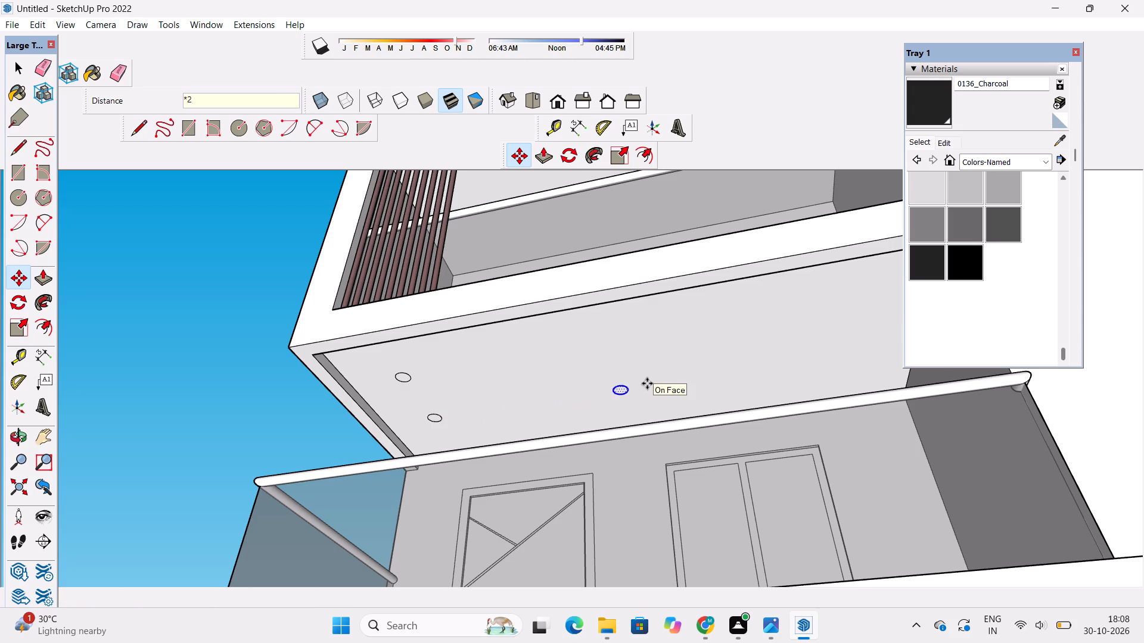
Array the front ceiling circle along the same balcony's length as two copies spaced 27' apart, aligned with the rear row.
scroll(452, 452, down, 3)
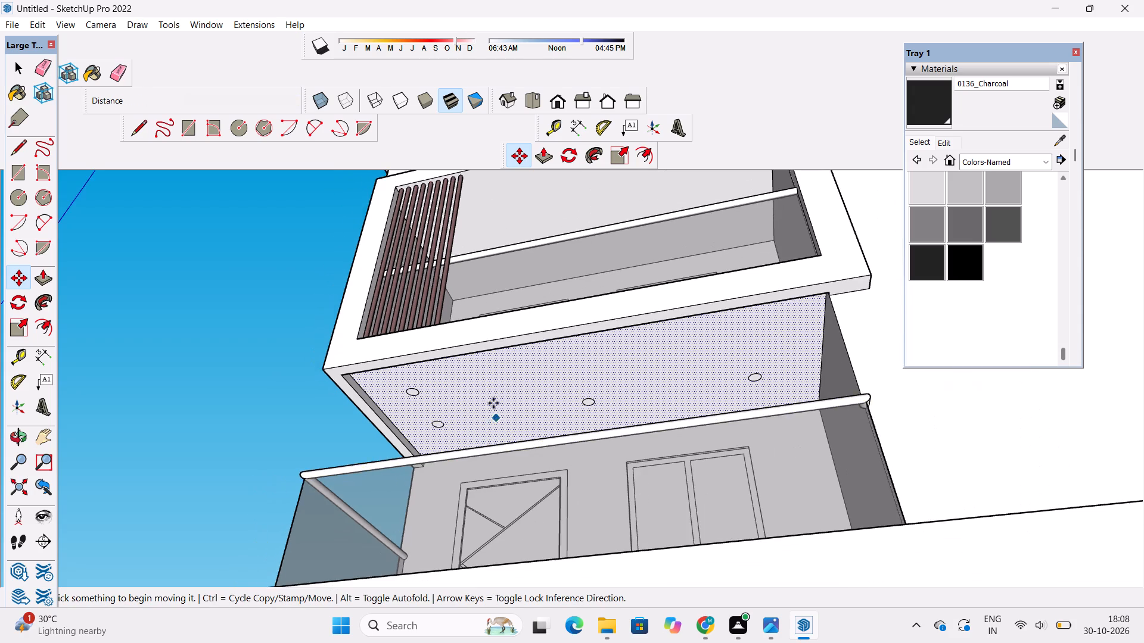
scroll(431, 385, up, 7)
click(406, 397)
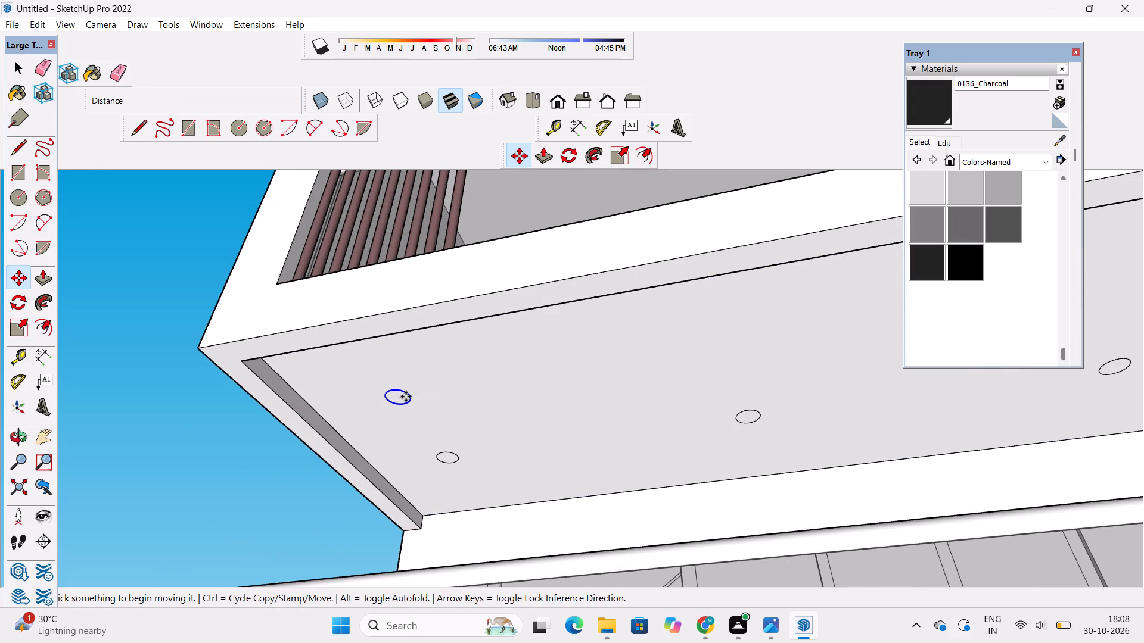
scroll(406, 397, down, 4)
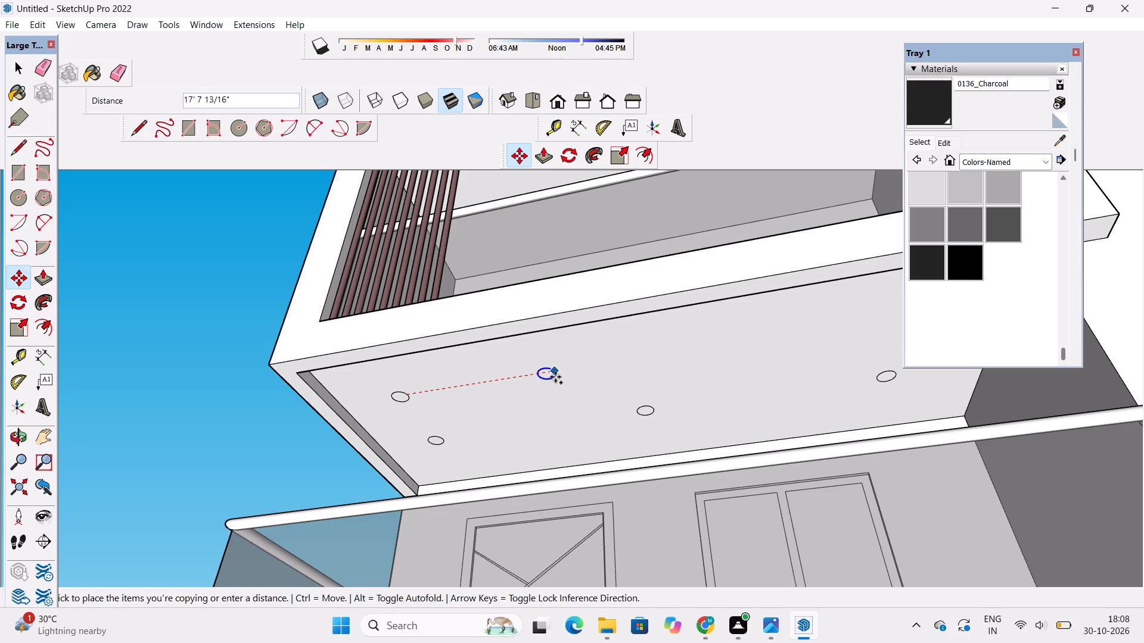
text(27')
key(Return)
text(*2)
key(Return)
key(space)
Copy the outer front ceiling circle about 41' 7" upward onto the topmost slatted balcony's ceiling, between the last two slats.
key(o)
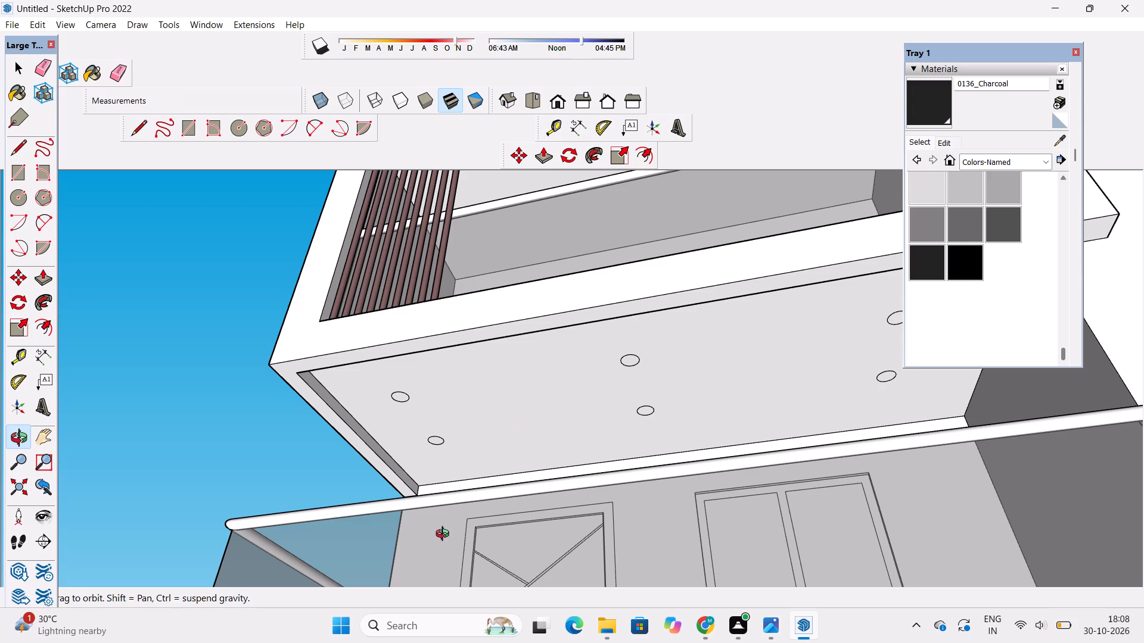
scroll(389, 482, down, 8)
shift+drag(435, 510, 429, 441)
scroll(418, 432, down, 5)
drag(419, 460, 510, 510)
shift+drag(467, 397, 493, 472)
drag(508, 489, 408, 441)
scroll(424, 451, up, 4)
shift+click(480, 484)
shift+scroll(478, 483, up, 3)
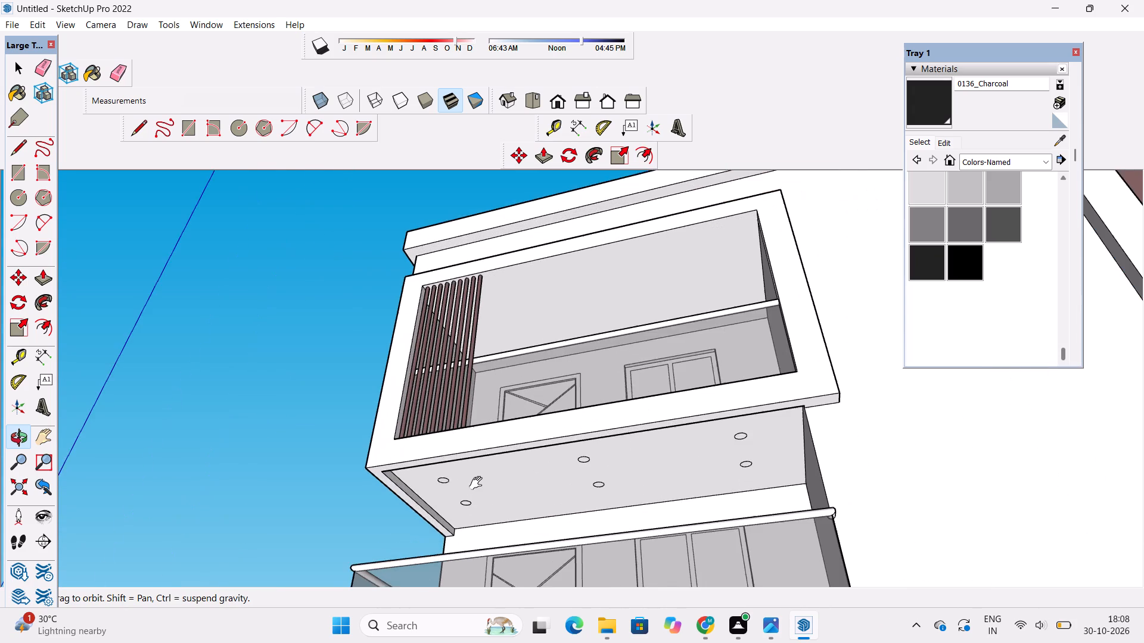
shift+drag(478, 481, 477, 465)
key(space)
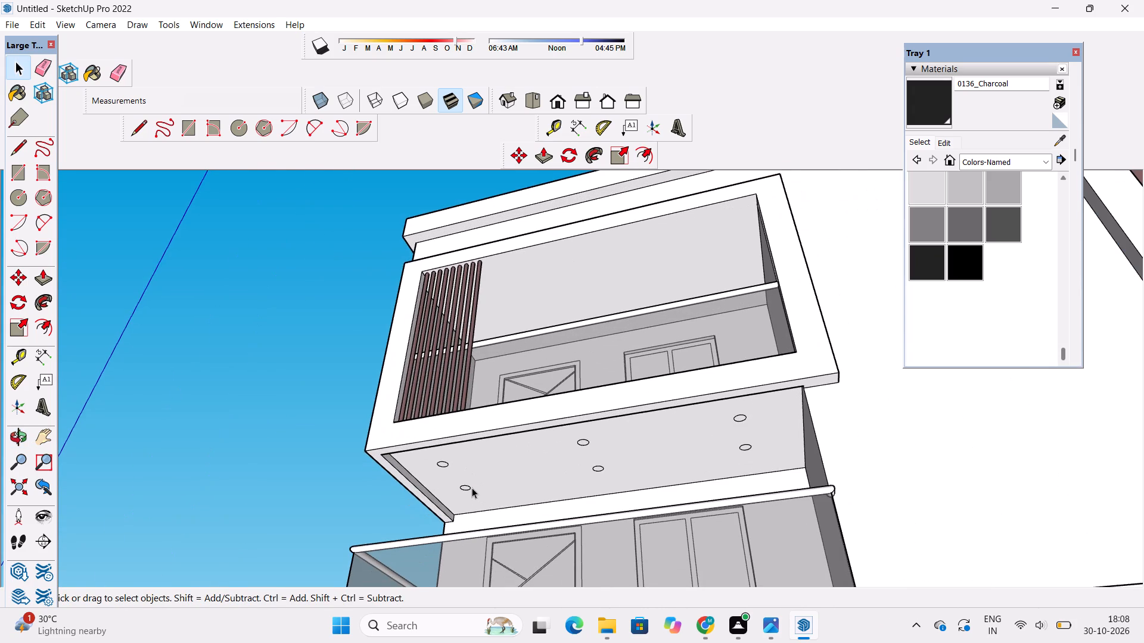
scroll(462, 481, up, 10)
double_click(425, 443)
key(m)
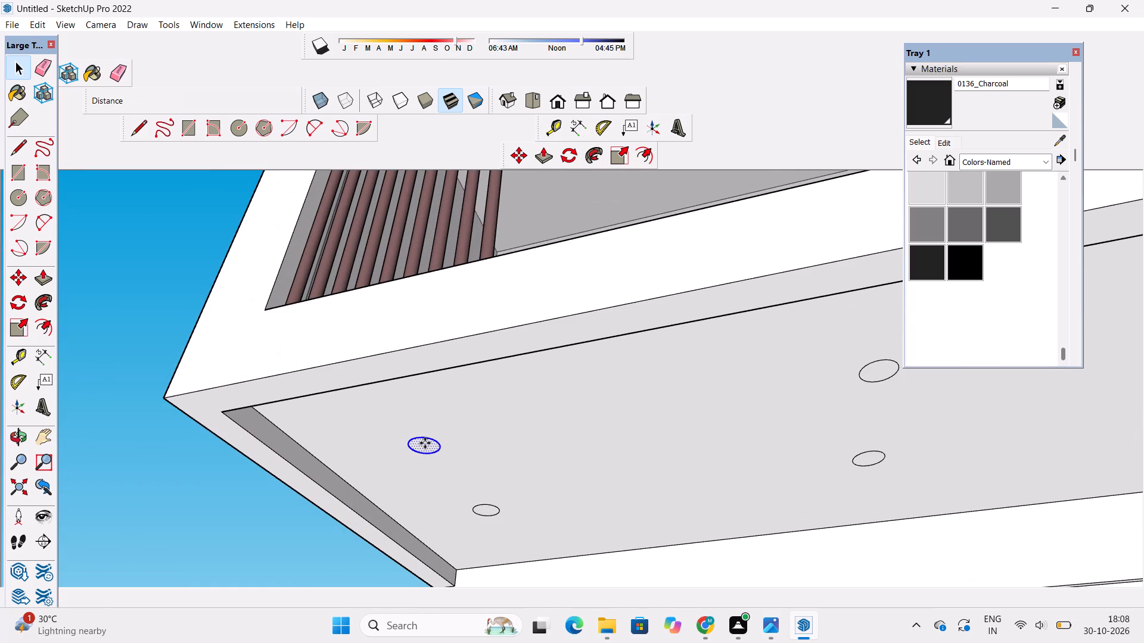
click(423, 447)
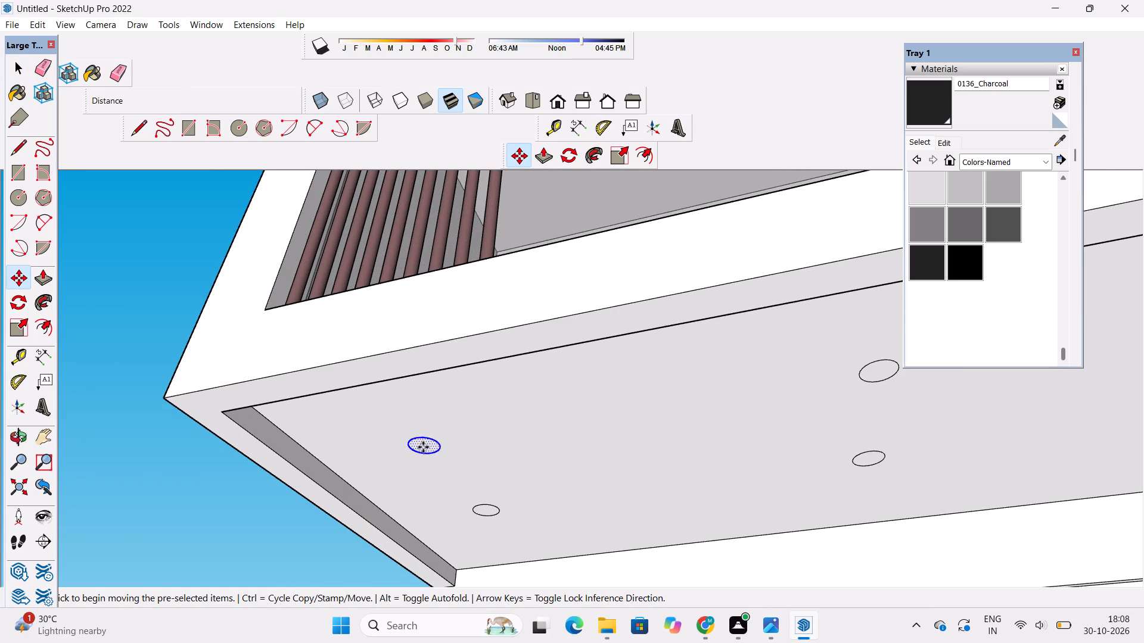
scroll(423, 447, down, 9)
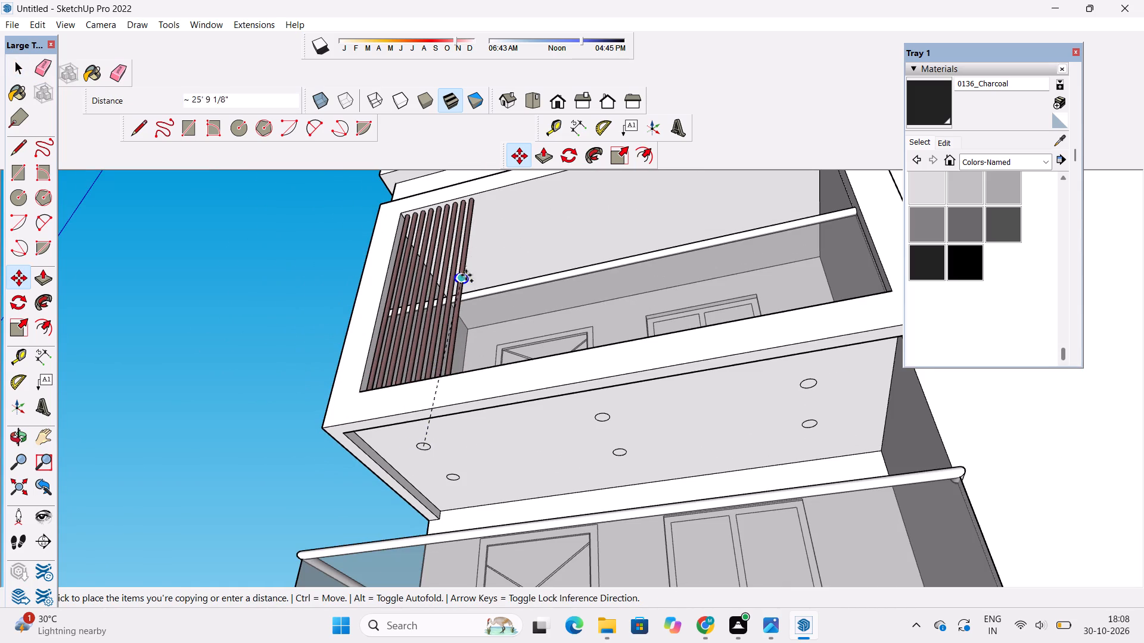
scroll(475, 220, up, 14)
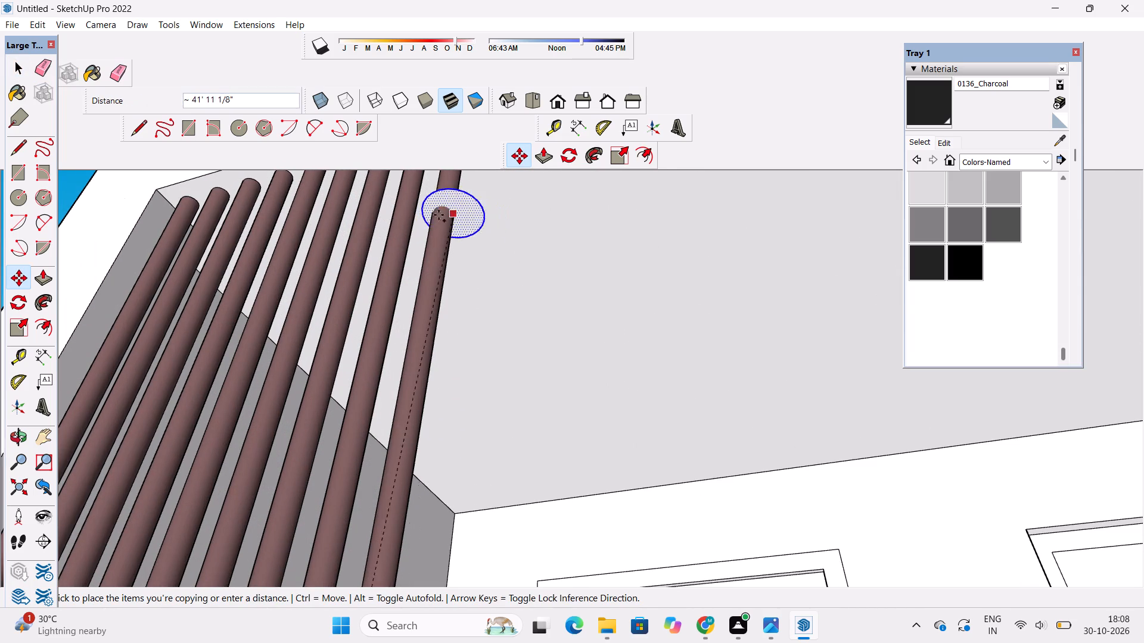
scroll(402, 223, up, 15)
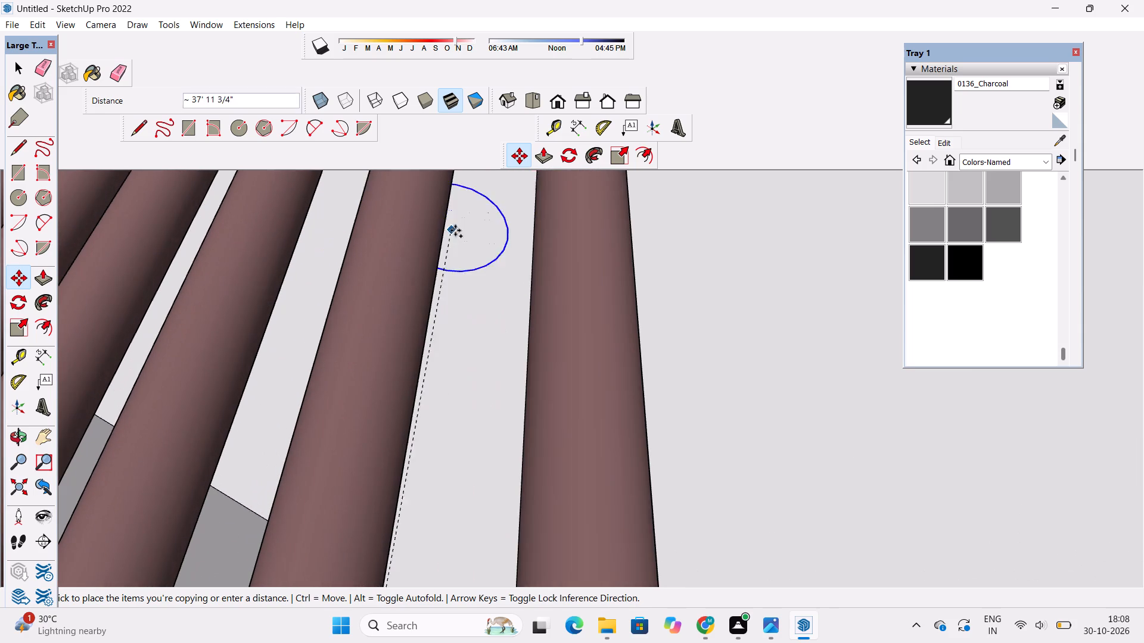
scroll(481, 241, up, 6)
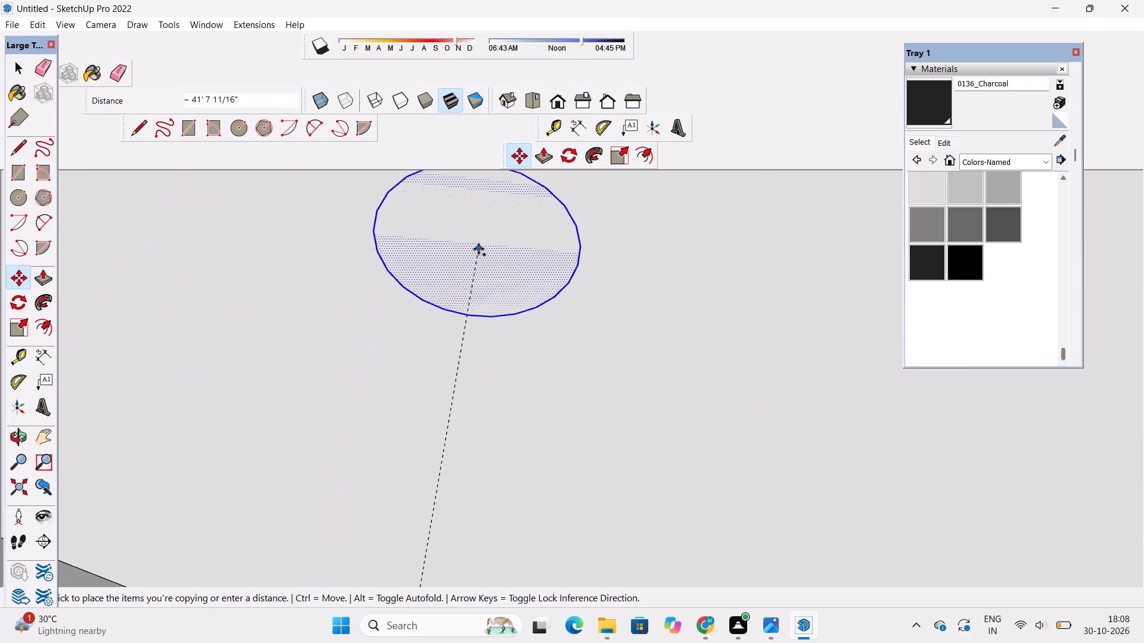
scroll(462, 268, down, 4)
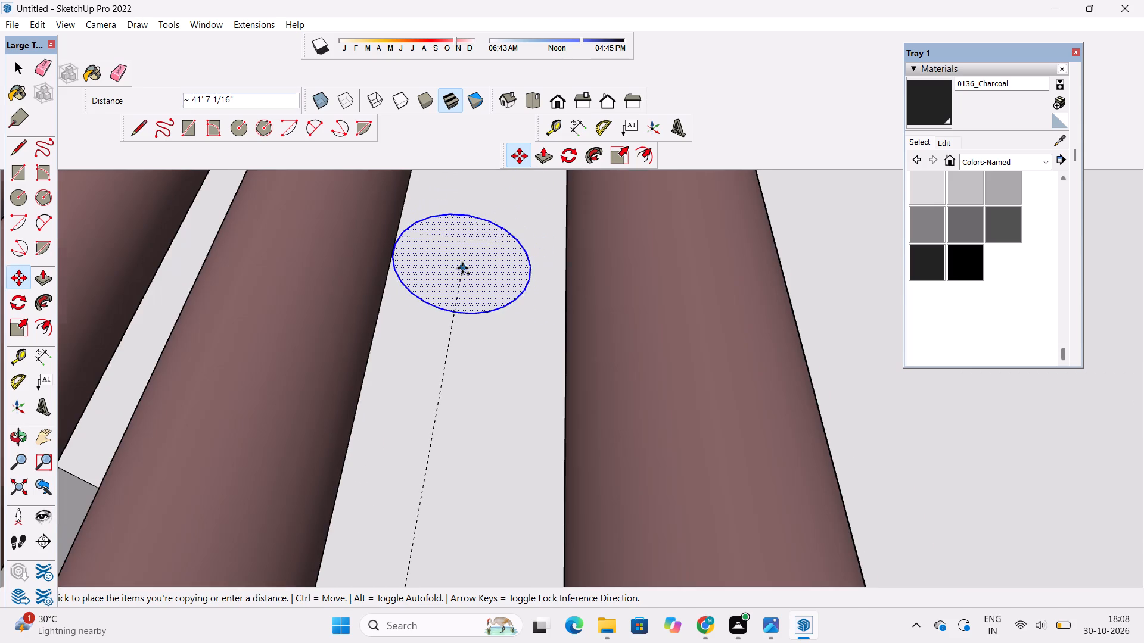
click(468, 255)
scroll(452, 274, down, 5)
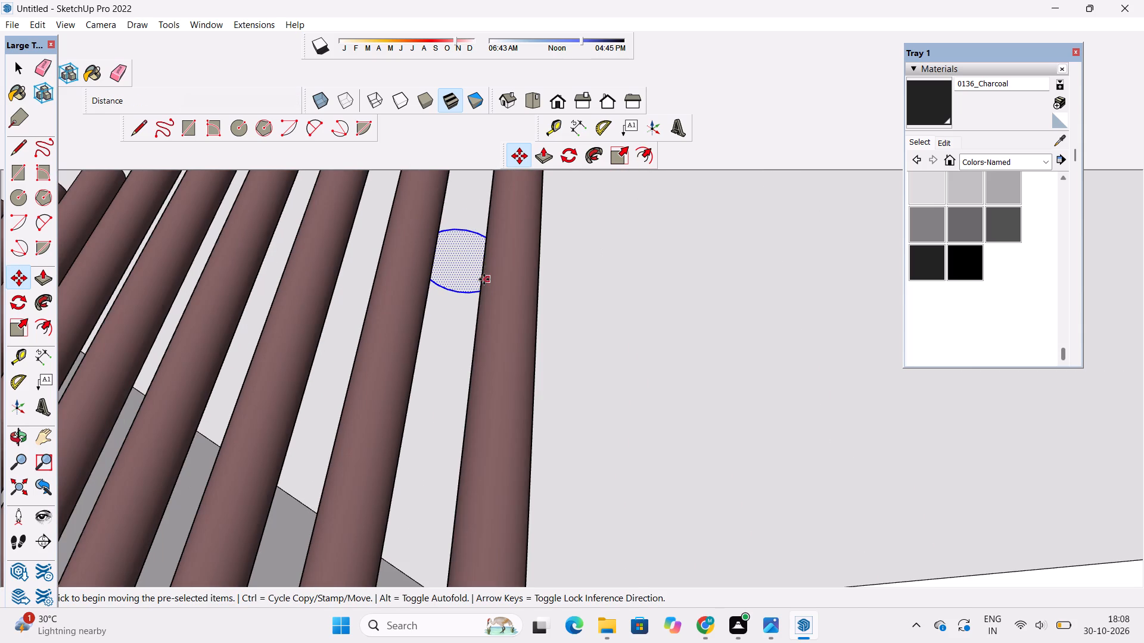
Copy the ceiling circle beside the last slats of the topmost slatted balcony 10' straight back toward the door wall.
key(space)
click(466, 266)
click(467, 205)
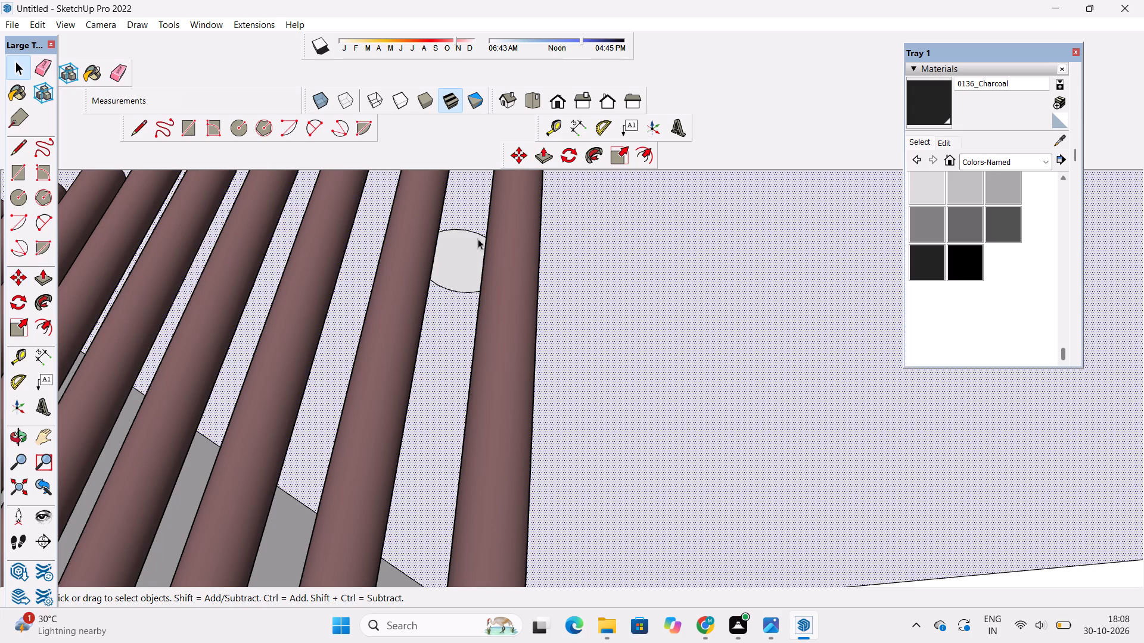
click(480, 255)
scroll(475, 258, down, 5)
key(o)
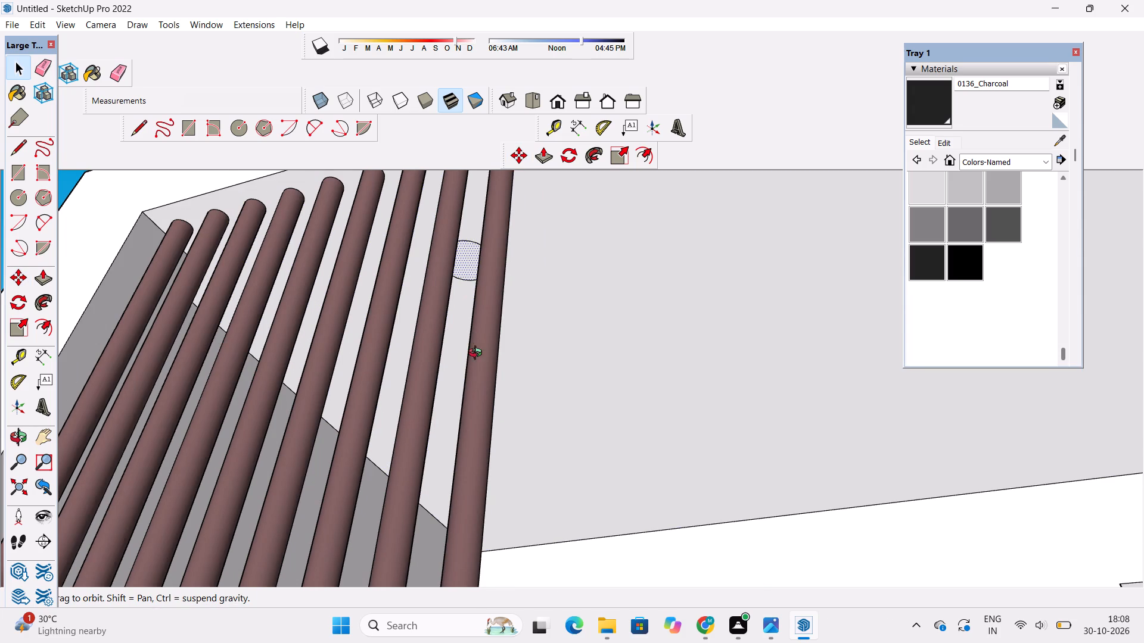
drag(486, 397, 464, 285)
drag(464, 282, 488, 368)
scroll(506, 370, down, 5)
shift+drag(608, 407, 533, 405)
drag(531, 405, 386, 406)
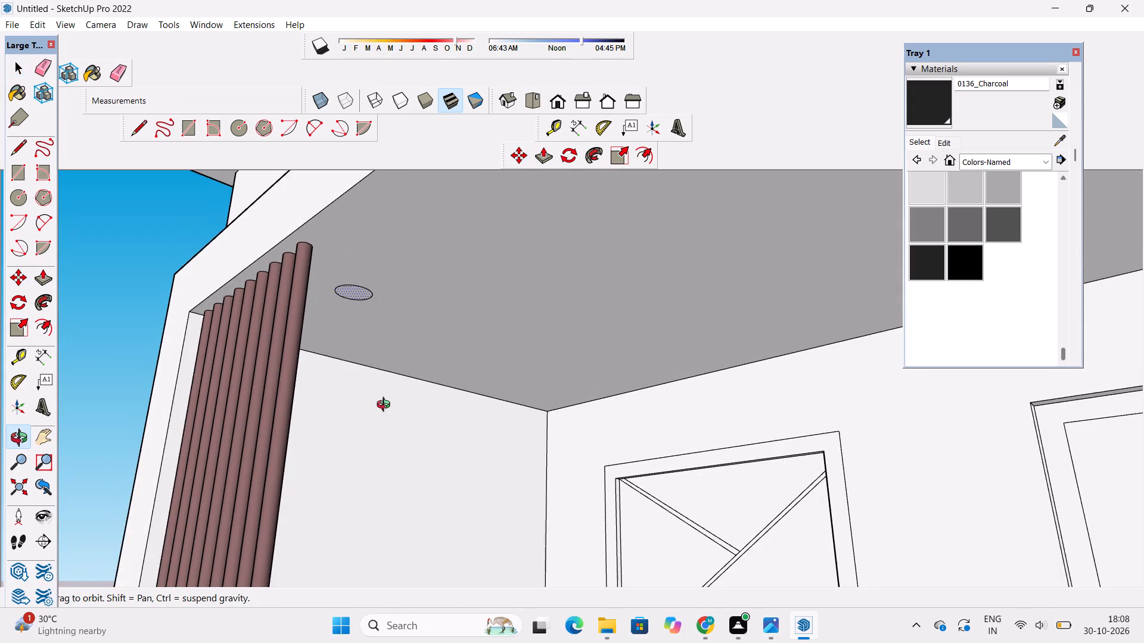
shift+drag(386, 406, 386, 378)
shift+drag(386, 377, 387, 325)
drag(396, 346, 397, 367)
key(space)
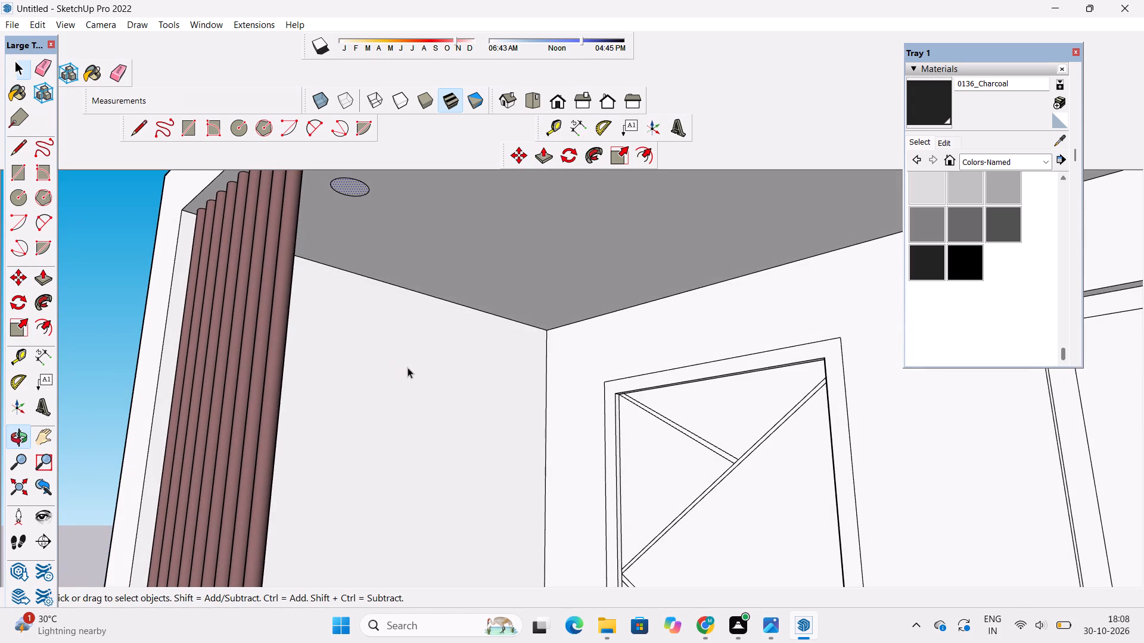
key(m)
scroll(403, 282, down, 2)
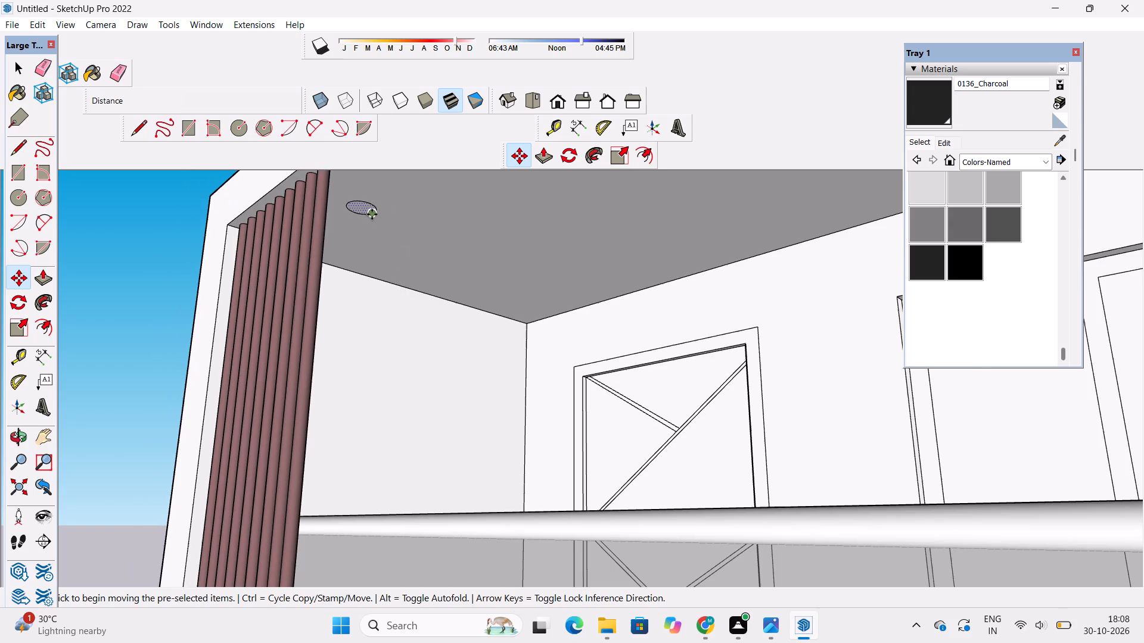
key(space)
click(168, 280)
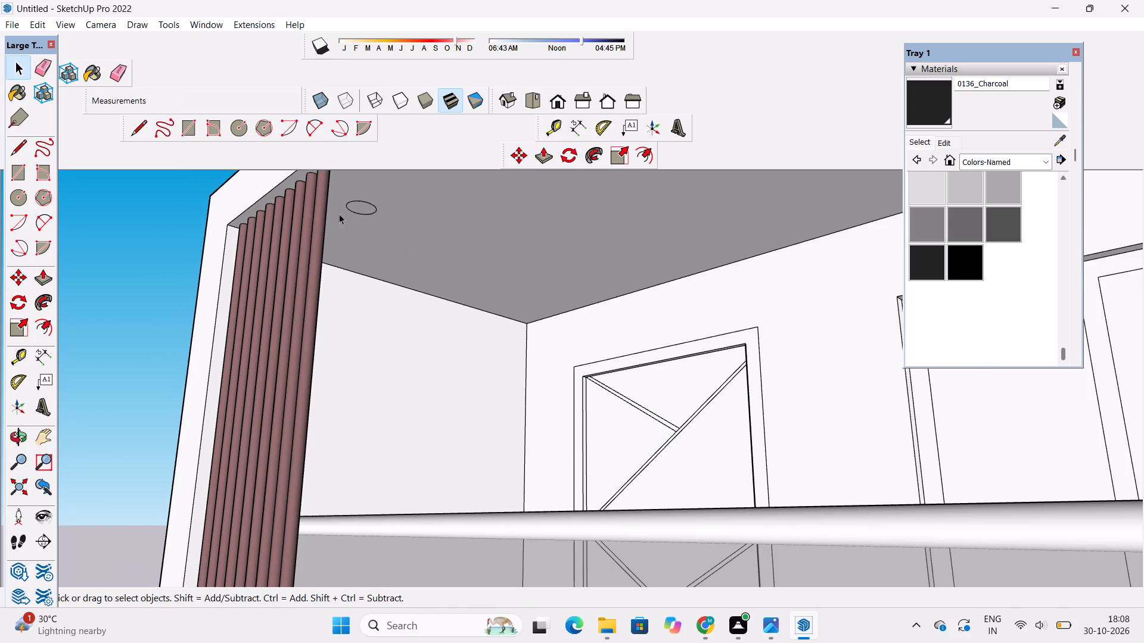
double_click(366, 204)
click(152, 294)
scroll(347, 203, up, 8)
click(369, 213)
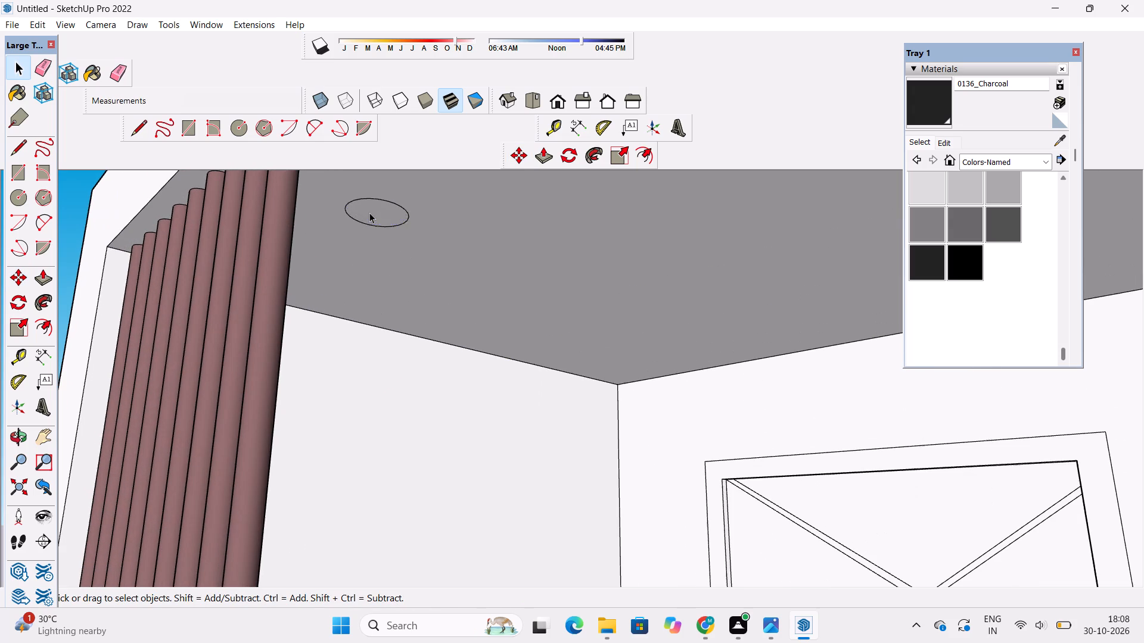
click(369, 213)
click(369, 213)
key(m)
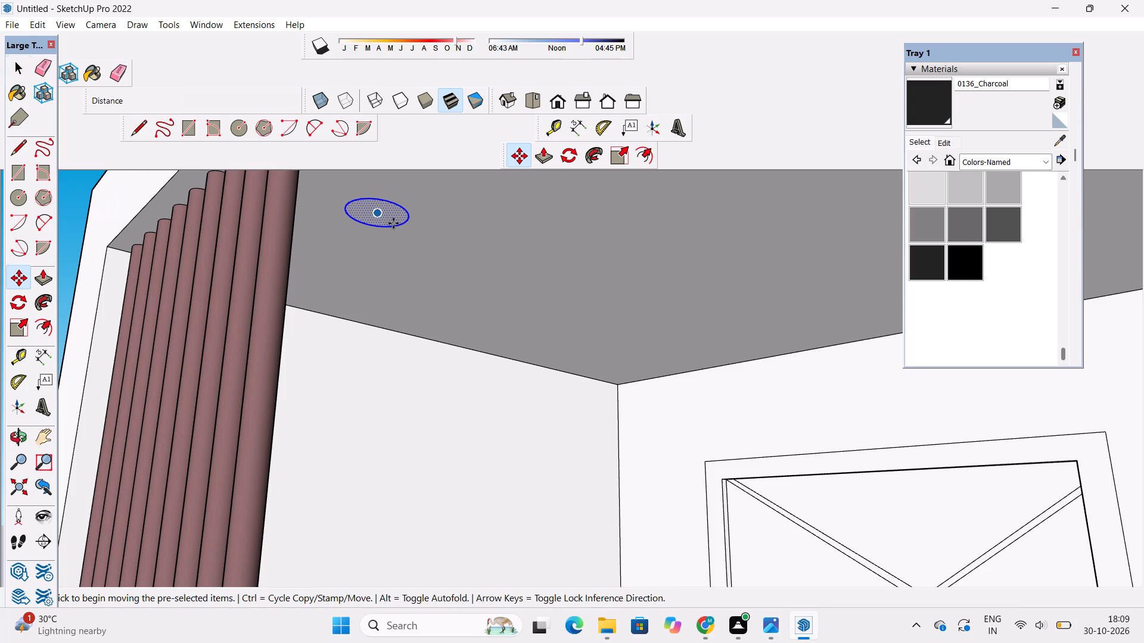
click(408, 224)
scroll(408, 224, down, 3)
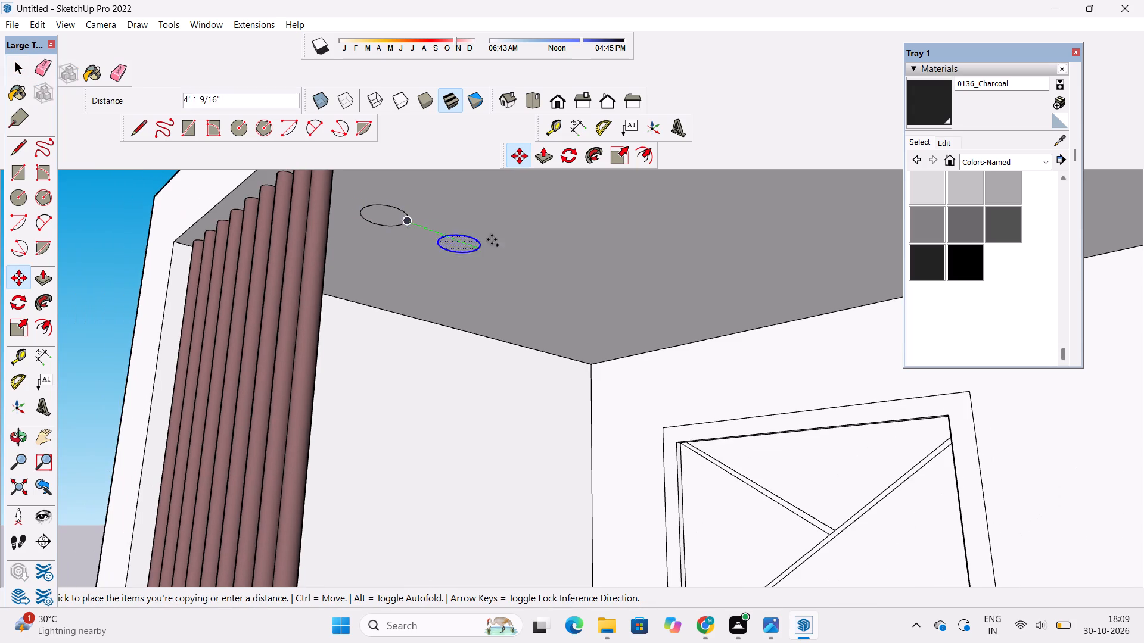
text(10')
key(Return)
scroll(554, 267, down, 4)
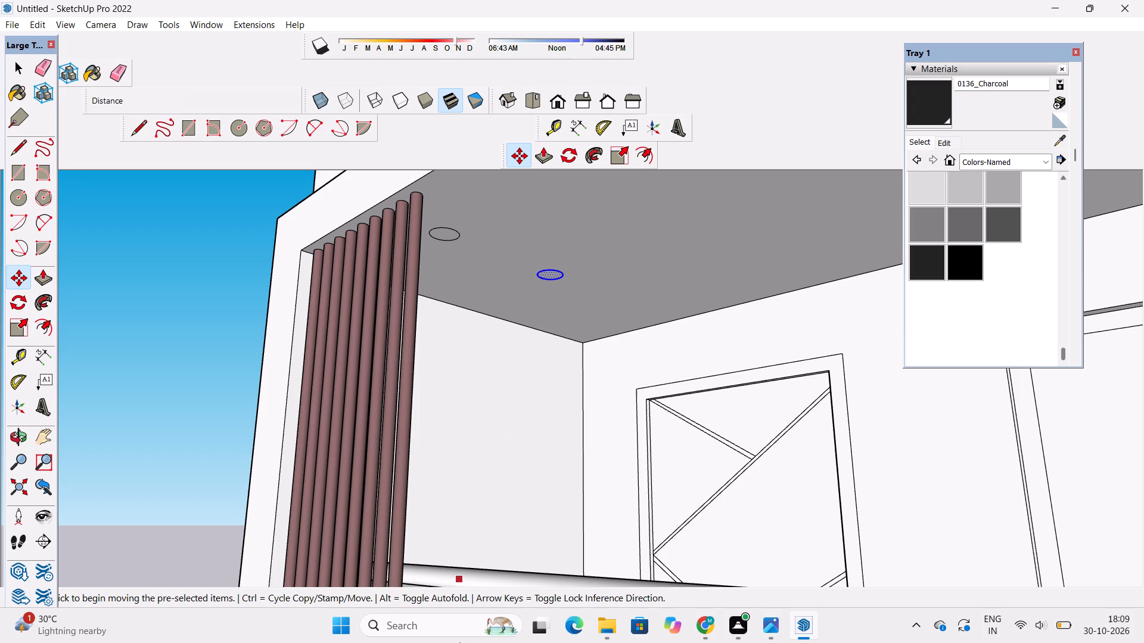
Array the rear ceiling circle along the topmost slatted balcony's length as two copies spaced 27' apart.
key(o)
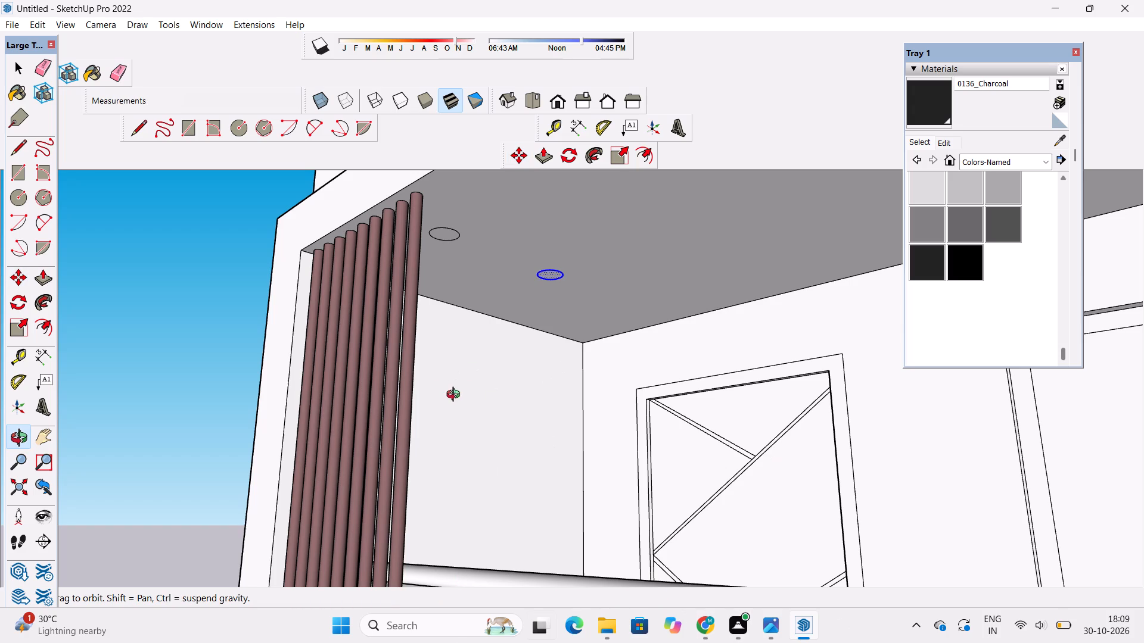
shift+drag(400, 386, 340, 376)
drag(340, 376, 449, 361)
scroll(489, 361, down, 5)
shift+drag(534, 373, 397, 404)
drag(399, 404, 458, 392)
shift+drag(459, 392, 537, 410)
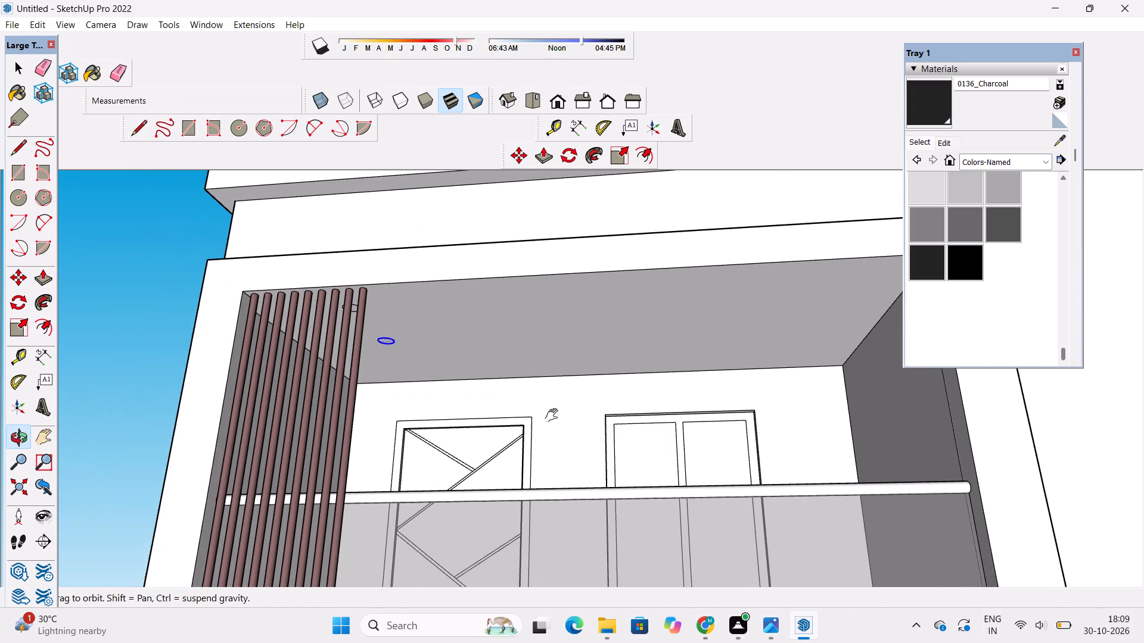
shift+drag(472, 408, 486, 404)
drag(485, 405, 434, 405)
drag(434, 405, 504, 405)
shift+drag(504, 405, 475, 411)
key(m)
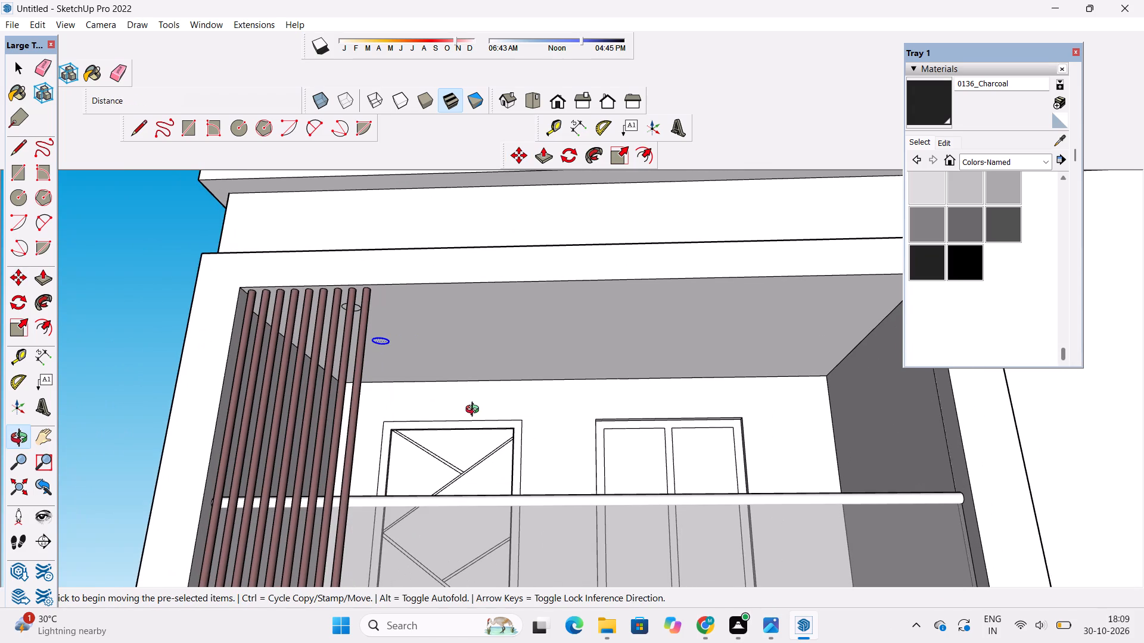
click(387, 347)
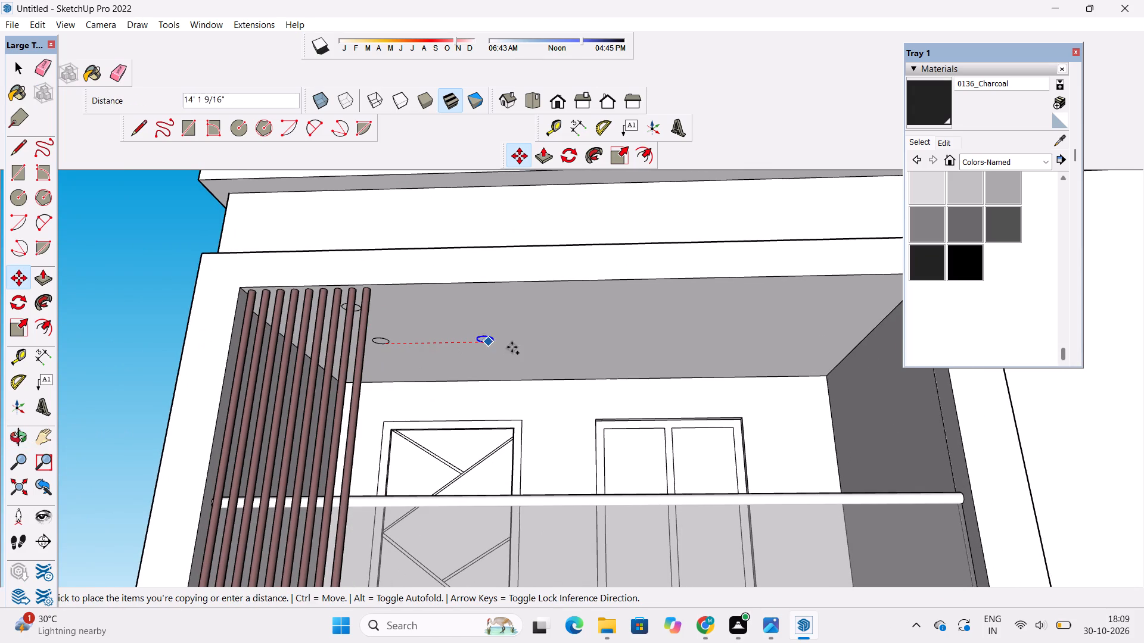
text(27')
key(Return)
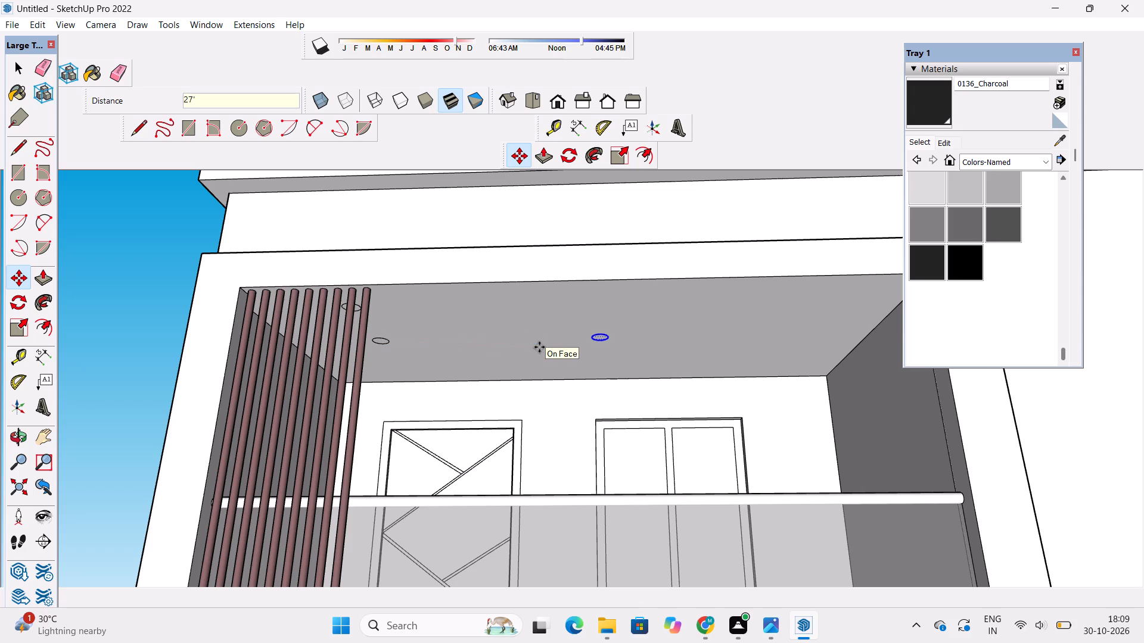
text(*2)
key(Return)
Array the front ceiling circle behind the slats along the same balcony's length as two copies spaced 27' apart.
scroll(372, 320, up, 14)
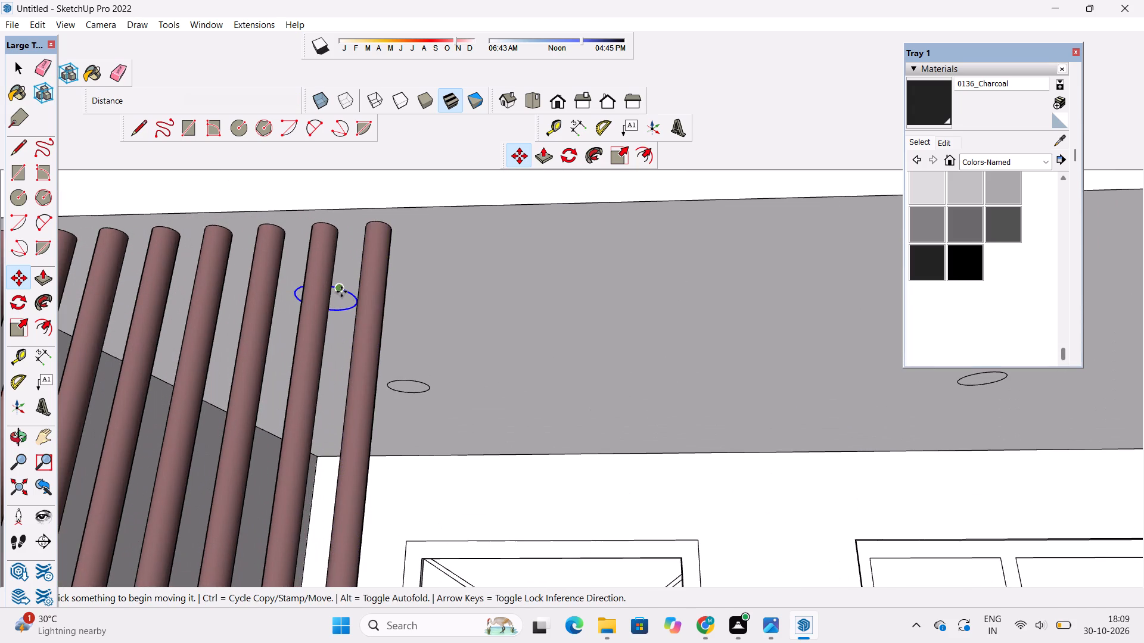
click(341, 292)
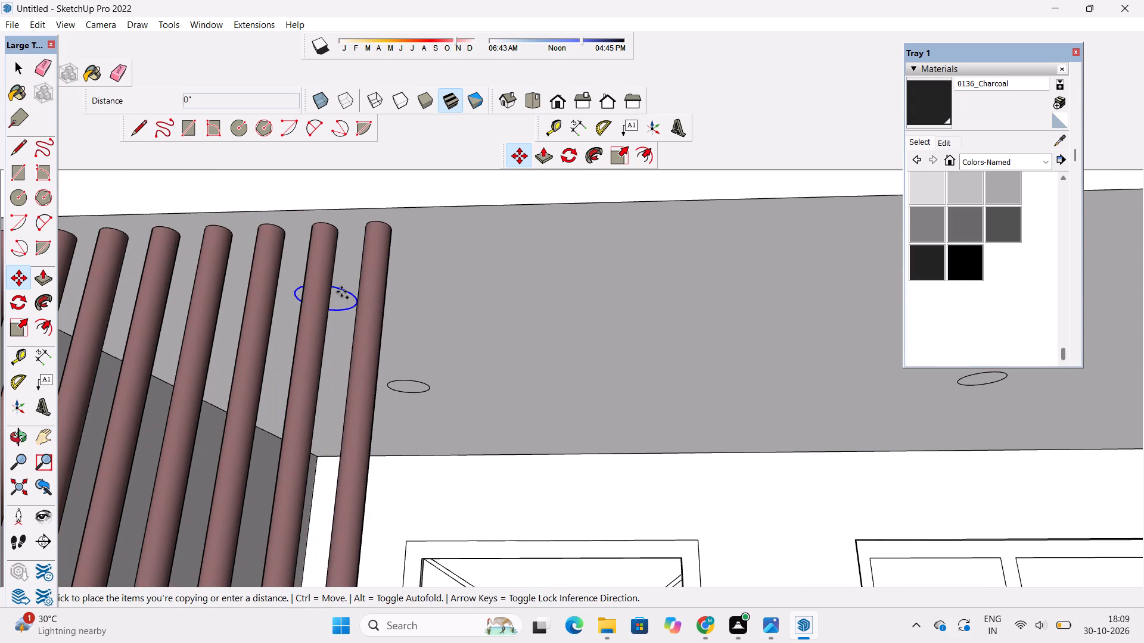
scroll(393, 292, down, 7)
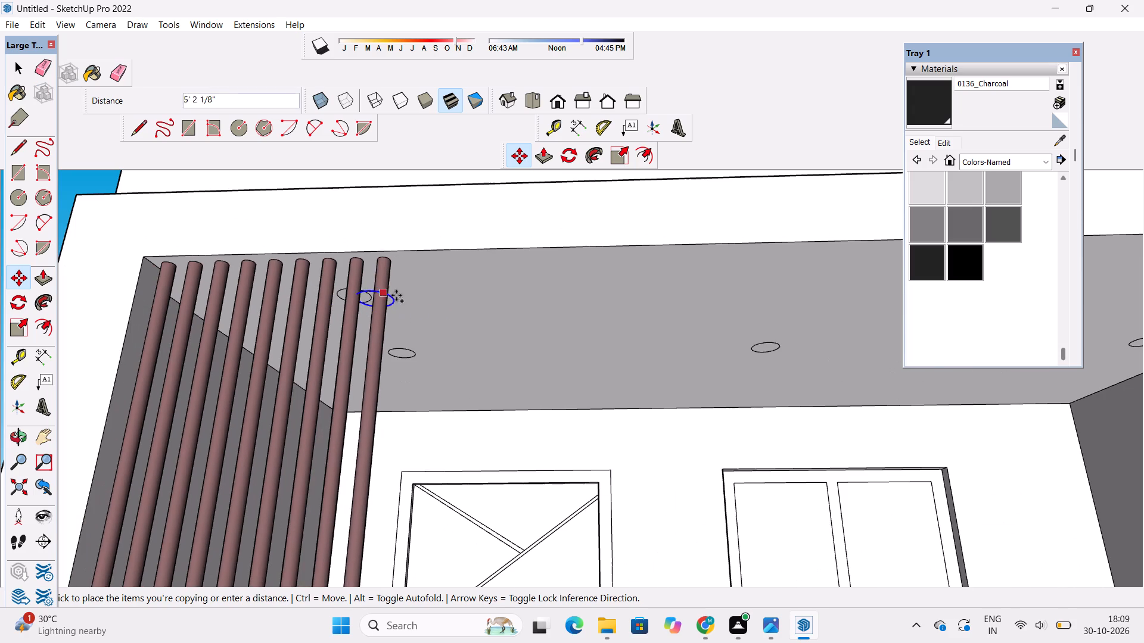
text(27')
key(Return)
text(*2)
key(Return)
scroll(450, 393, down, 10)
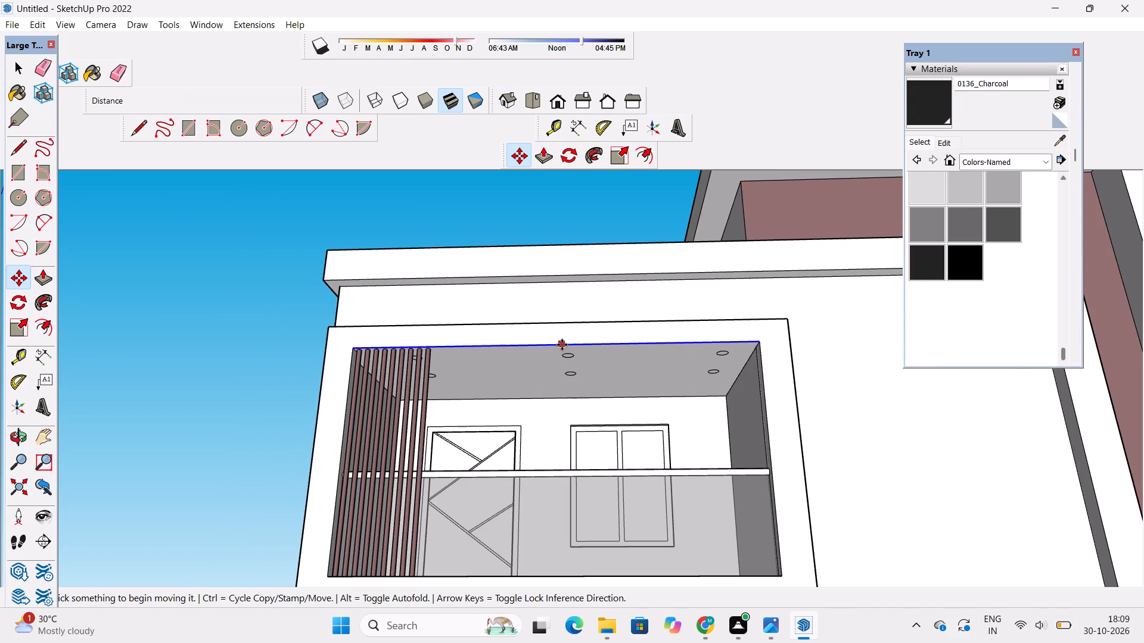
Examine the ceiling circles on all balconies and the overall front facade from below, from a distance and close up.
key(o)
scroll(582, 413, up, 5)
shift+drag(568, 433, 567, 395)
scroll(565, 391, down, 6)
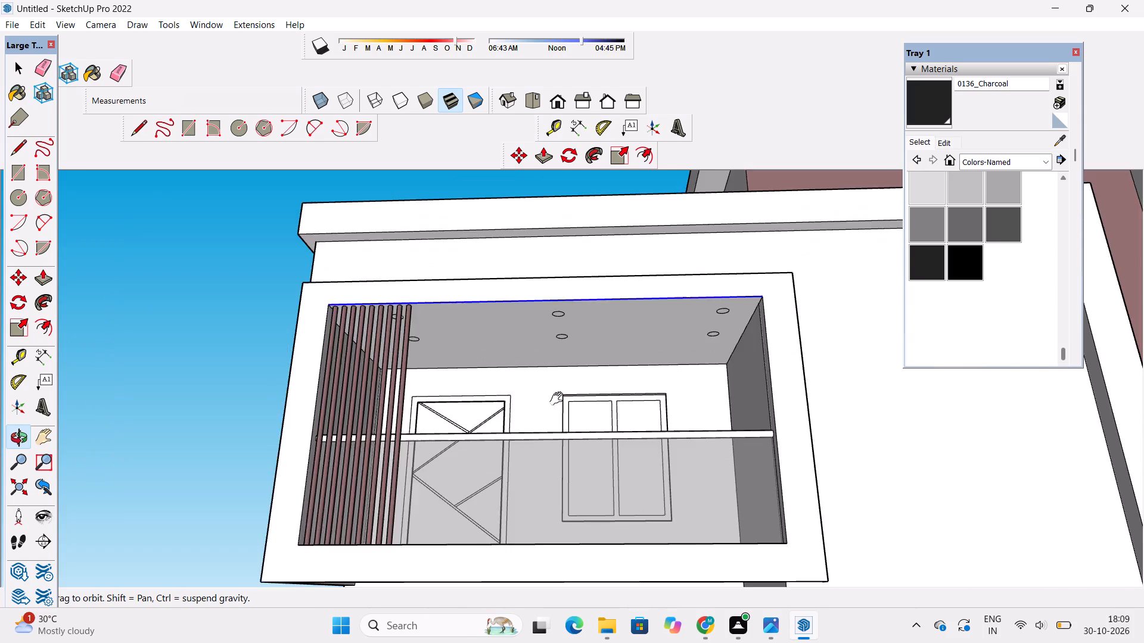
shift+drag(554, 383, 552, 363)
key(space)
click(255, 382)
key(o)
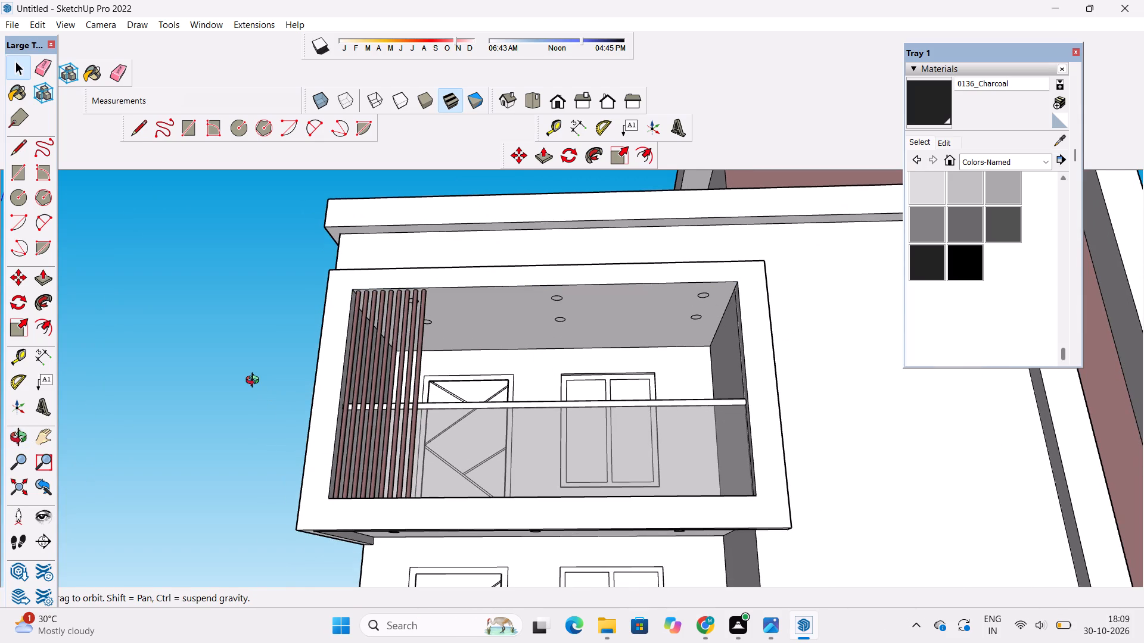
shift+drag(301, 404, 316, 305)
shift+scroll(324, 292, down, 4)
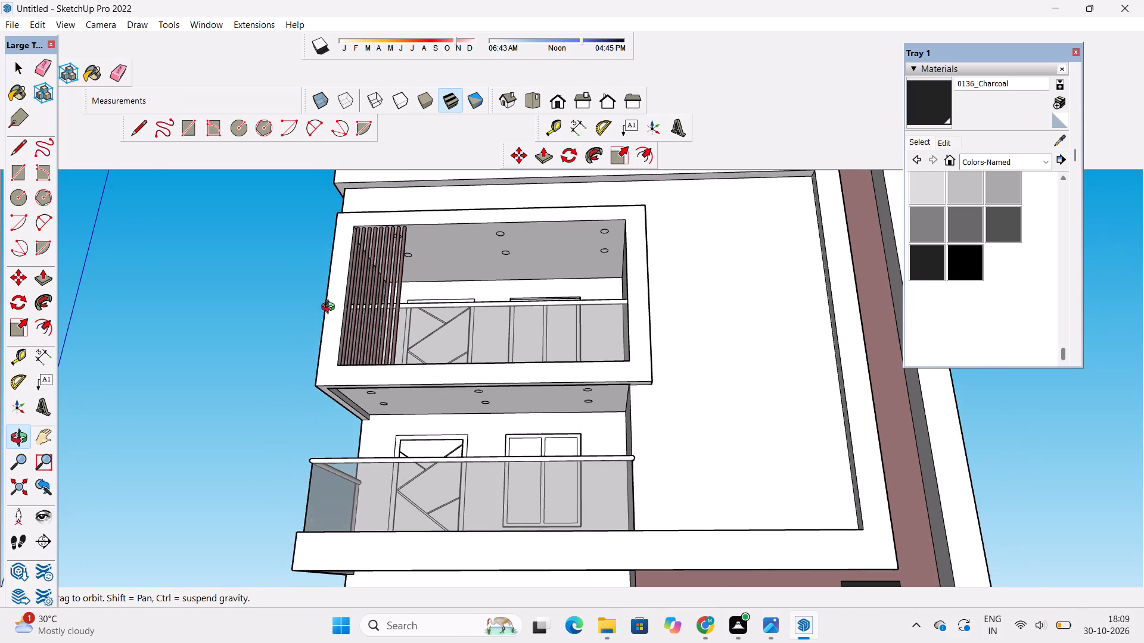
scroll(332, 310, down, 3)
shift+drag(405, 364, 400, 280)
drag(404, 432, 431, 254)
shift+drag(393, 437, 413, 288)
scroll(414, 286, down, 5)
drag(411, 324, 408, 422)
scroll(403, 410, down, 5)
shift+drag(403, 409, 405, 386)
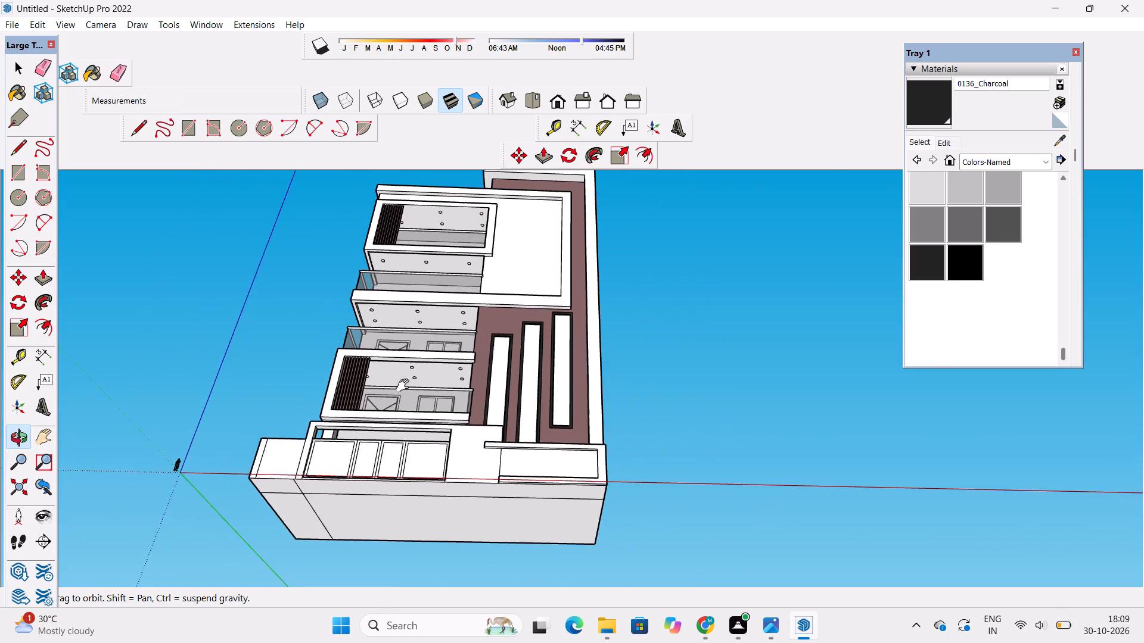
shift+drag(405, 386, 415, 349)
drag(391, 439, 387, 517)
shift+drag(371, 452, 379, 419)
drag(380, 418, 374, 477)
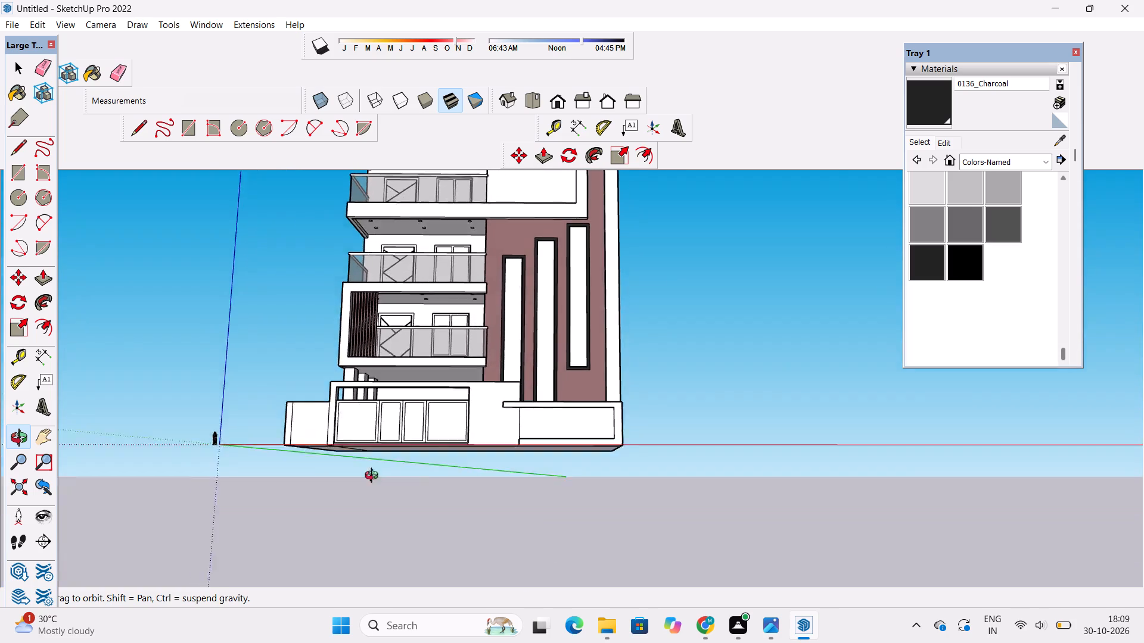
drag(374, 477, 374, 486)
scroll(392, 410, down, 4)
drag(441, 357, 445, 416)
scroll(465, 362, down, 5)
shift+drag(470, 361, 486, 407)
shift+drag(486, 391, 486, 375)
drag(486, 374, 481, 417)
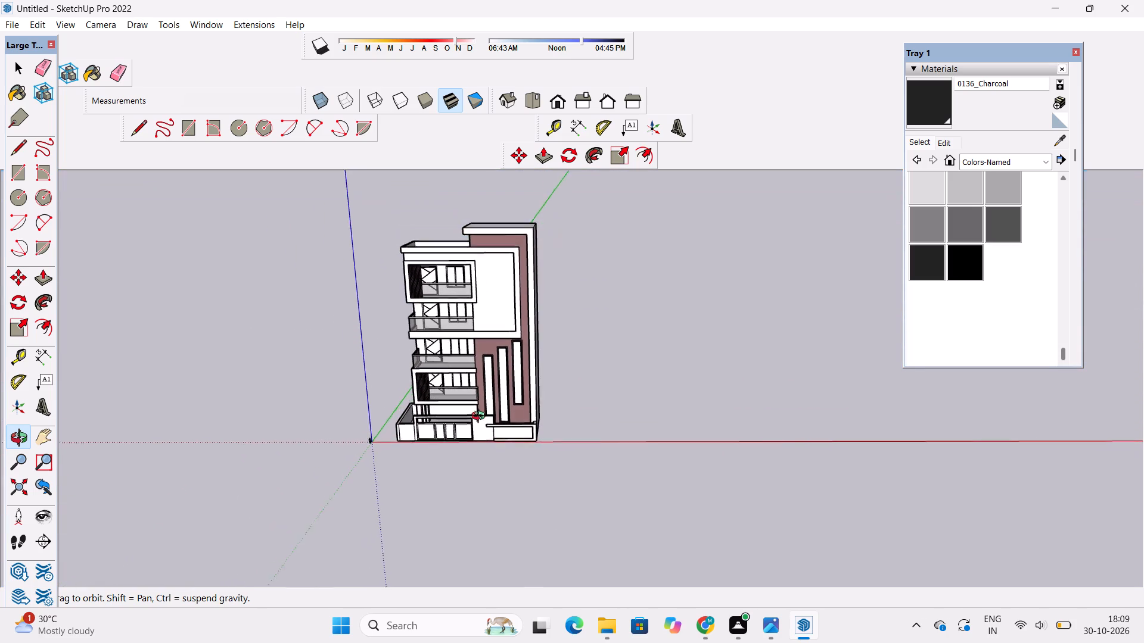
drag(481, 417, 481, 419)
scroll(496, 360, up, 9)
shift+drag(496, 351, 511, 374)
drag(504, 377, 504, 348)
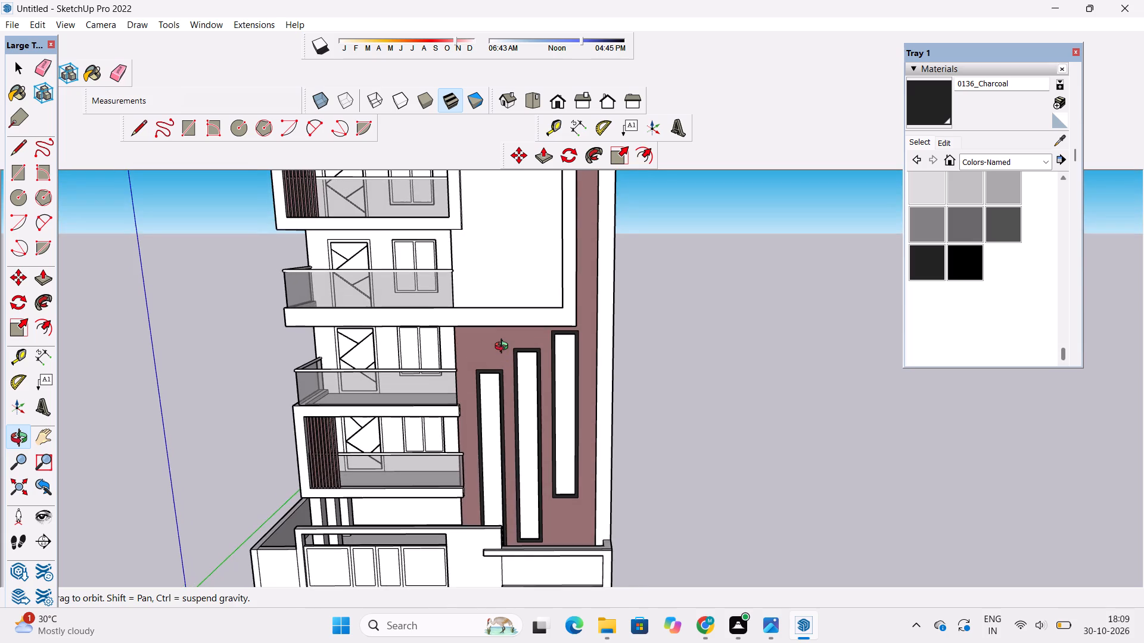
shift+scroll(504, 348, up, 3)
shift+drag(509, 348, 524, 364)
drag(520, 378, 524, 354)
shift+drag(524, 354, 543, 405)
drag(513, 423, 512, 377)
shift+scroll(512, 377, up, 3)
shift+drag(512, 377, 515, 398)
drag(512, 411, 514, 339)
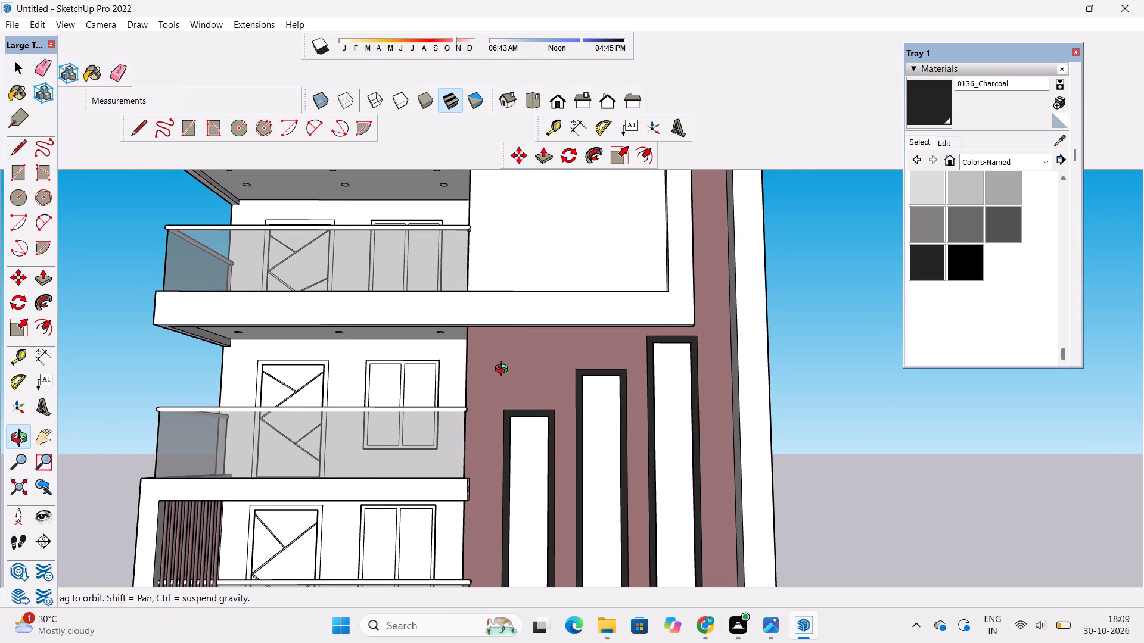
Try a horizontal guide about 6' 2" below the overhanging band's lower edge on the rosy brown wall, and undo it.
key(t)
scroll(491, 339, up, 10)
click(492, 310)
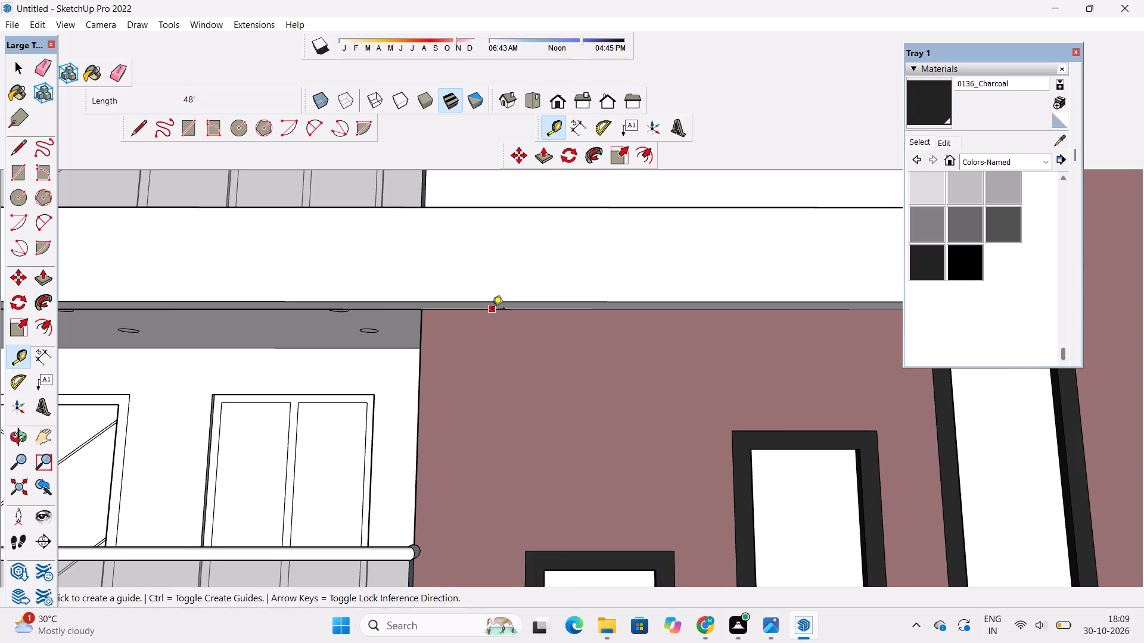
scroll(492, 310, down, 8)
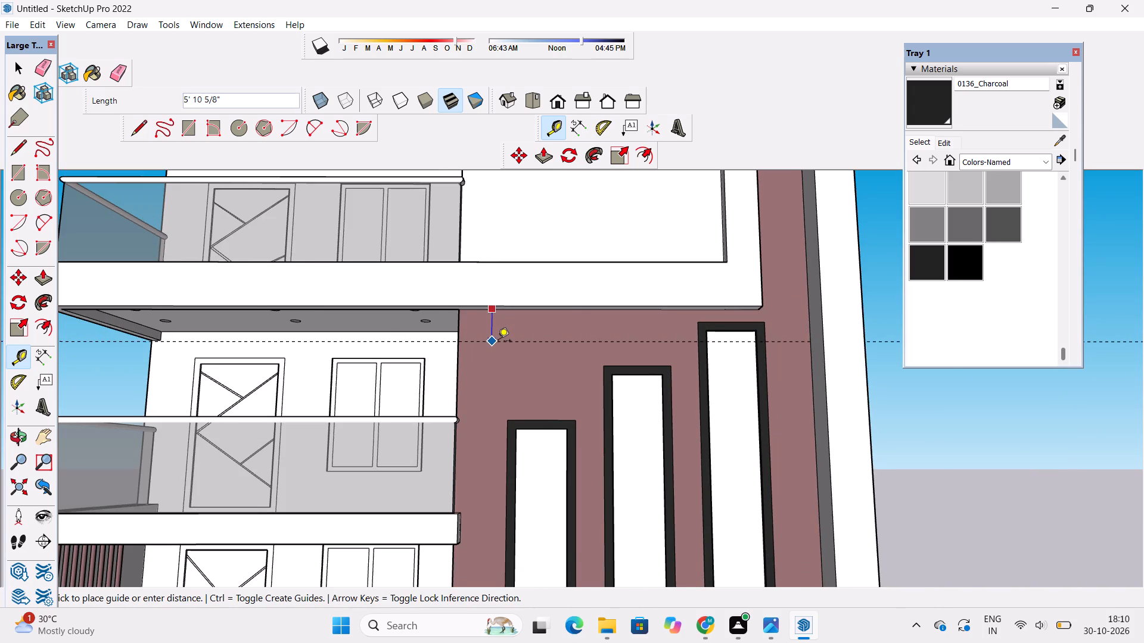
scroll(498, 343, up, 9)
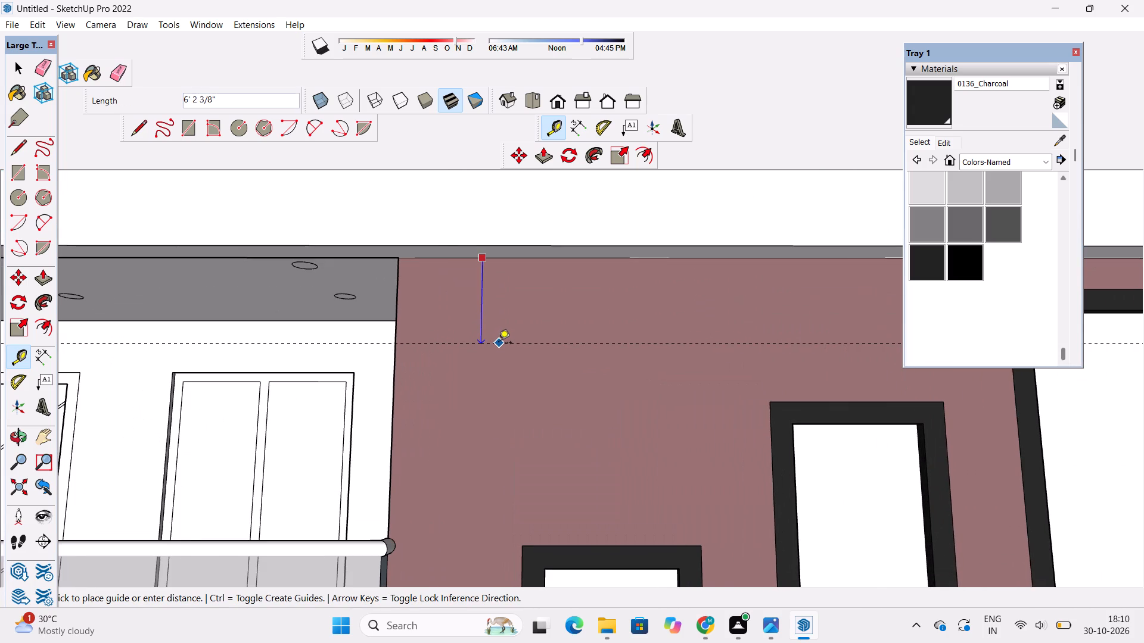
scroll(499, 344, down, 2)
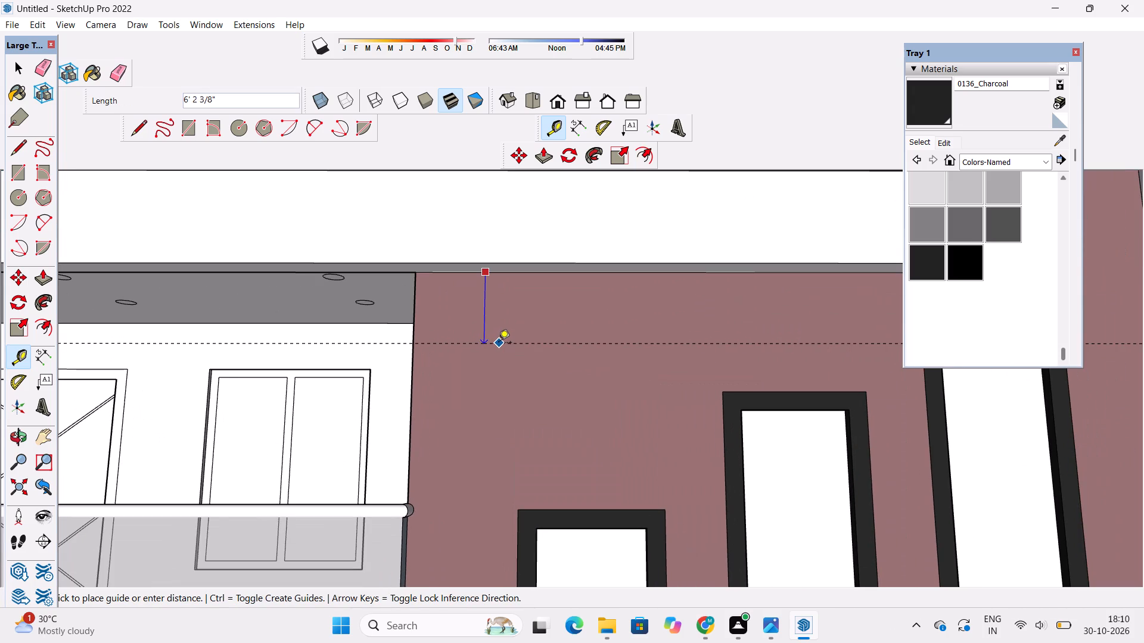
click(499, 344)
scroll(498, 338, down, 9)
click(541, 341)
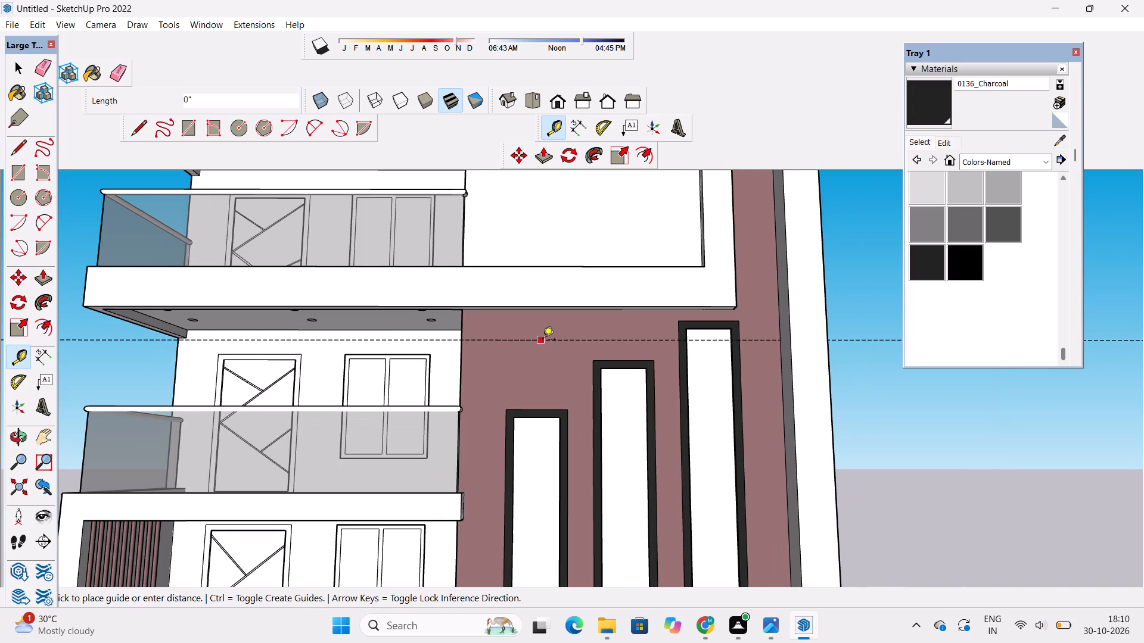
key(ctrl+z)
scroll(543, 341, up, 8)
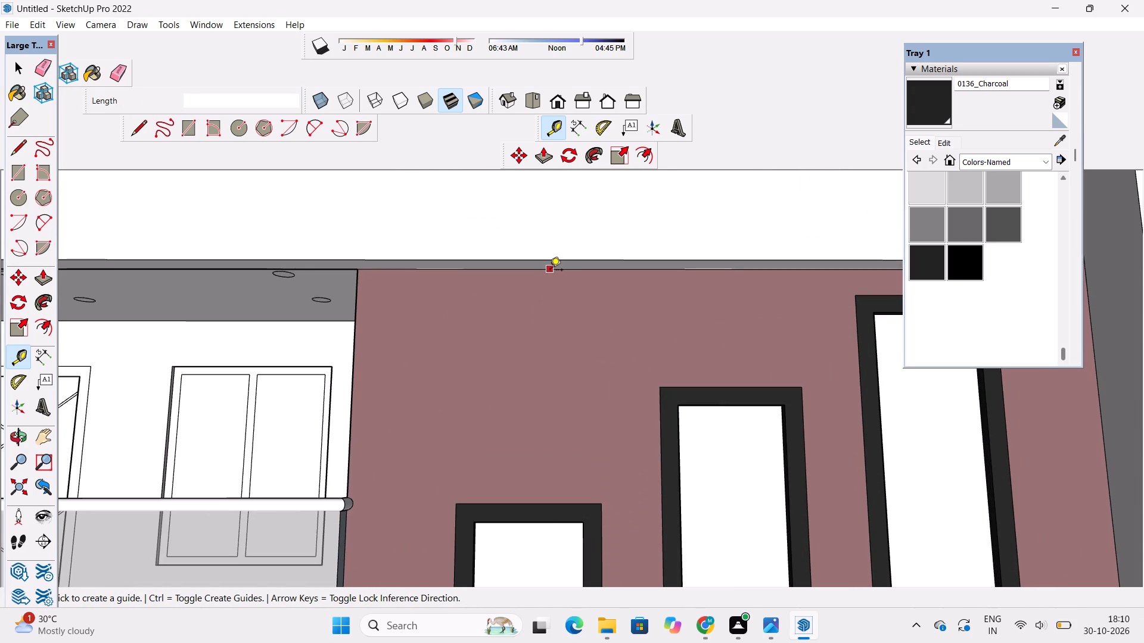
Place a horizontal guide on the rosy brown wall about 8' 2" below the overhanging band's lower edge.
click(550, 271)
scroll(549, 273, down, 2)
scroll(542, 335, down, 6)
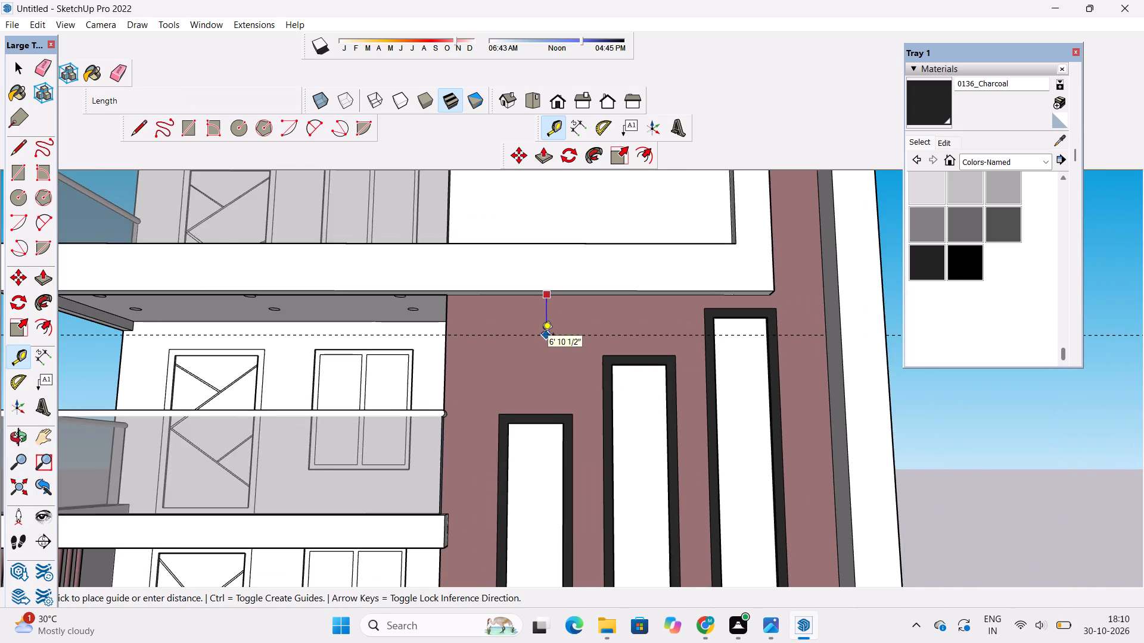
click(540, 342)
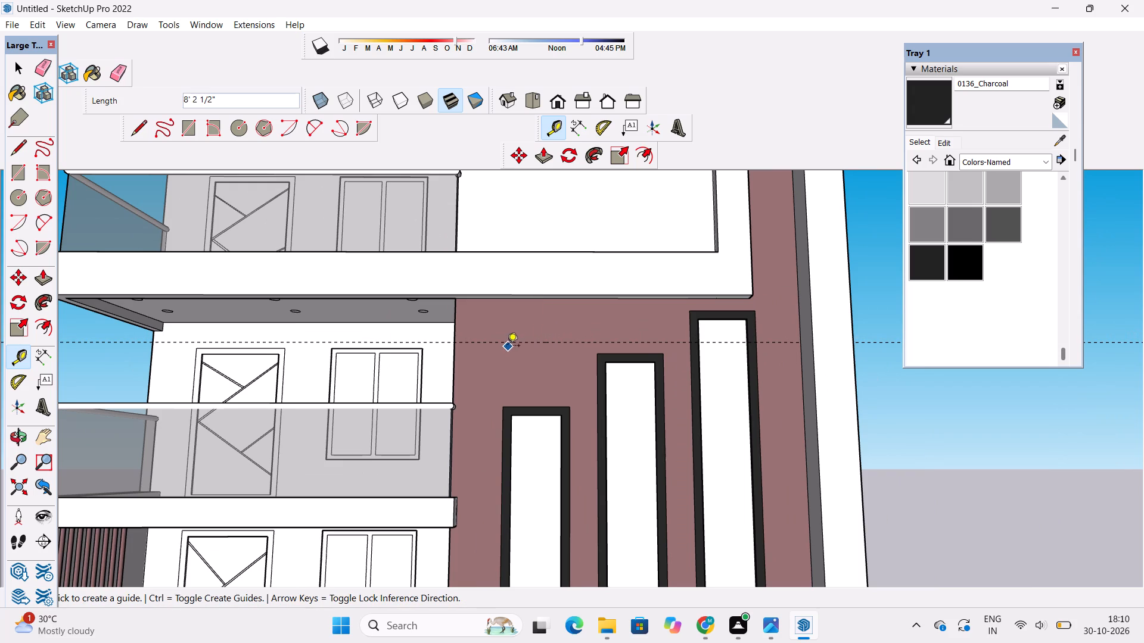
Place a second horizontal guide below the first, slightly under the top of the dark window frame nearest the balconies.
click(506, 342)
scroll(506, 342, down, 11)
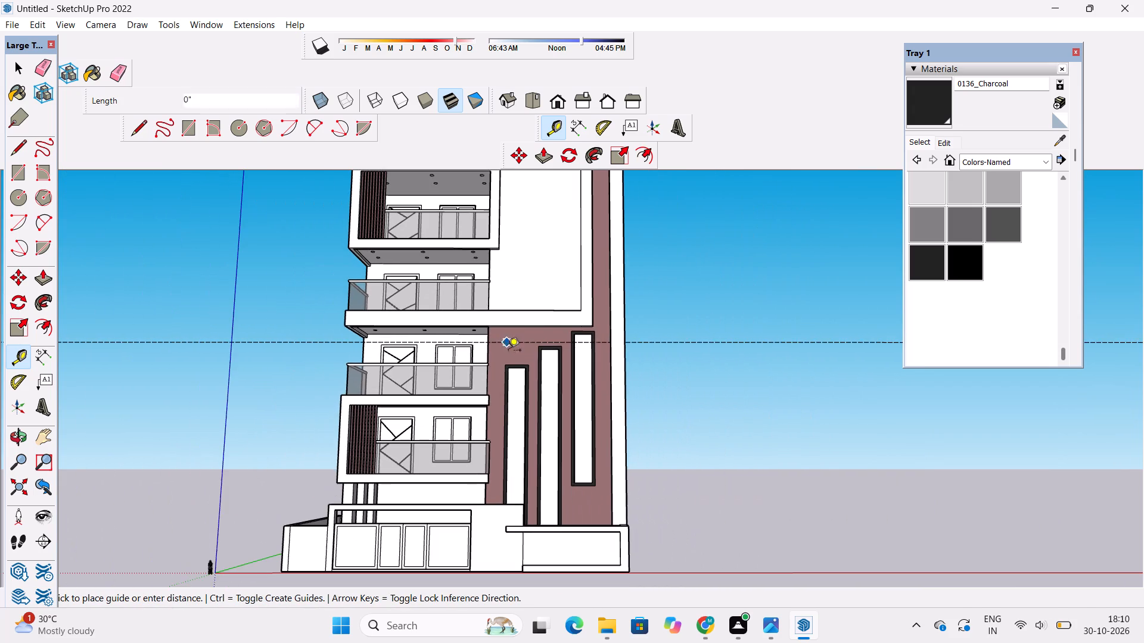
scroll(510, 385, up, 9)
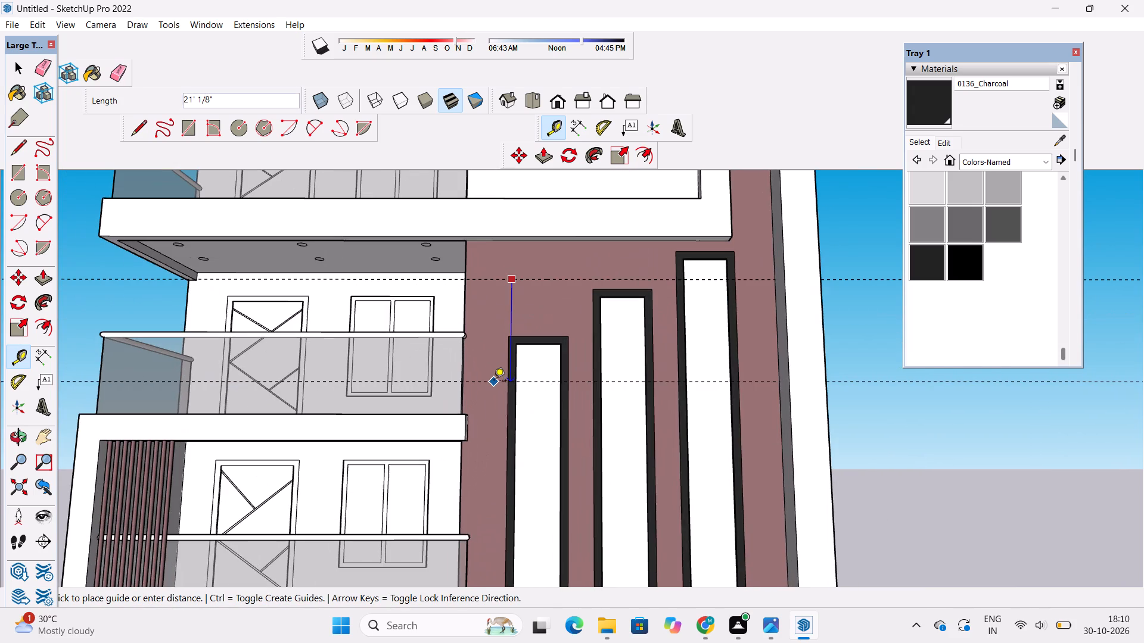
click(495, 375)
Place a third horizontal guide about 13' below the second, level with the underside of the slatted balcony's upper slab.
scroll(496, 309, down, 6)
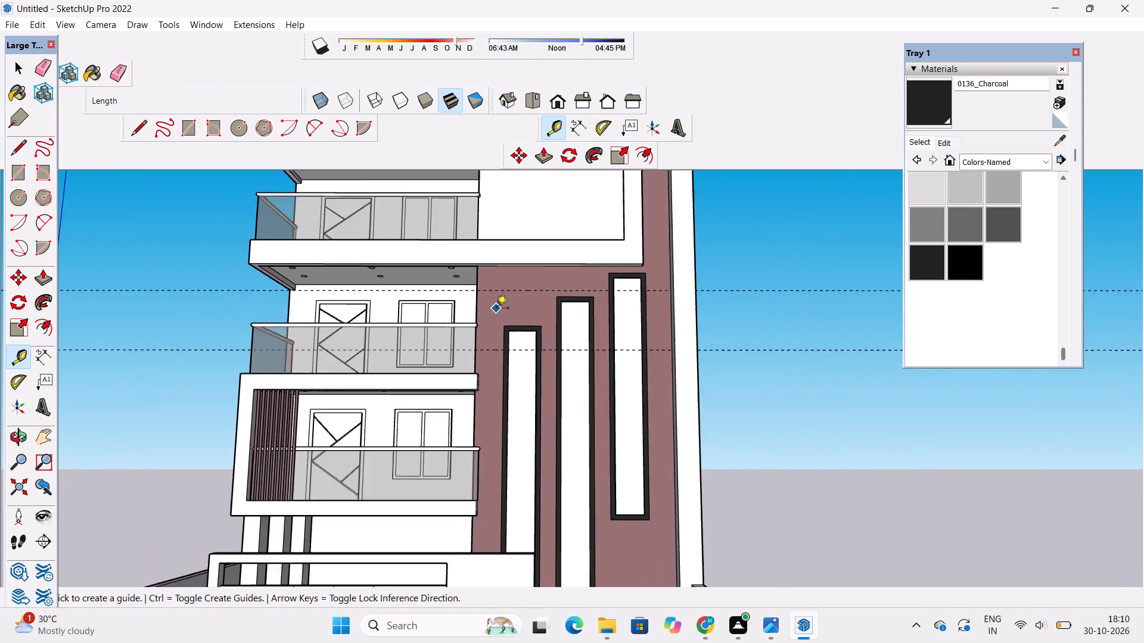
click(492, 348)
scroll(492, 348, down, 3)
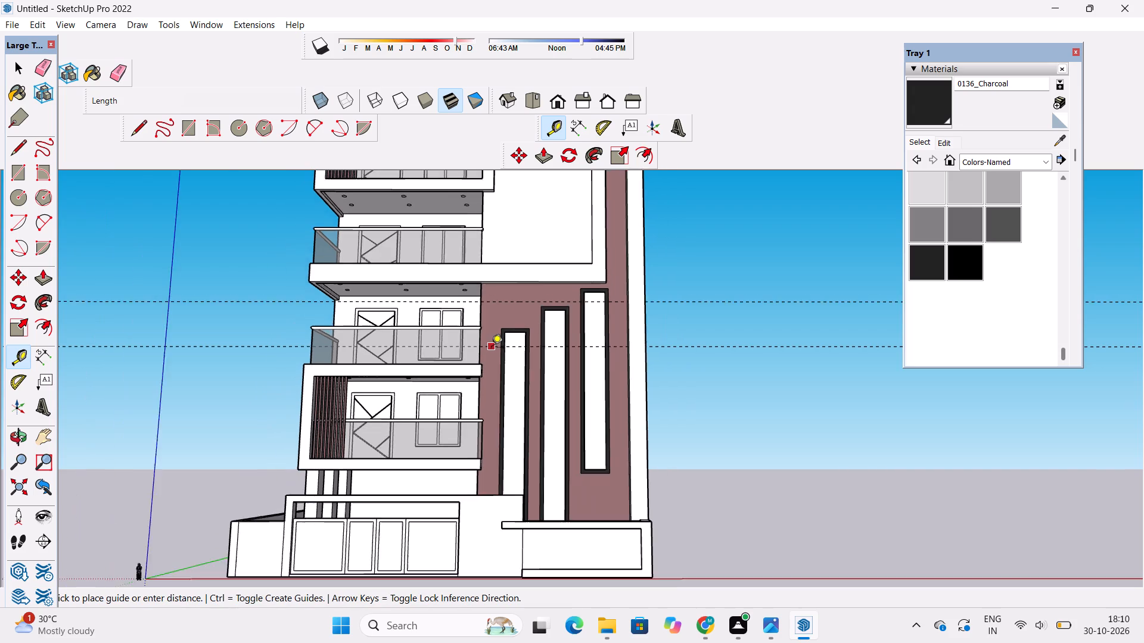
scroll(492, 348, down, 2)
scroll(494, 367, up, 4)
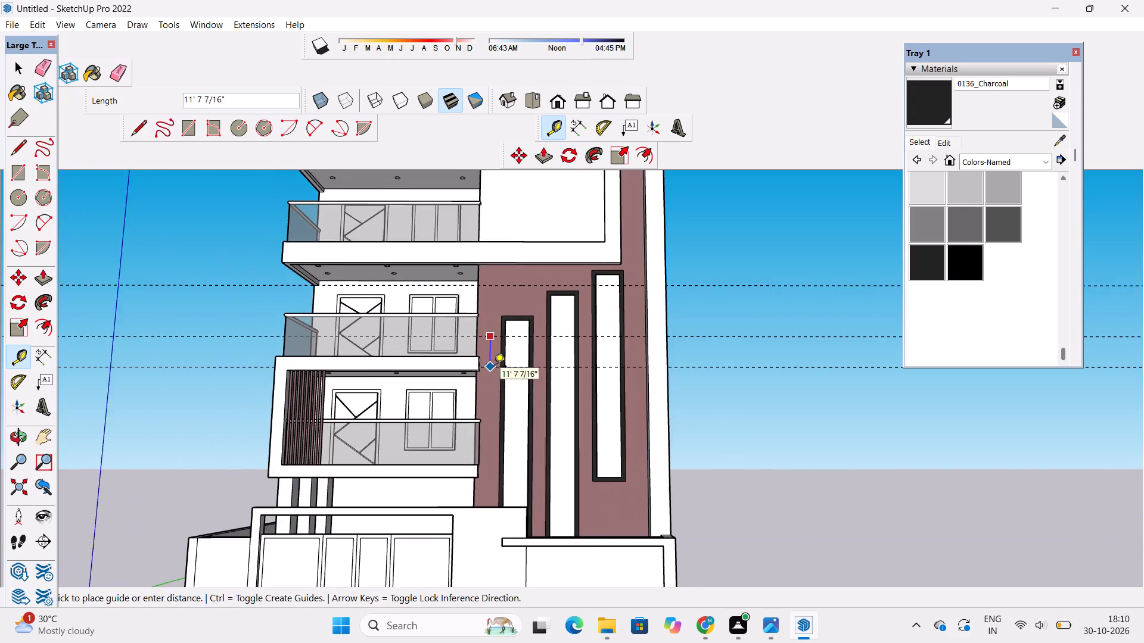
scroll(494, 367, up, 5)
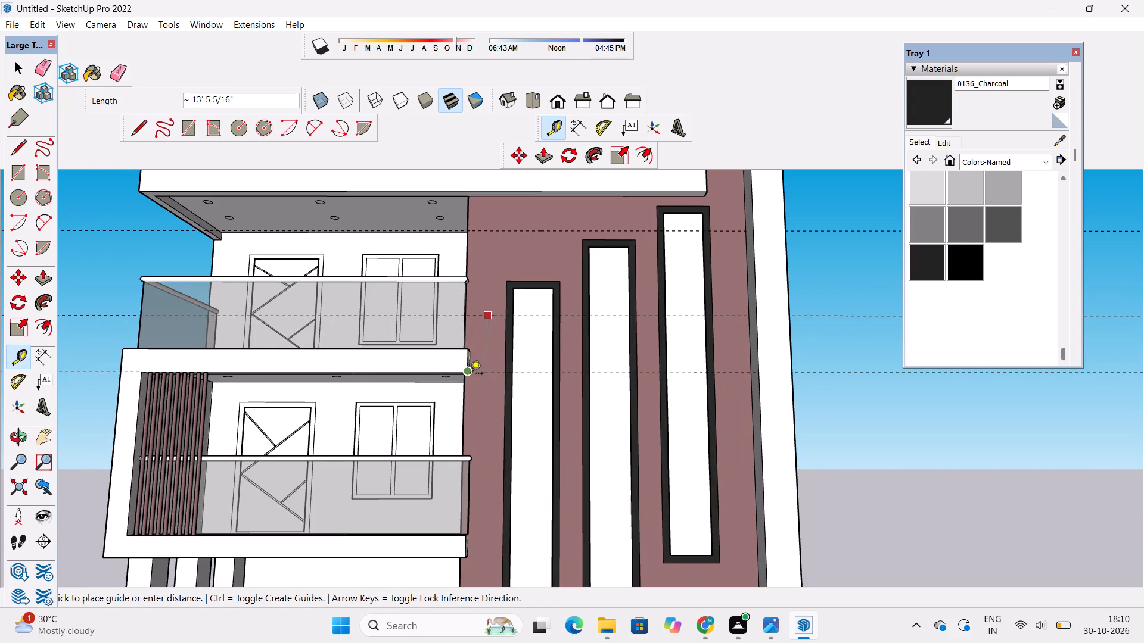
click(478, 374)
Place a fourth horizontal guide on the rosy brown wall 18' below the third one.
scroll(470, 303, down, 6)
scroll(487, 369, up, 10)
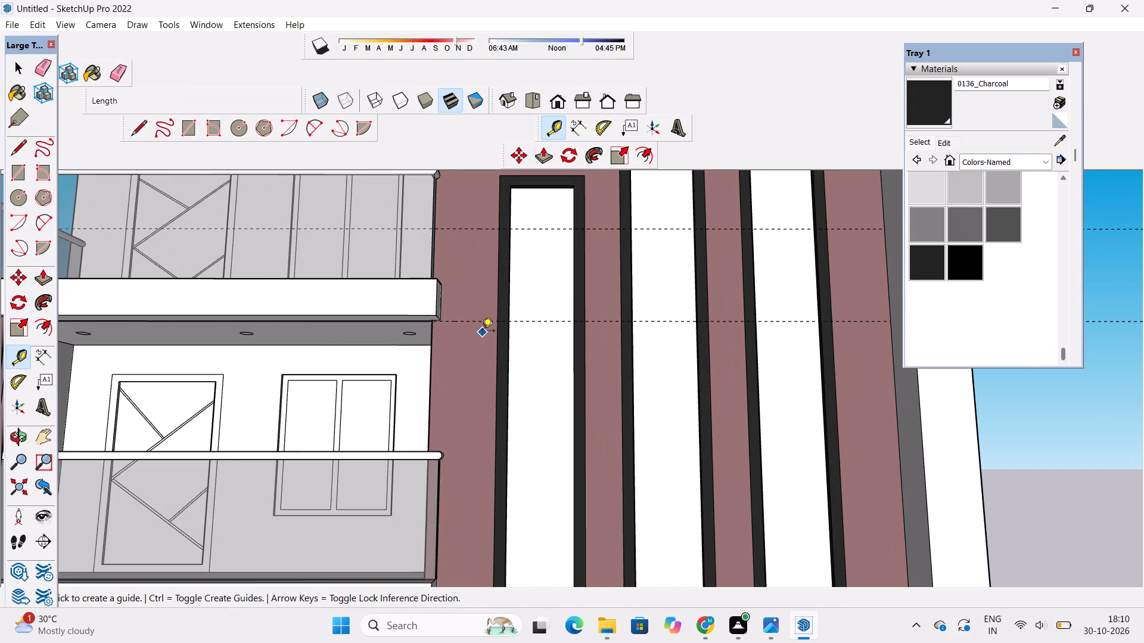
click(481, 324)
scroll(481, 324, down, 7)
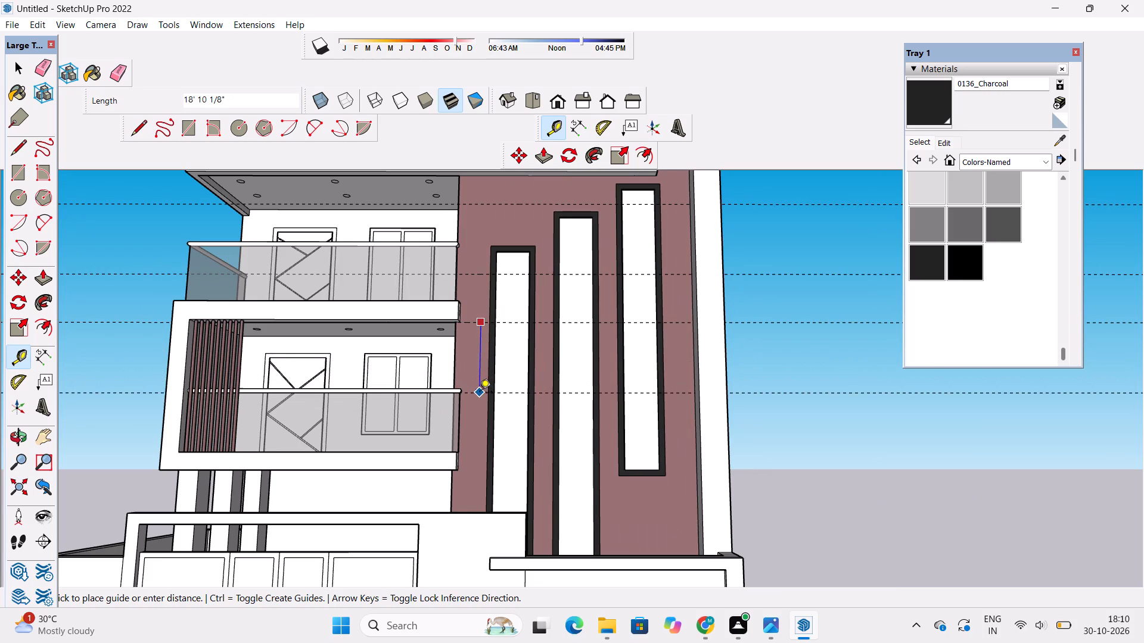
text(18')
key(Return)
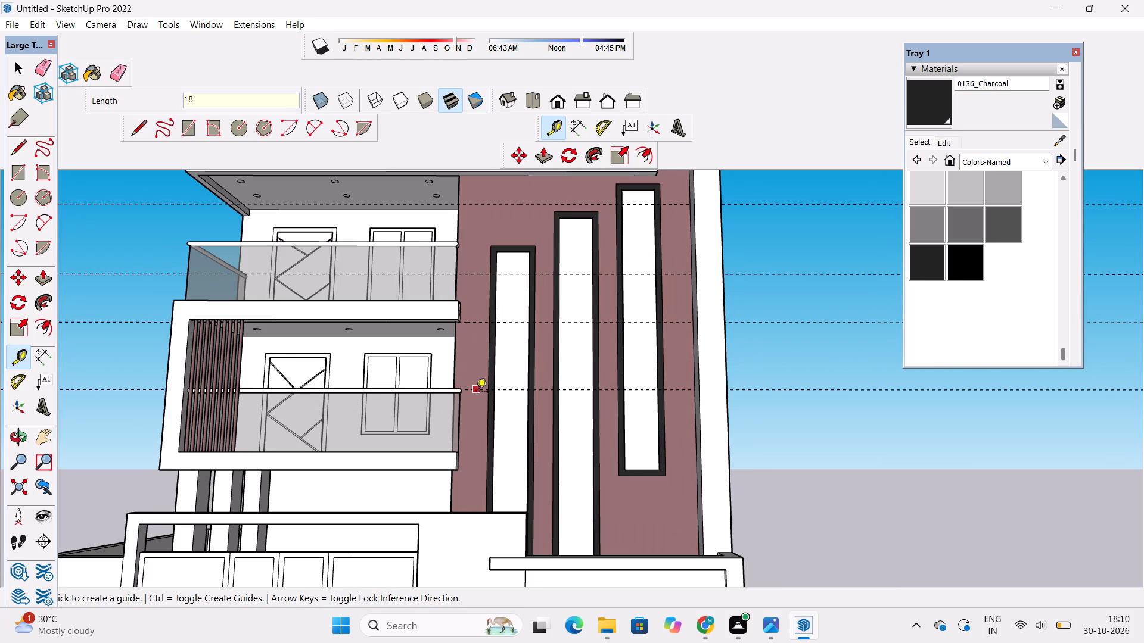
Place a fifth horizontal guide about 16' 1" below the fourth, near the top of the slatted balcony's floor slab.
click(476, 391)
scroll(476, 391, down, 2)
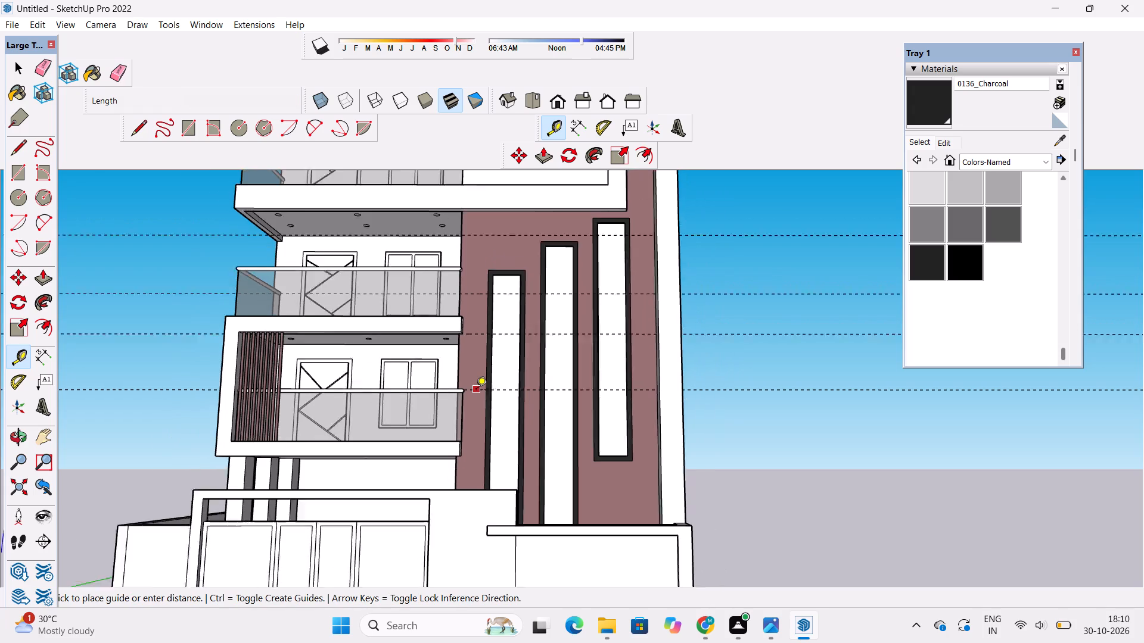
scroll(476, 391, down, 2)
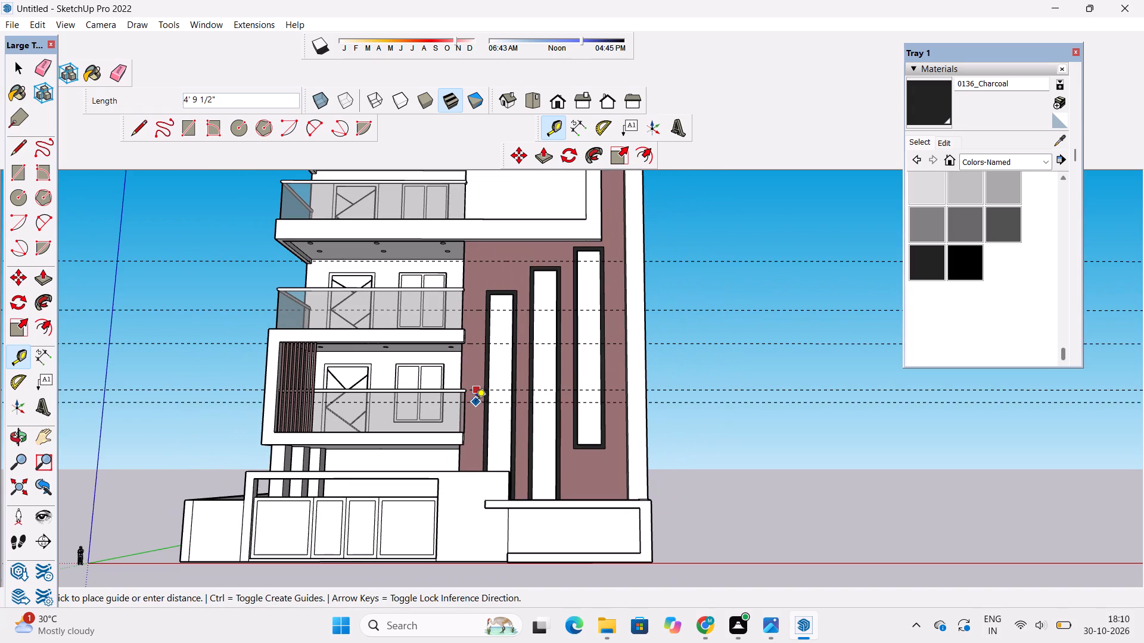
scroll(475, 407, up, 7)
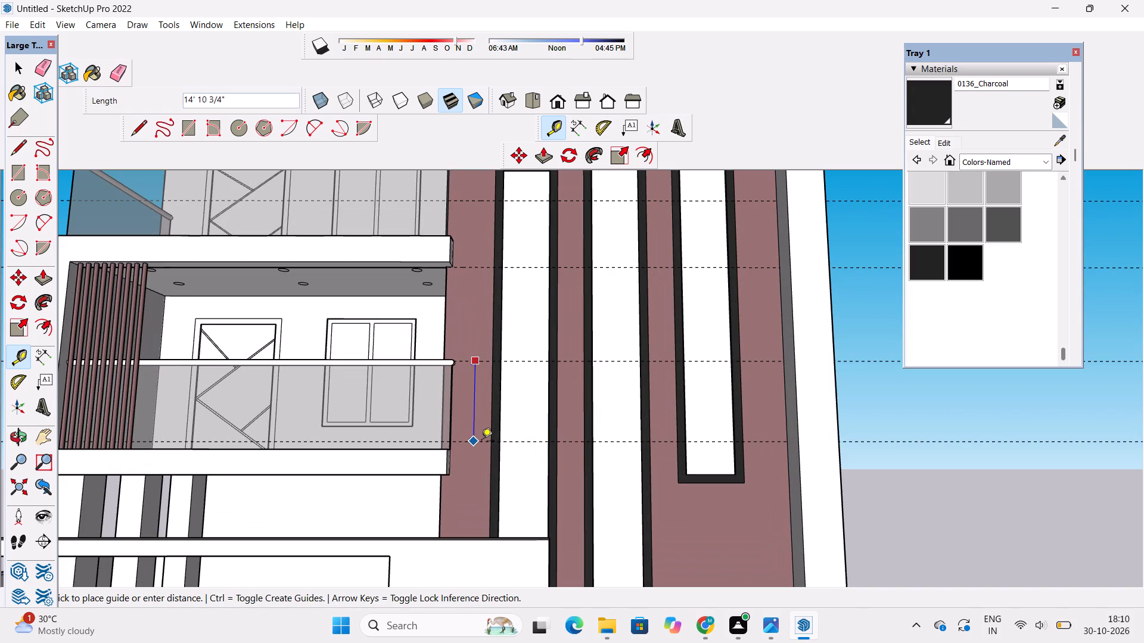
click(483, 448)
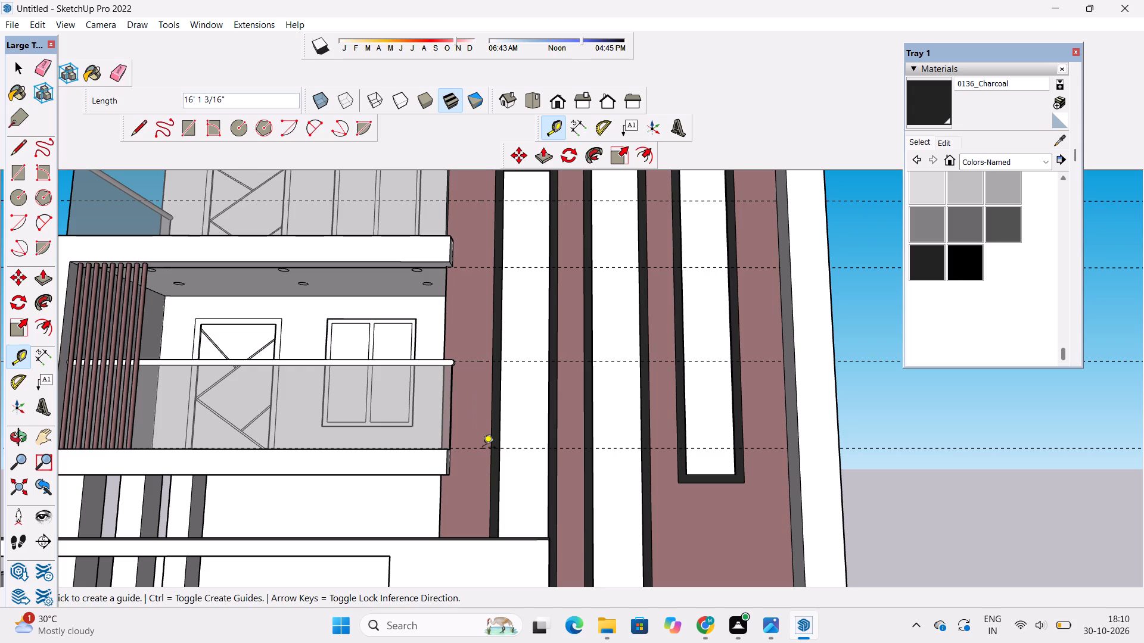
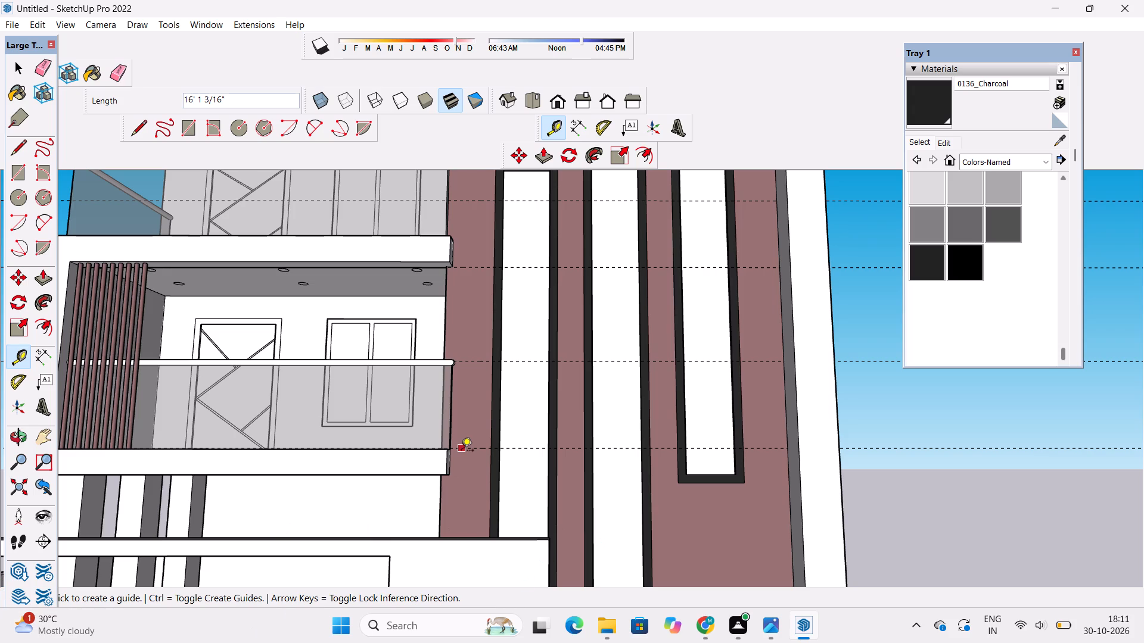
Draw a line about 8' 1" long on the lowest guide, from the rosy brown wall's outer edge to the nearest window frame.
key(space)
text(o)
scroll(541, 378, down, 2)
shift+drag(561, 423, 495, 423)
shift+drag(494, 426, 513, 489)
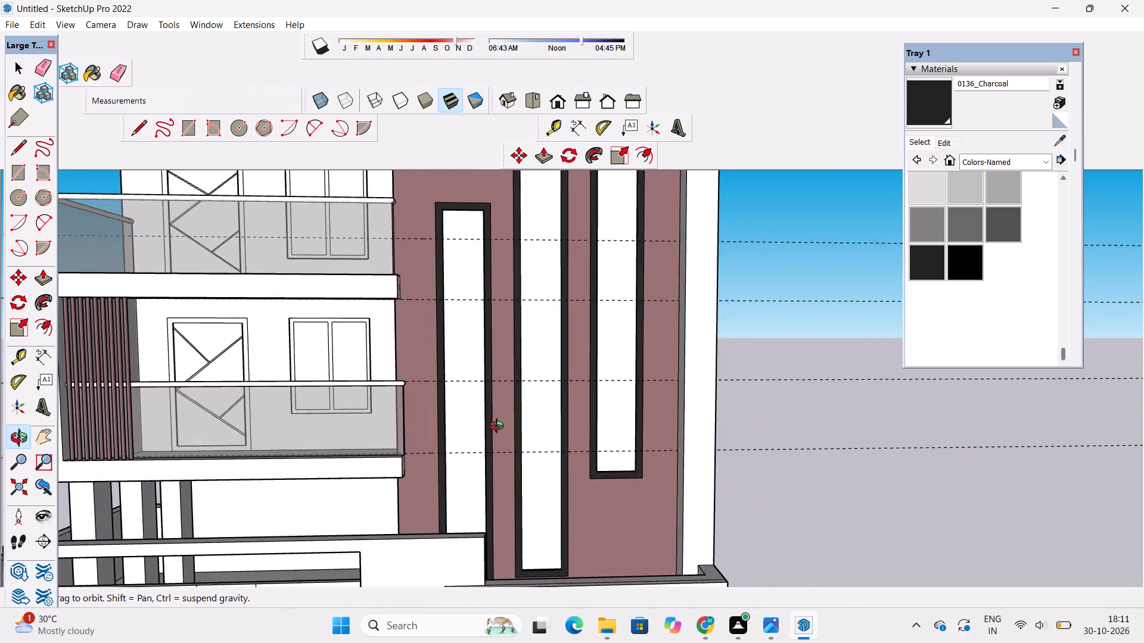
scroll(499, 427, down, 6)
shift+drag(514, 467, 499, 429)
drag(499, 430, 523, 503)
scroll(491, 432, up, 6)
shift+drag(503, 434, 518, 464)
drag(544, 479, 487, 459)
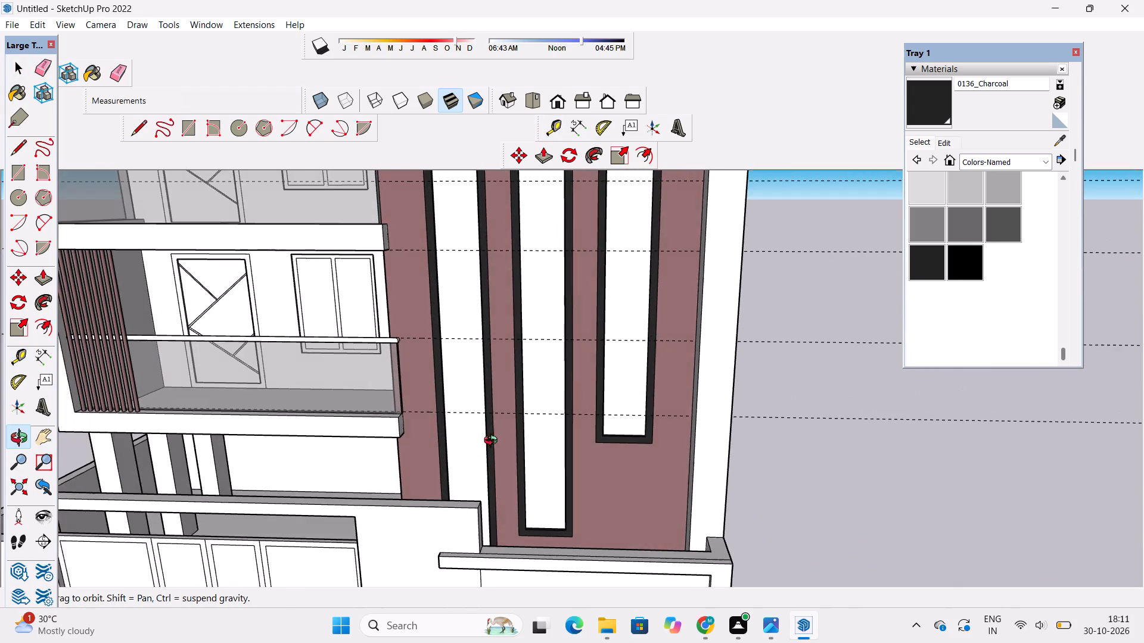
drag(527, 439, 503, 425)
shift+drag(503, 425, 617, 449)
scroll(607, 436, up, 4)
shift+drag(601, 435, 587, 391)
shift+scroll(586, 369, down, 5)
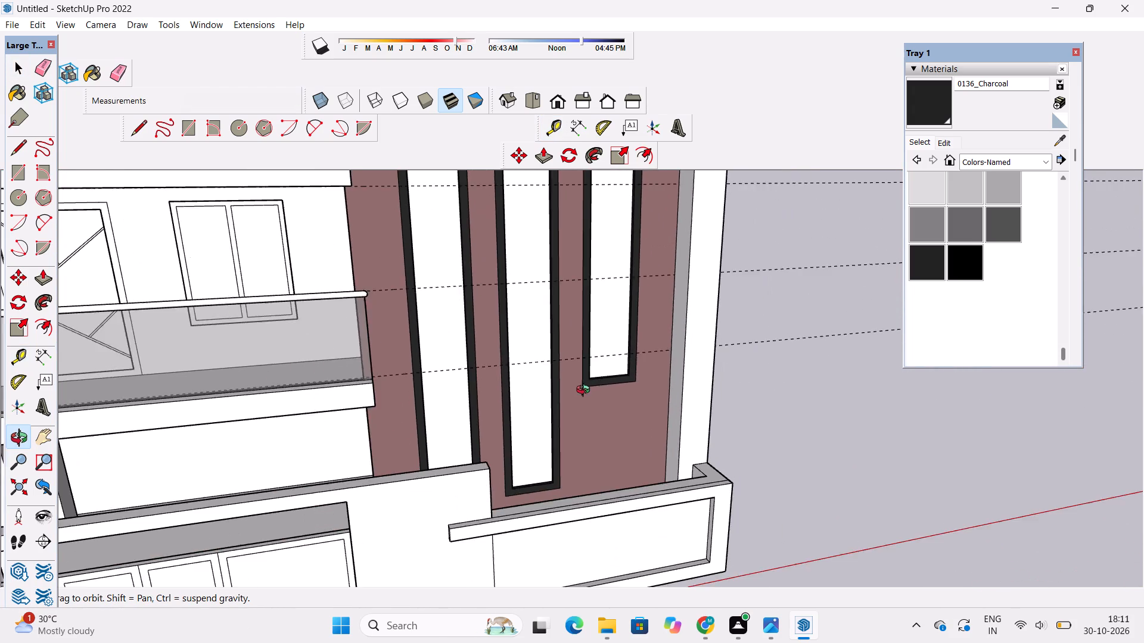
drag(587, 396, 623, 433)
scroll(582, 386, up, 4)
shift+drag(575, 384, 581, 394)
shift+drag(583, 397, 620, 405)
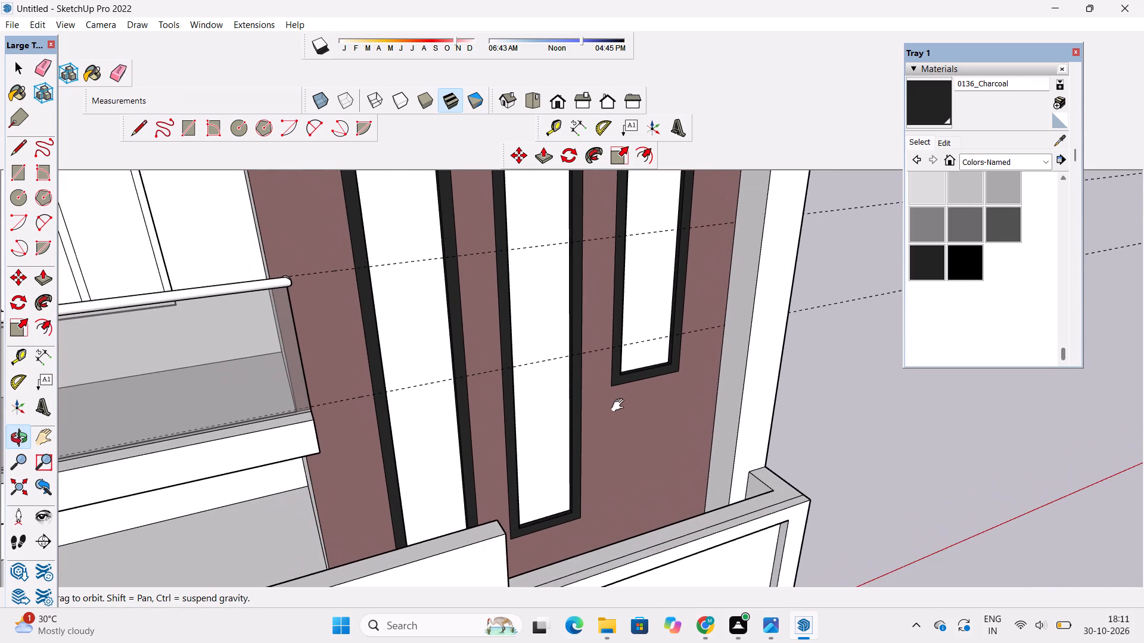
shift+scroll(558, 395, down, 3)
shift+drag(559, 401, 564, 416)
shift+drag(566, 429, 453, 485)
key(l)
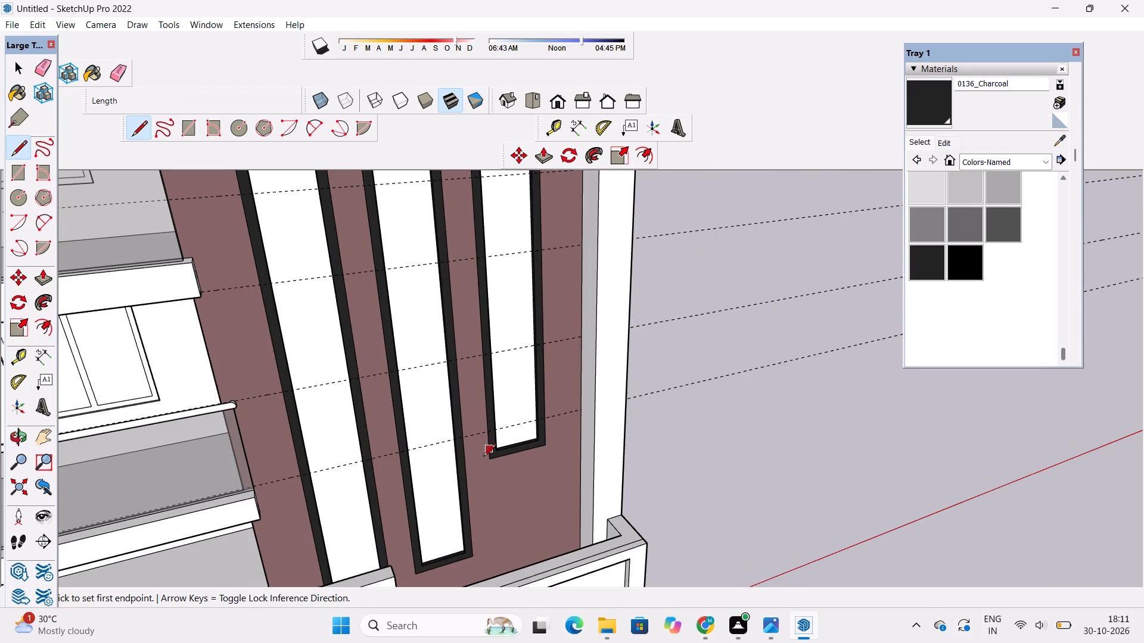
scroll(568, 419, up, 16)
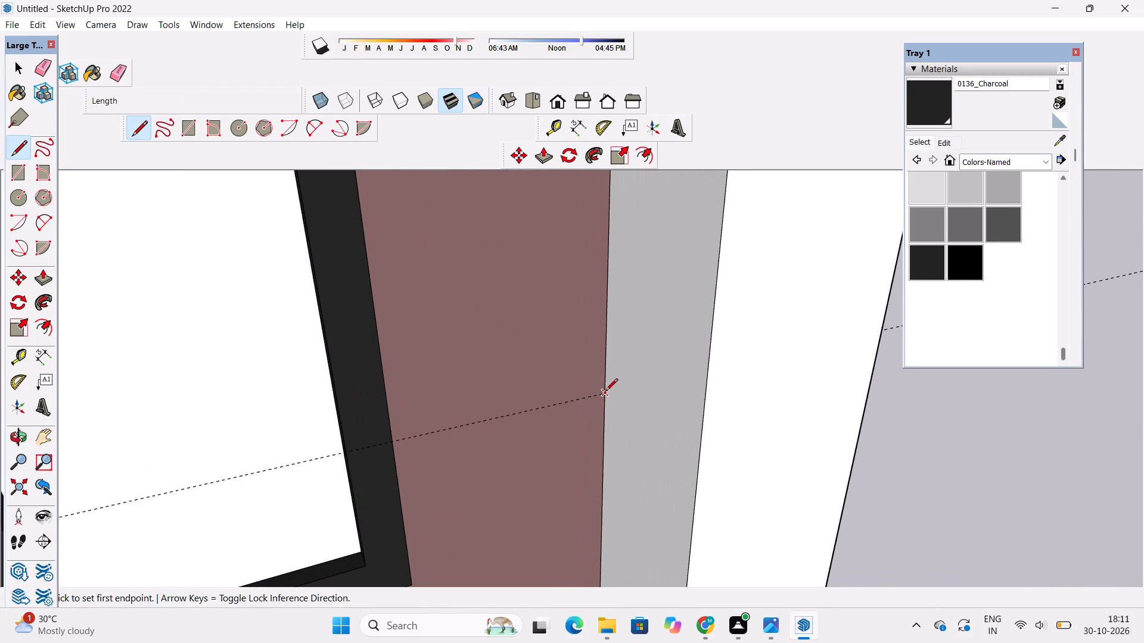
click(605, 392)
scroll(605, 392, up, 9)
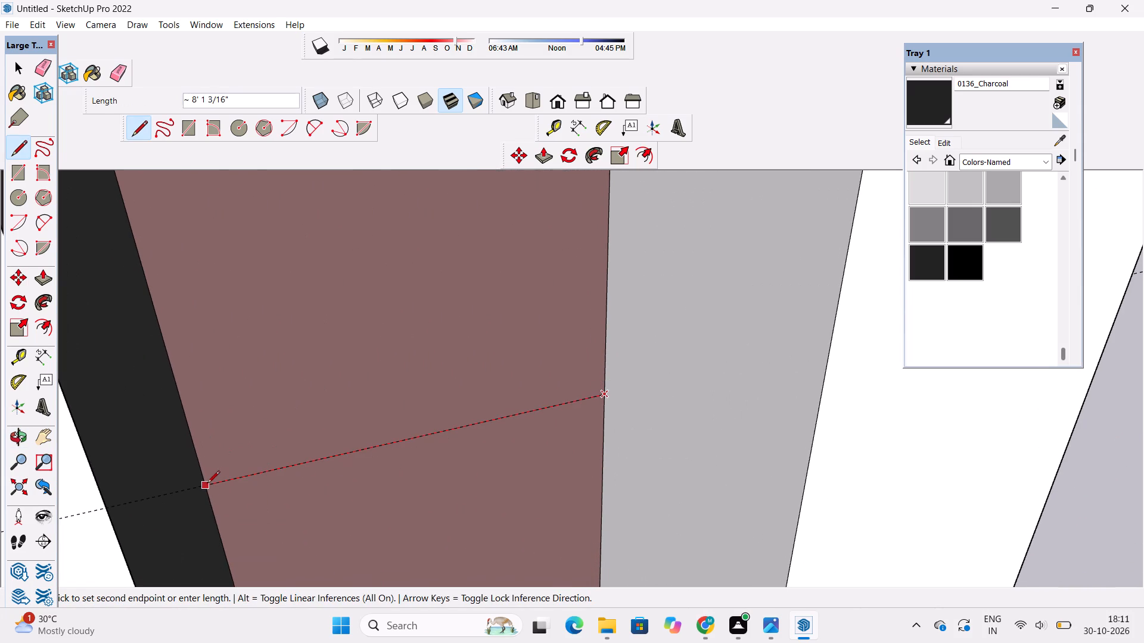
click(208, 489)
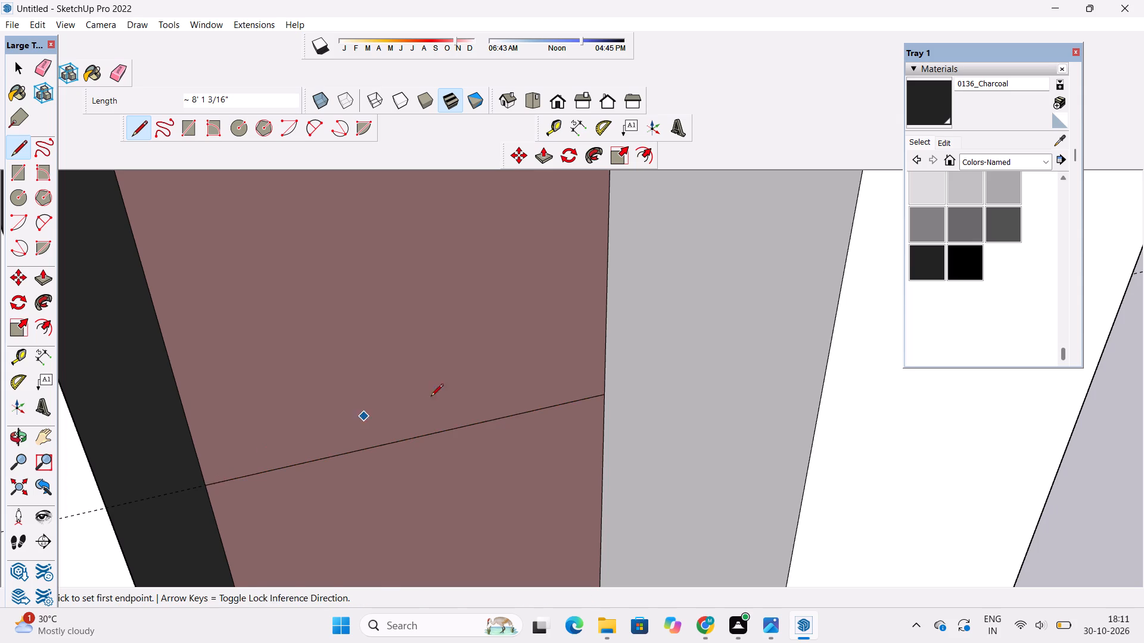
Draw lines along the lowest guide across the two rosy brown strips between the three tall window frames, each about 5' long.
scroll(573, 347, down, 10)
scroll(630, 347, down, 4)
scroll(340, 420, up, 10)
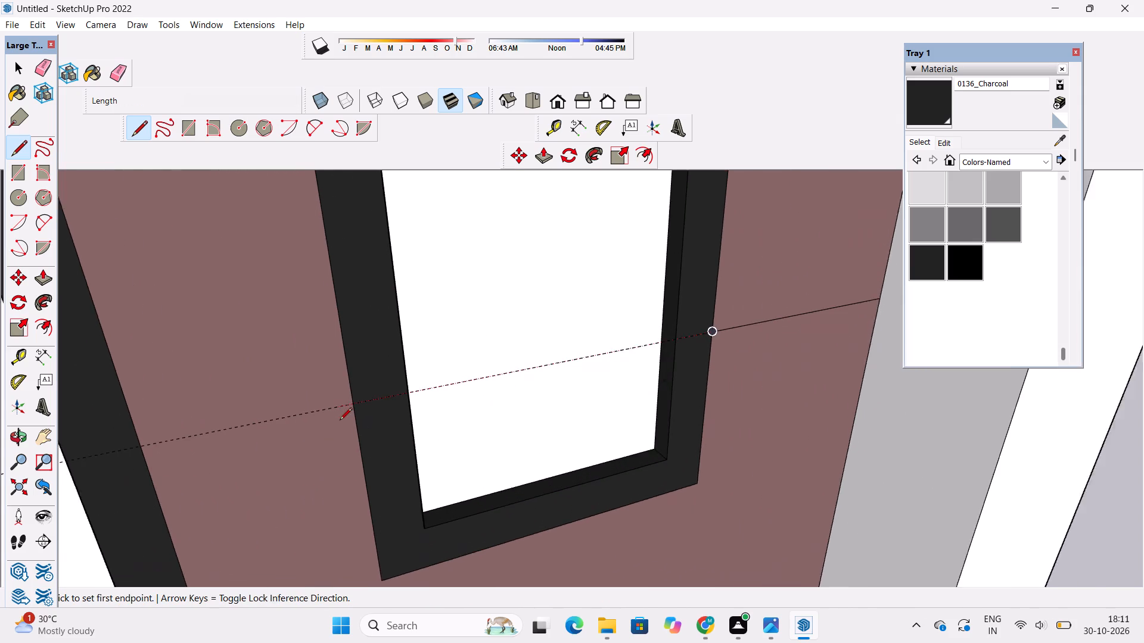
click(356, 400)
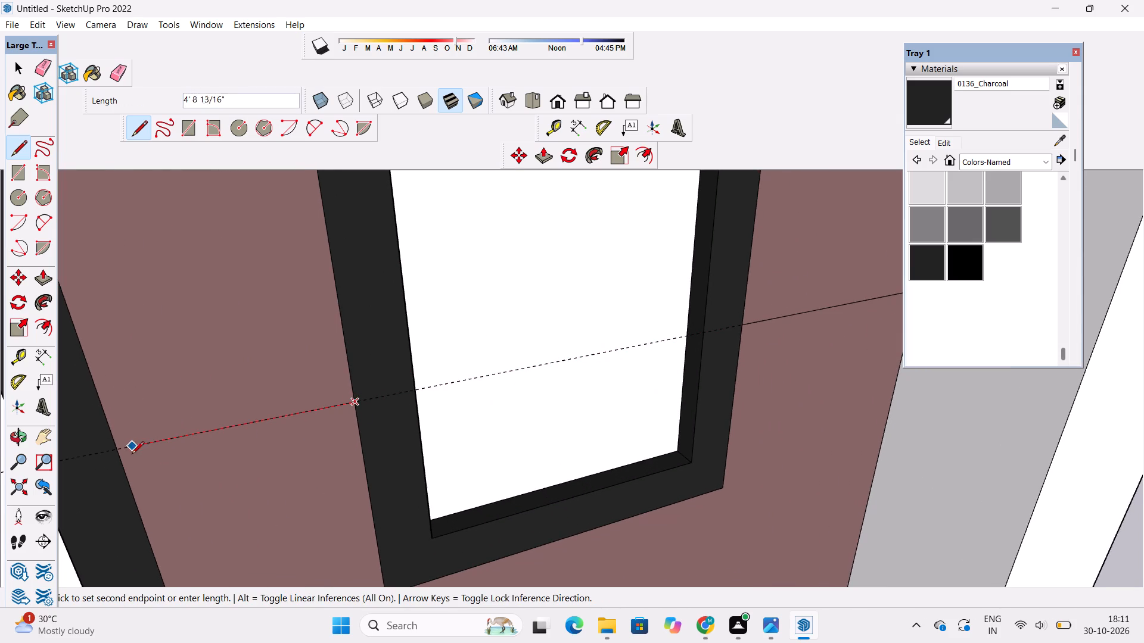
click(119, 450)
scroll(762, 332, down, 9)
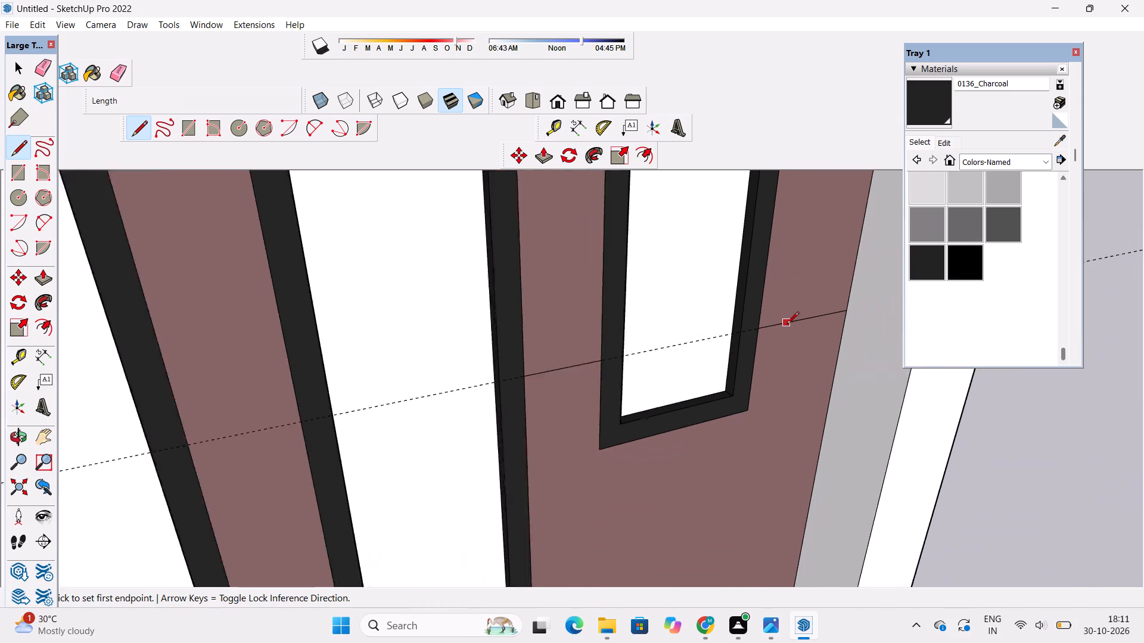
scroll(786, 325, down, 5)
scroll(574, 367, up, 12)
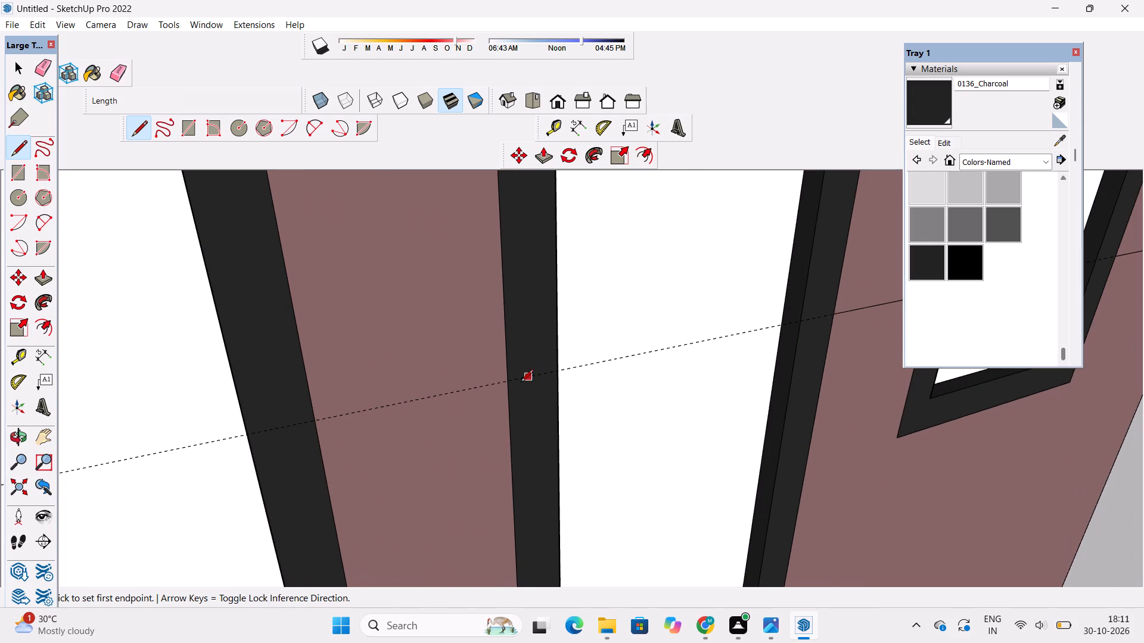
click(509, 381)
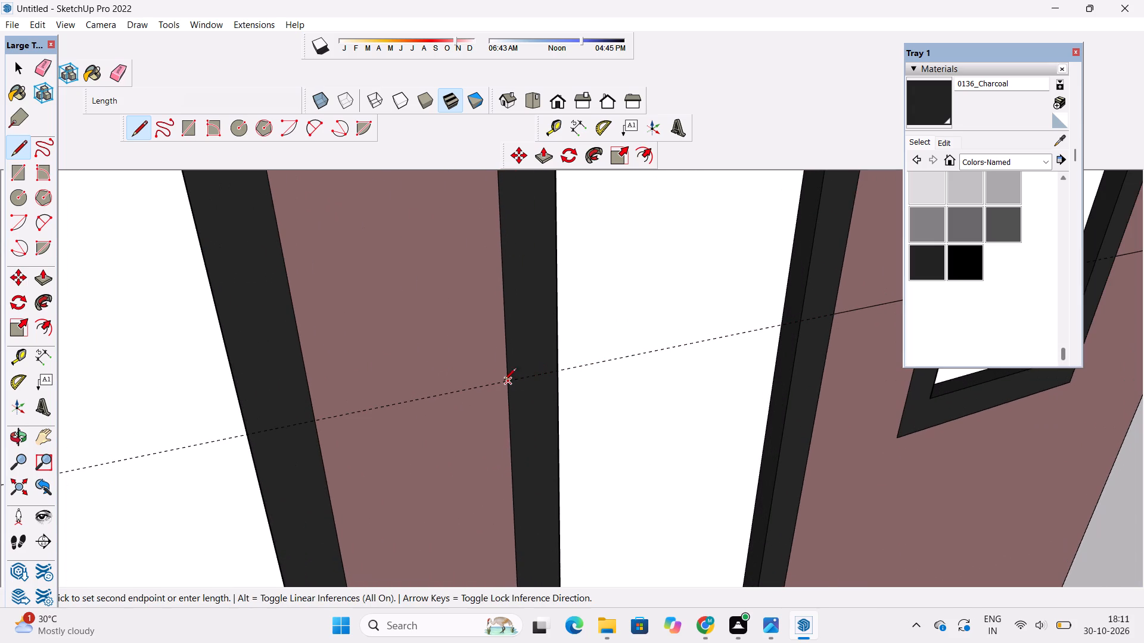
click(318, 421)
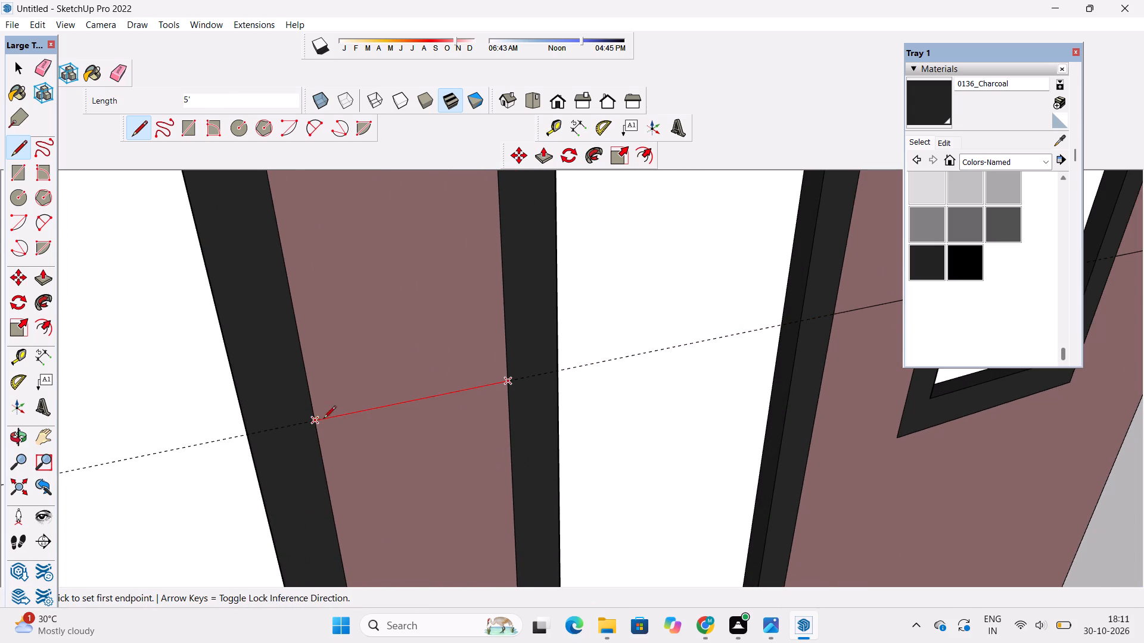
Draw a line along the lowest guide across the strip between the slatted balcony and its nearest window frame.
scroll(573, 345, down, 16)
scroll(454, 376, up, 14)
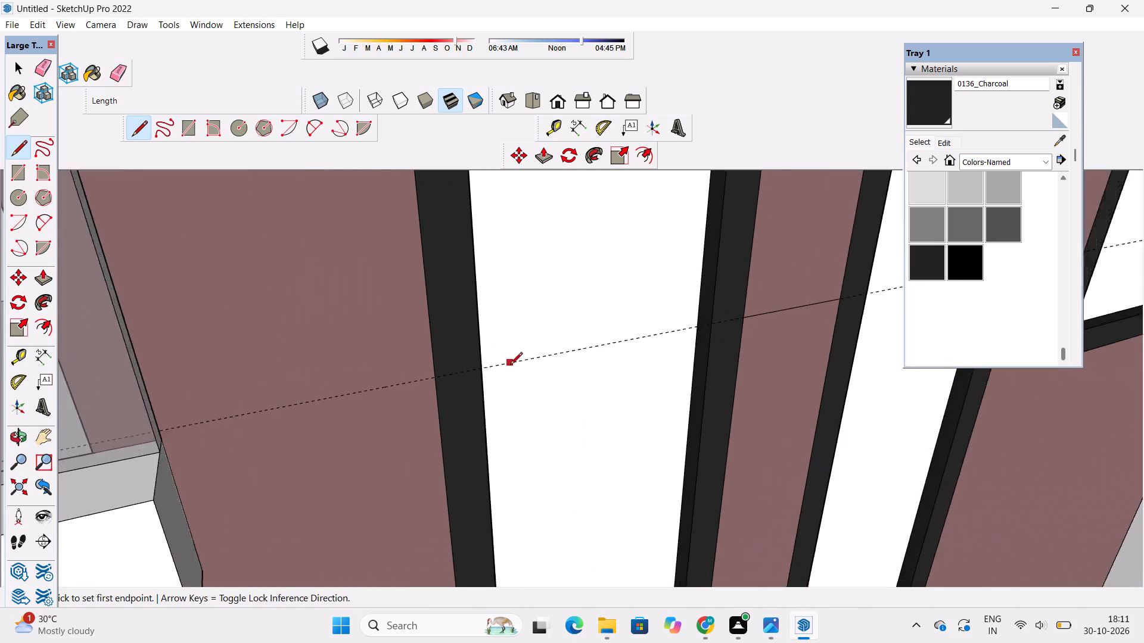
scroll(510, 366, up, 2)
scroll(512, 363, down, 9)
key(o)
drag(583, 417, 486, 398)
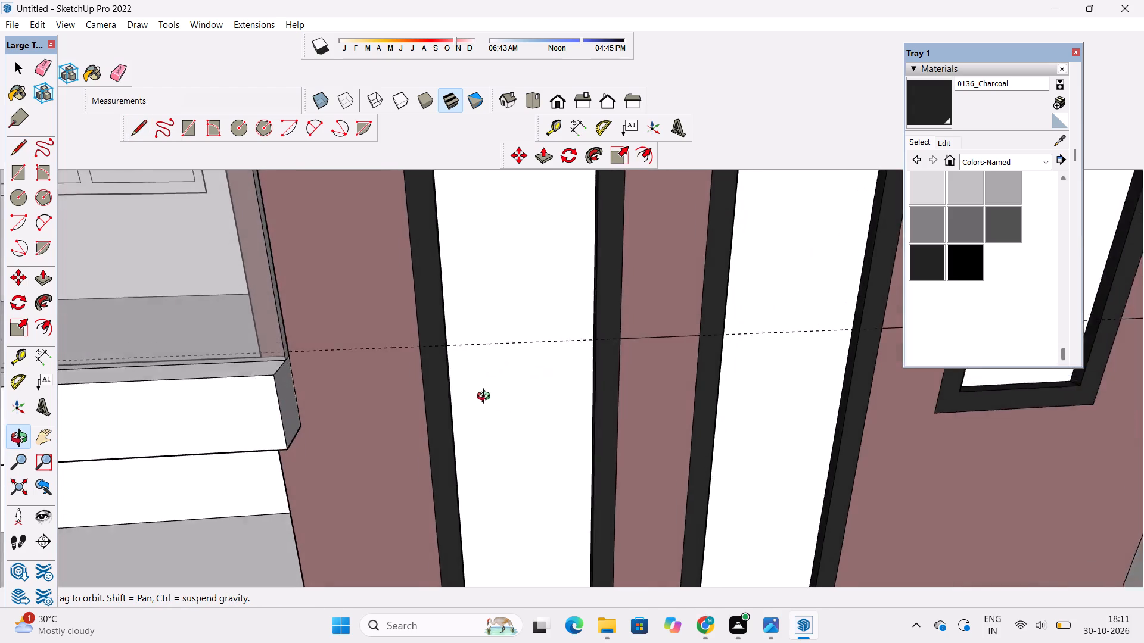
drag(486, 398, 408, 379)
shift+drag(376, 344, 423, 434)
scroll(383, 403, up, 8)
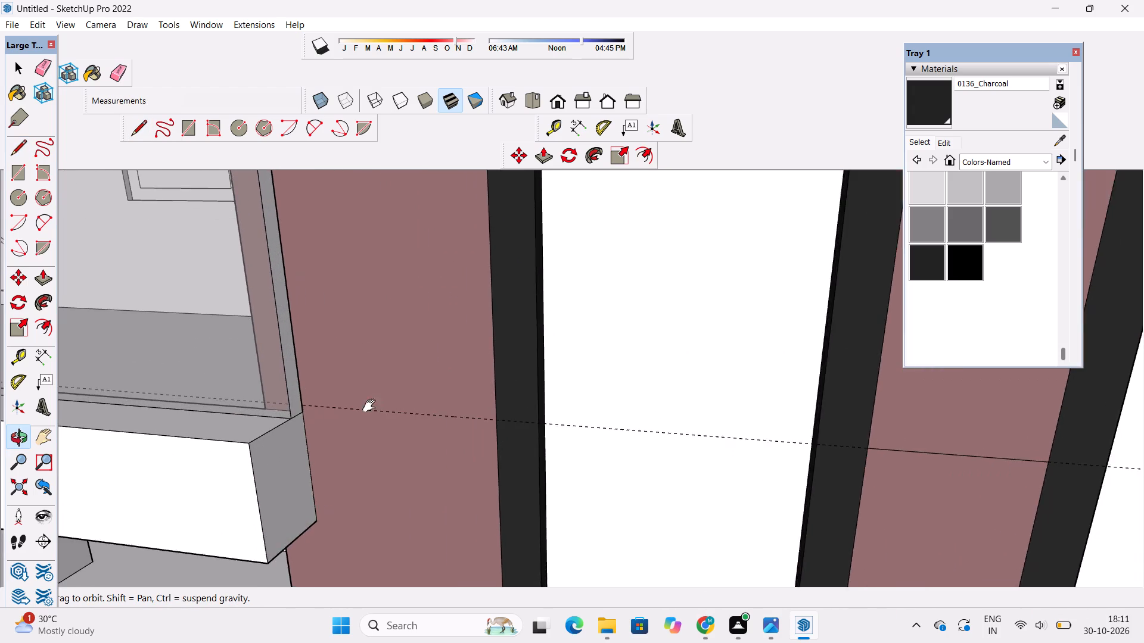
shift+drag(374, 414, 398, 439)
click(132, 126)
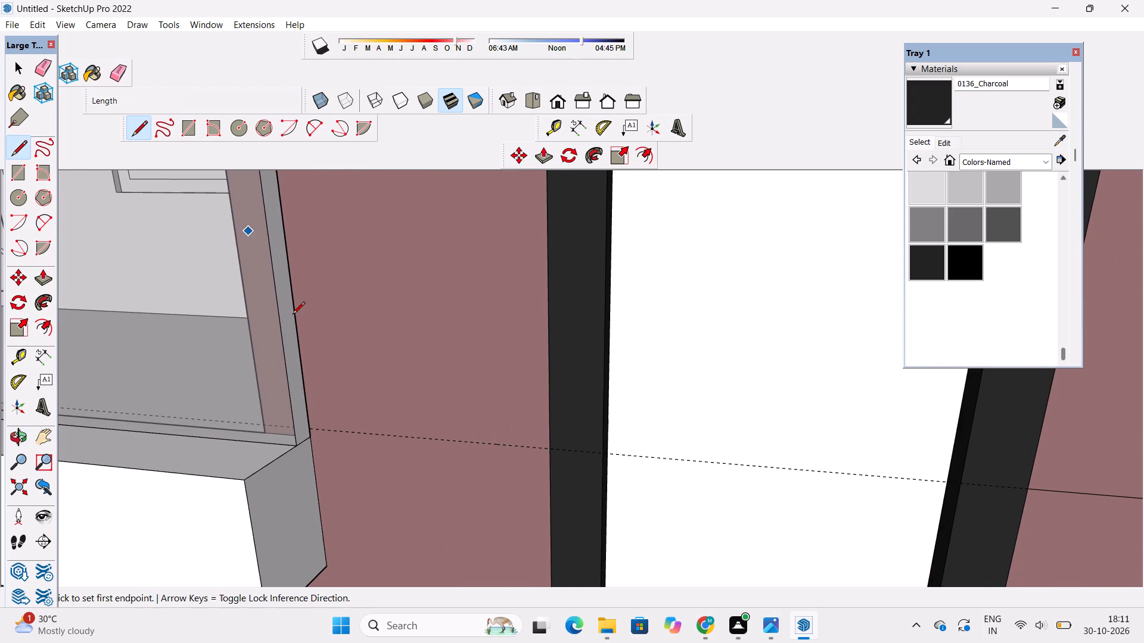
click(309, 428)
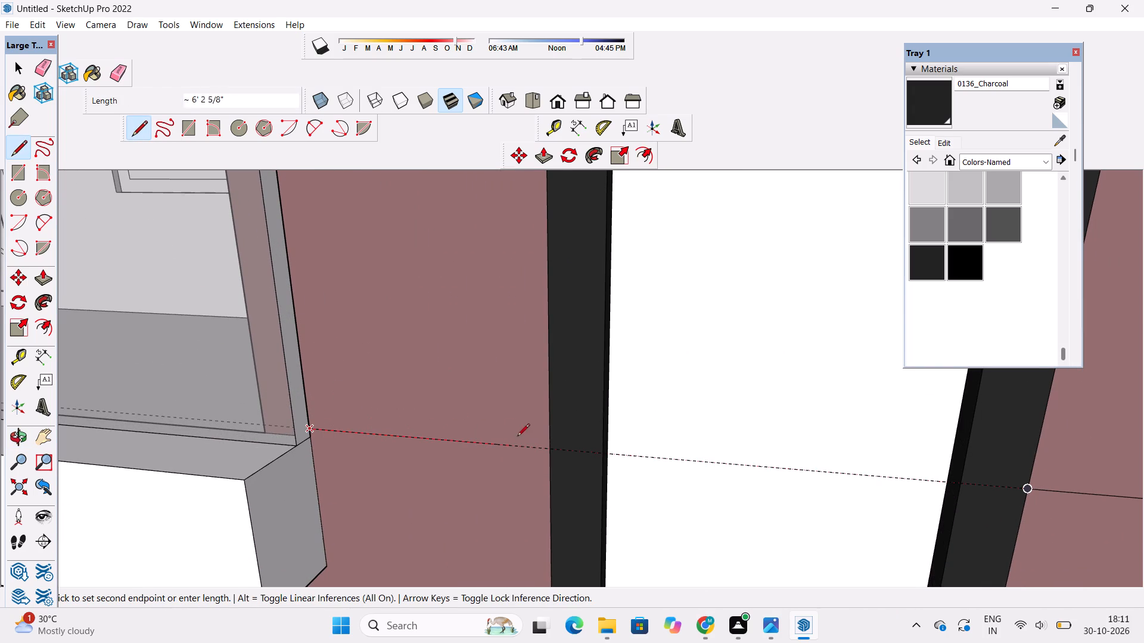
click(549, 450)
Draw a line along the guide at balcony railing height, from the handrail's end to the nearest window frame.
scroll(482, 475, down, 1)
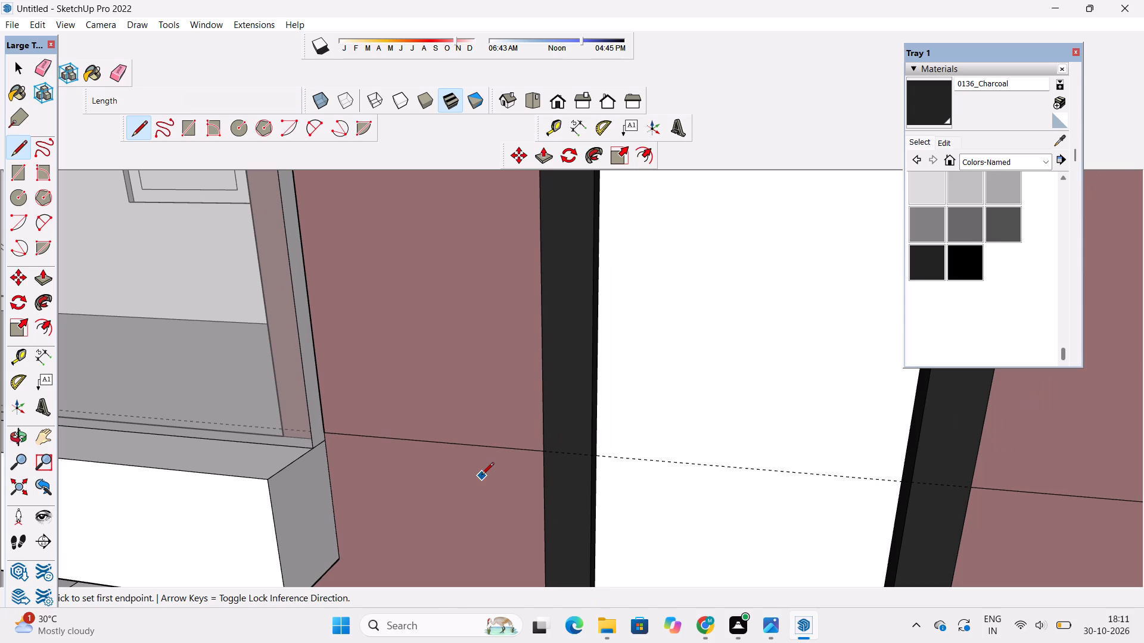
scroll(475, 482, down, 10)
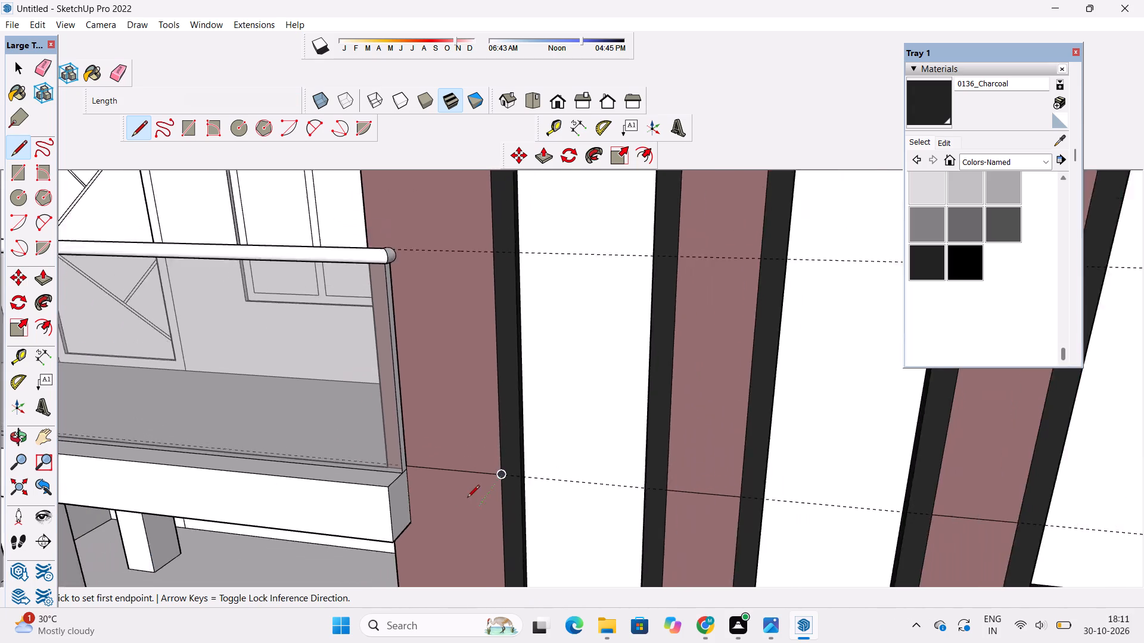
scroll(467, 498, down, 6)
scroll(454, 376, up, 15)
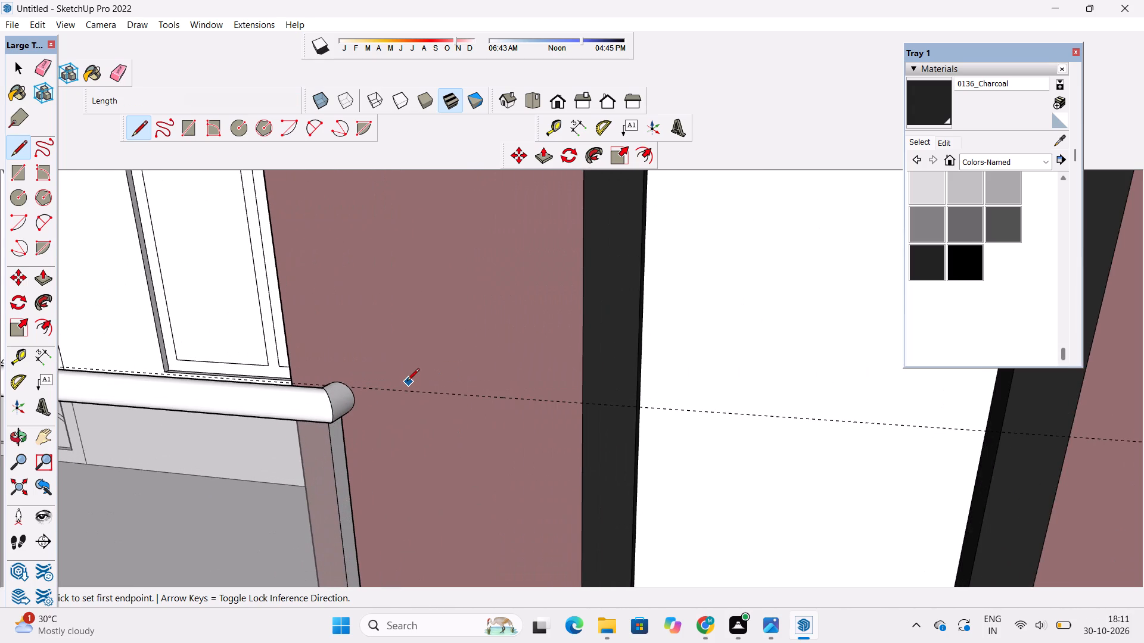
scroll(406, 383, up, 4)
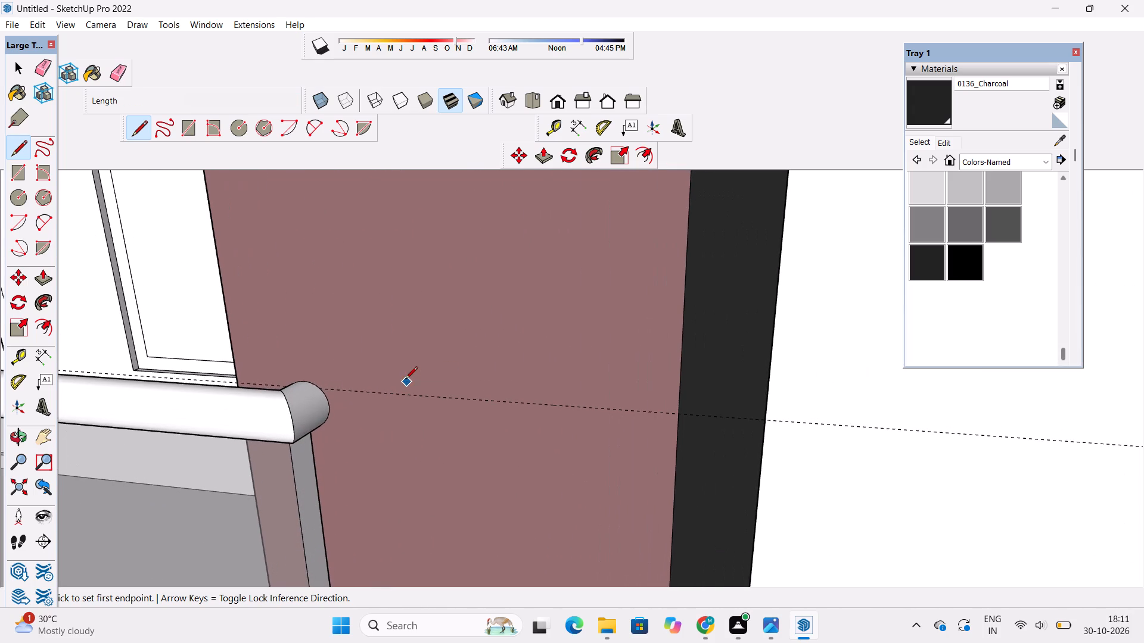
scroll(337, 388, up, 4)
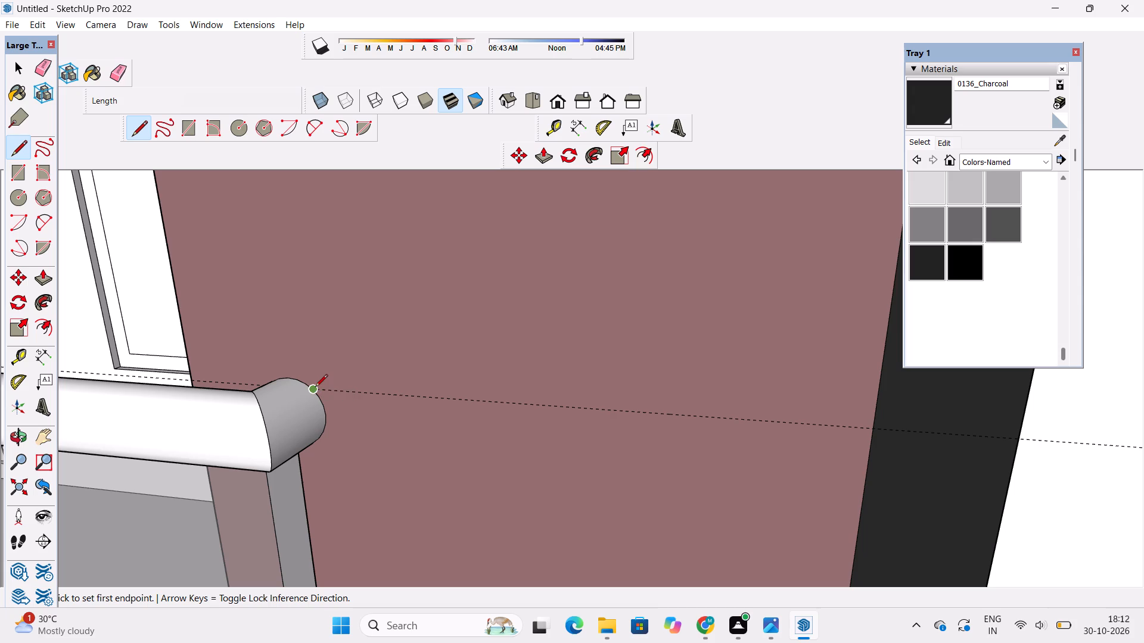
click(315, 388)
scroll(315, 388, down, 8)
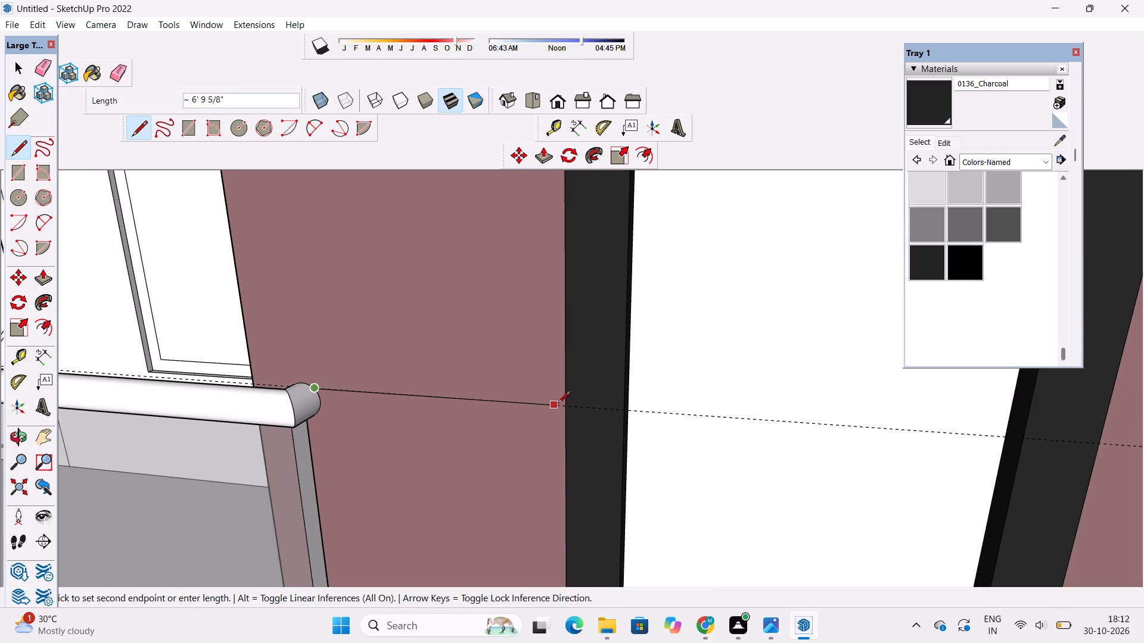
click(562, 405)
Draw 5' lines along the railing-height guide across both rosy brown strips between the three tall window frames.
scroll(340, 389, down, 11)
scroll(469, 399, up, 5)
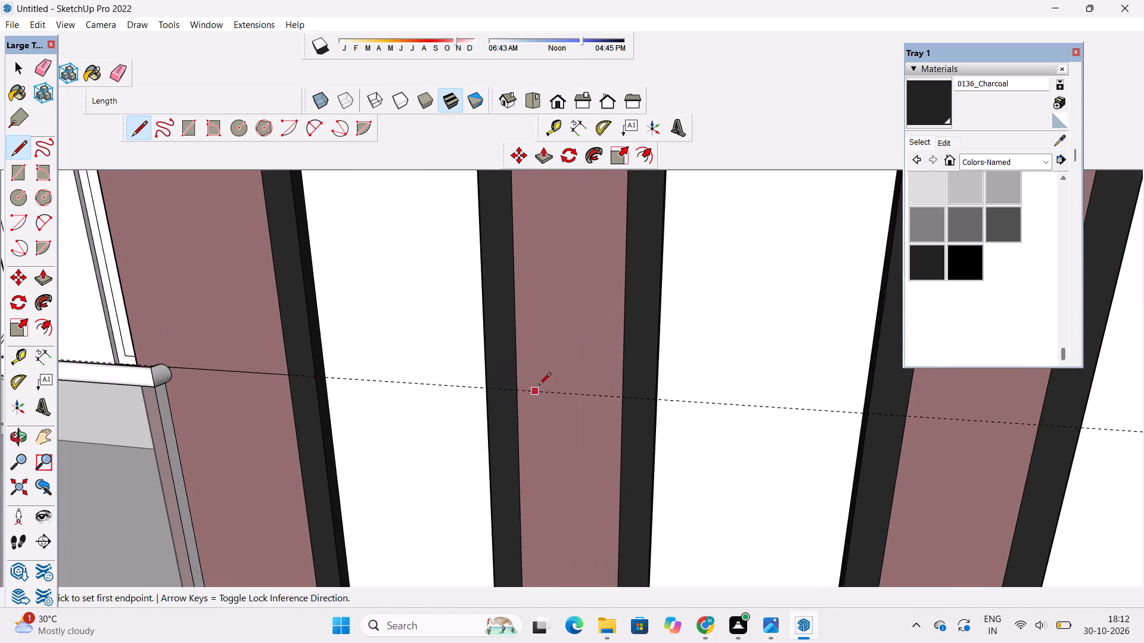
scroll(539, 386, up, 4)
click(508, 392)
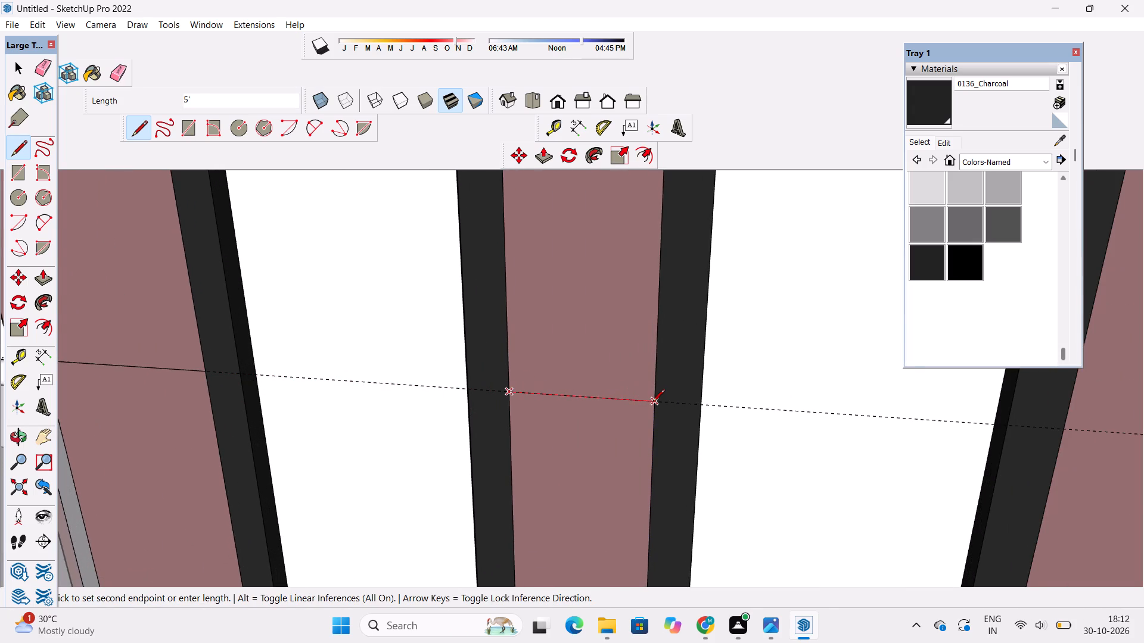
click(652, 402)
scroll(375, 379, down, 12)
scroll(575, 392, up, 10)
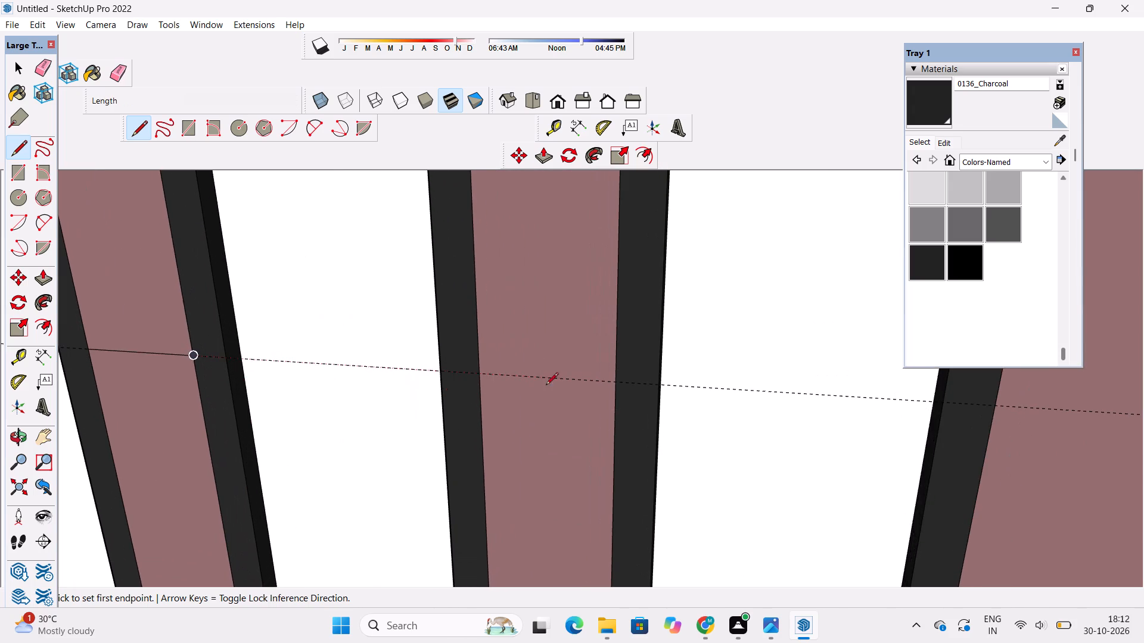
click(481, 373)
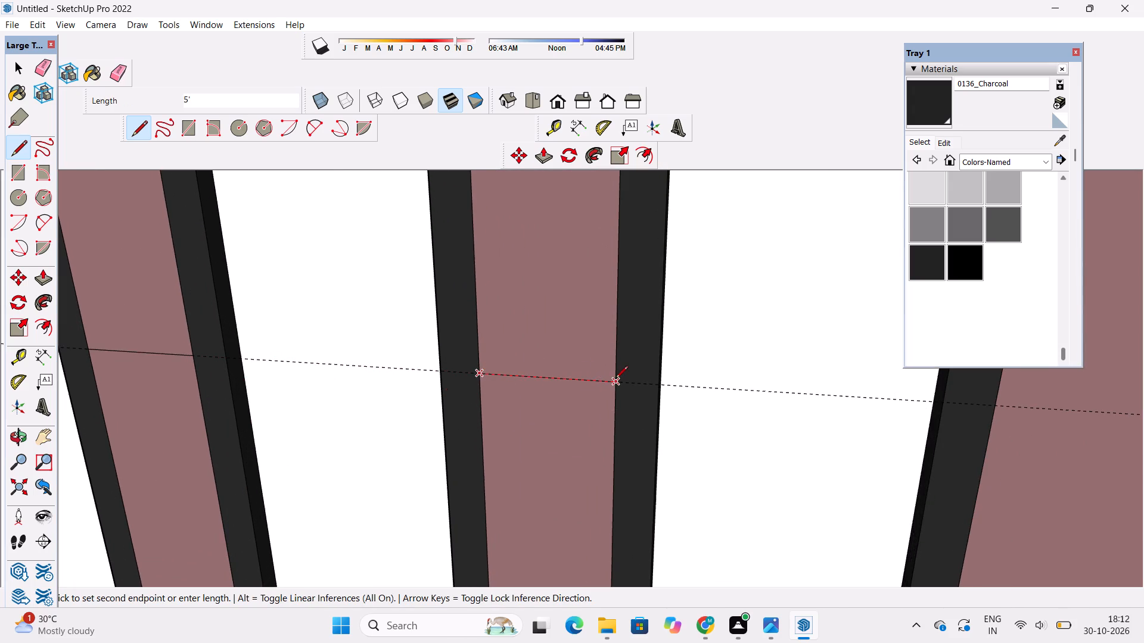
click(615, 379)
Draw a line about 8' 1" long on the railing-height guide, from the last window frame to the rosy brown wall's outer edge.
scroll(283, 350, down, 9)
scroll(633, 358, up, 5)
scroll(544, 388, up, 5)
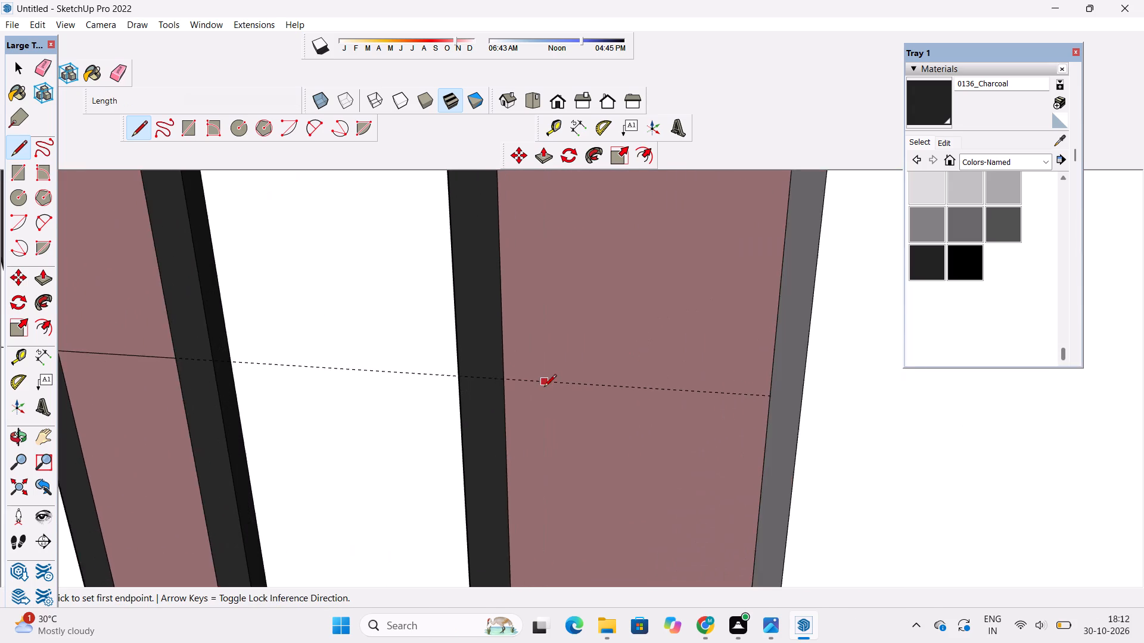
scroll(544, 388, up, 4)
click(477, 374)
scroll(477, 374, down, 1)
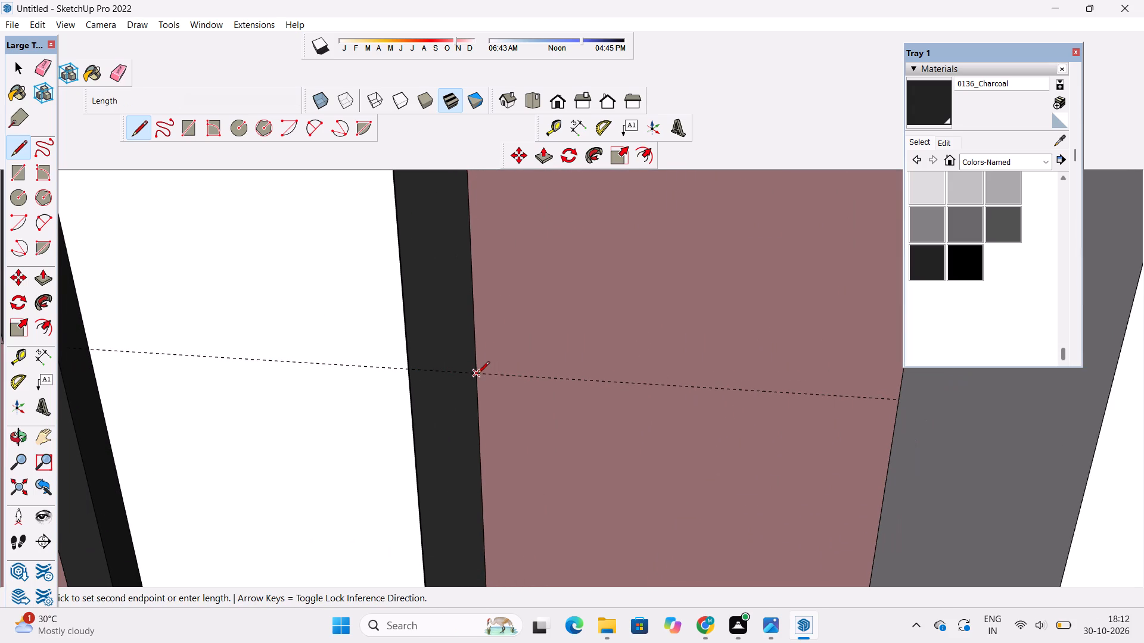
scroll(477, 374, down, 1)
click(859, 399)
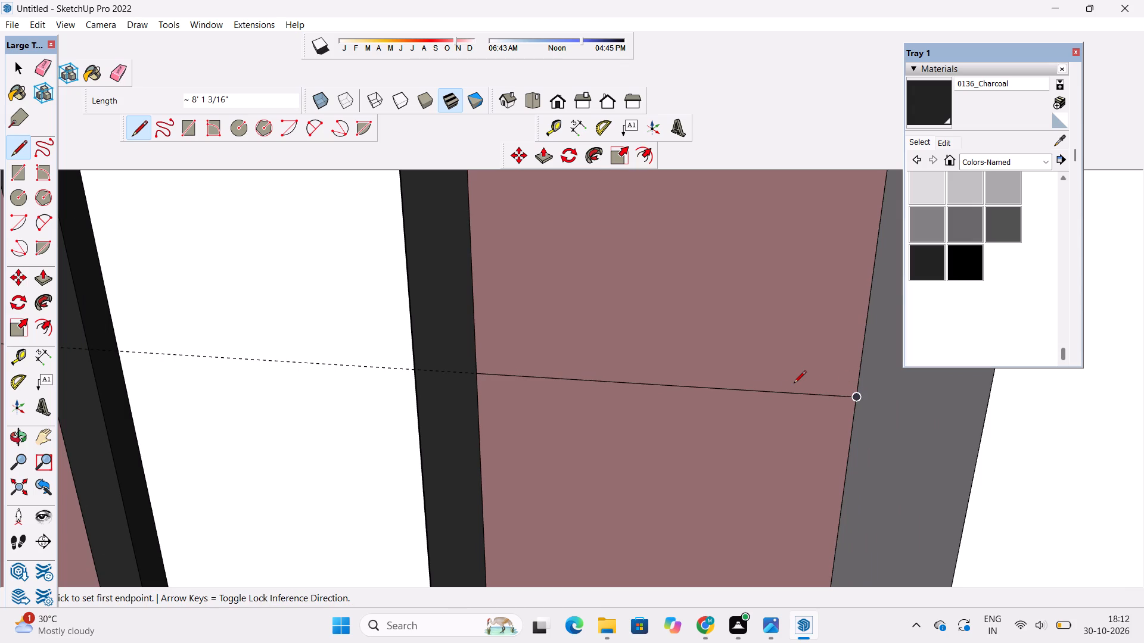
Draw a line along the guide under the slatted balcony's top beam, from the rosy brown wall's outer edge to the last window frame.
scroll(794, 384, down, 20)
scroll(794, 384, down, 2)
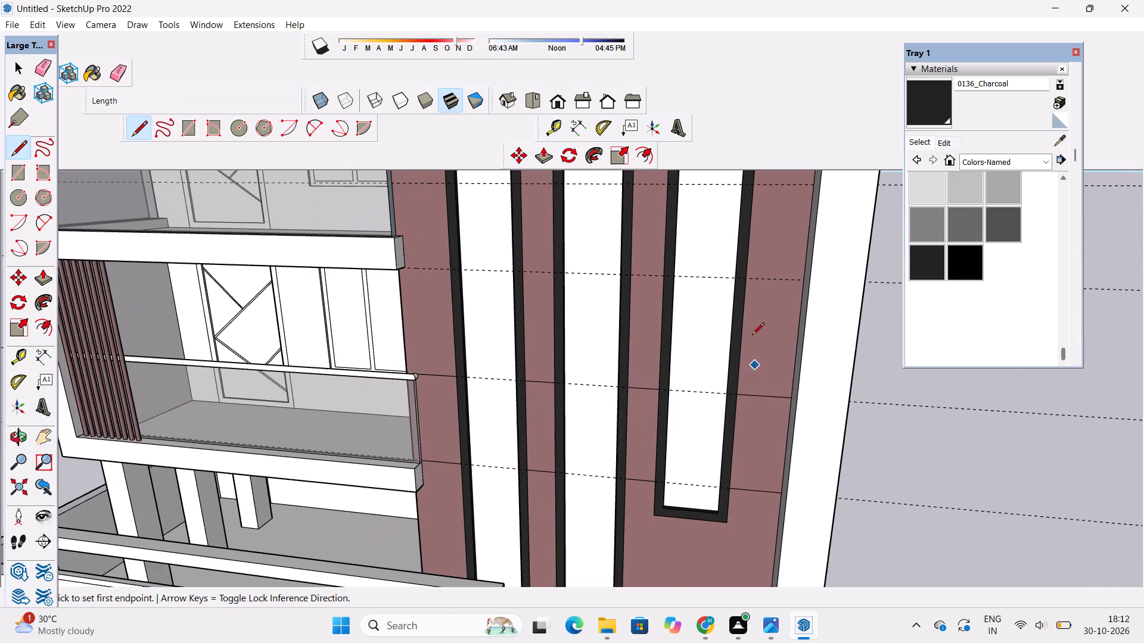
scroll(781, 261, up, 5)
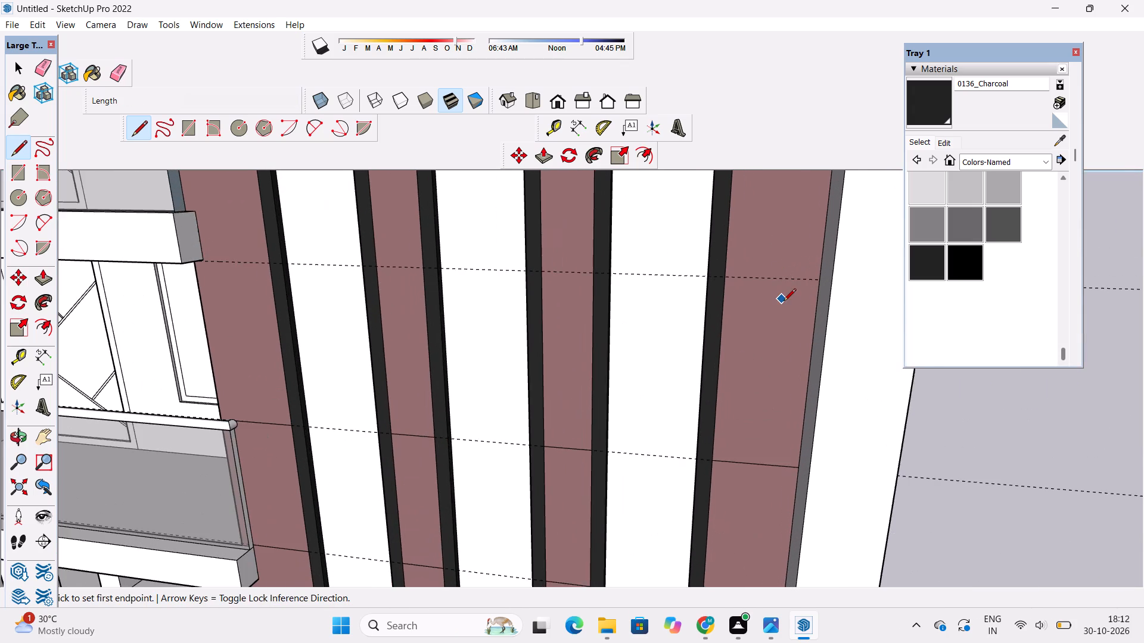
scroll(784, 302, up, 2)
scroll(825, 276, up, 9)
click(830, 276)
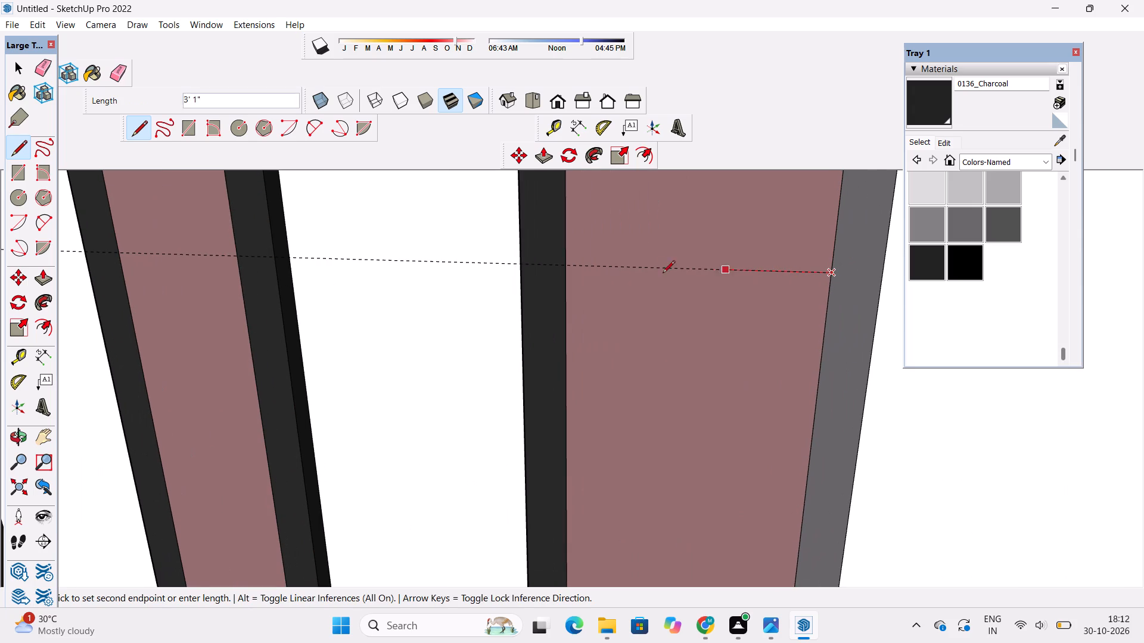
click(563, 268)
Draw 5' lines along the same guide across both rosy brown strips between the three tall window frames.
scroll(871, 419, down, 9)
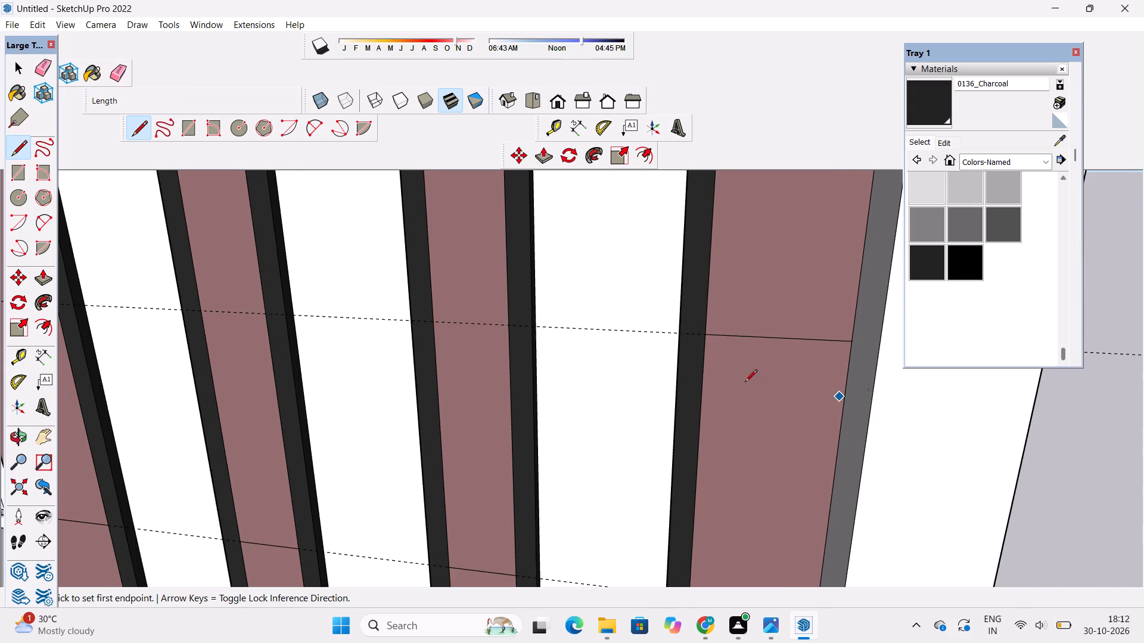
scroll(419, 317, up, 10)
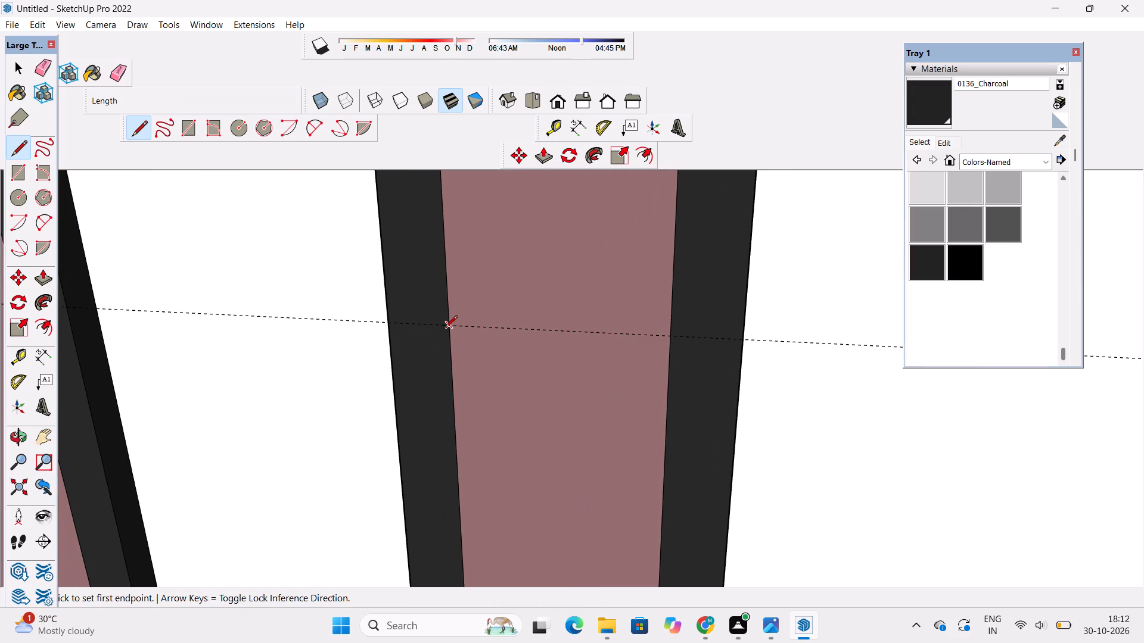
click(447, 329)
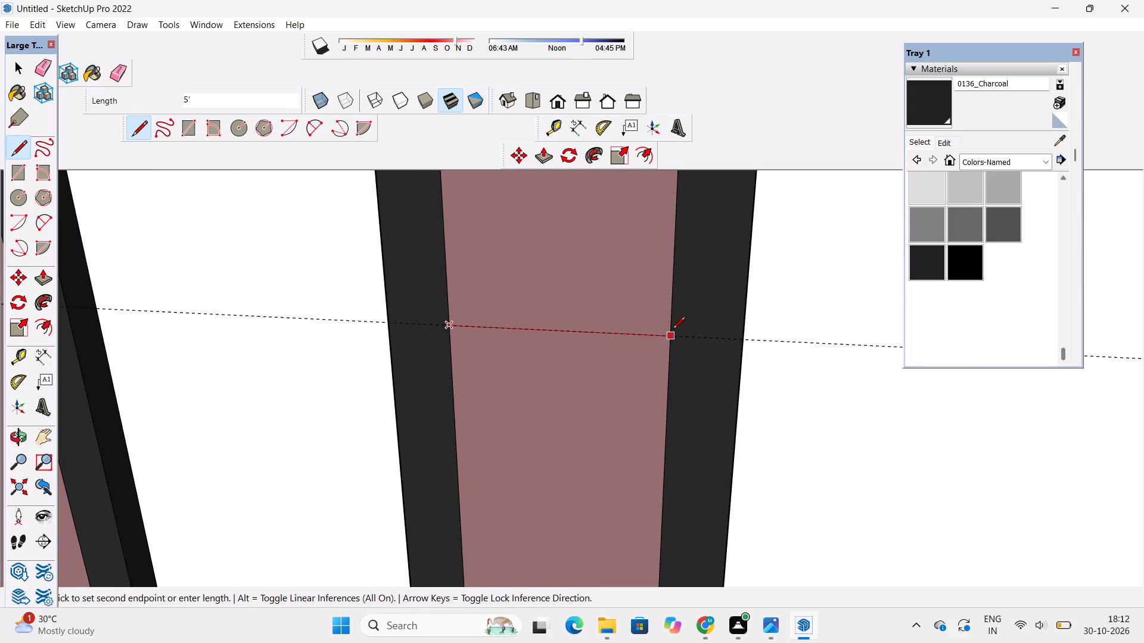
click(672, 334)
scroll(792, 405, down, 9)
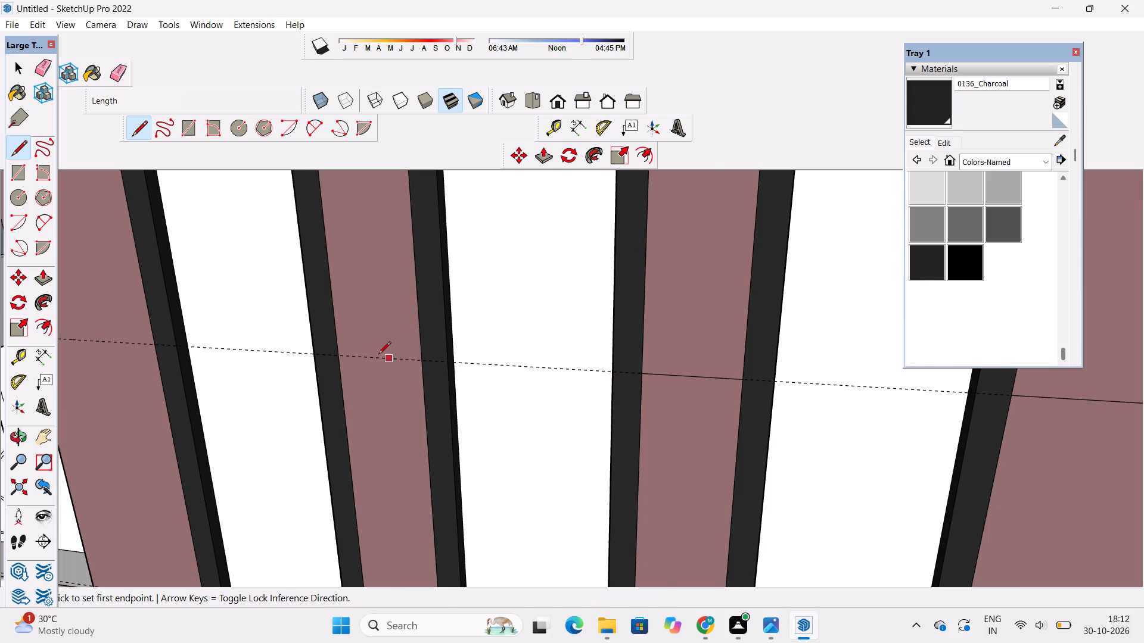
scroll(378, 354, up, 8)
click(296, 359)
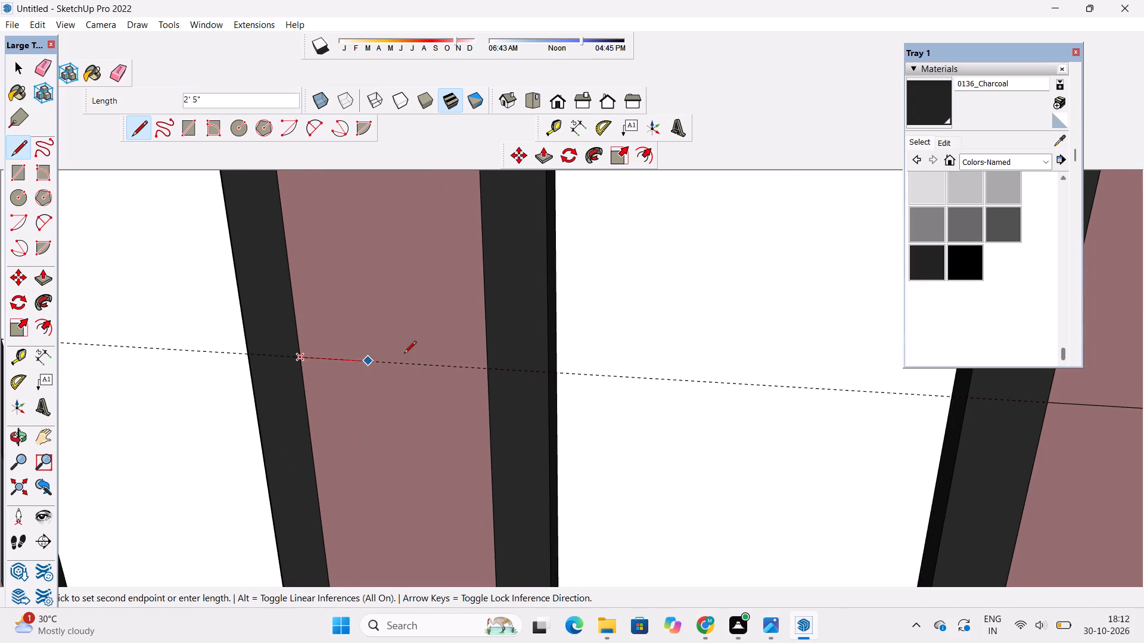
click(487, 366)
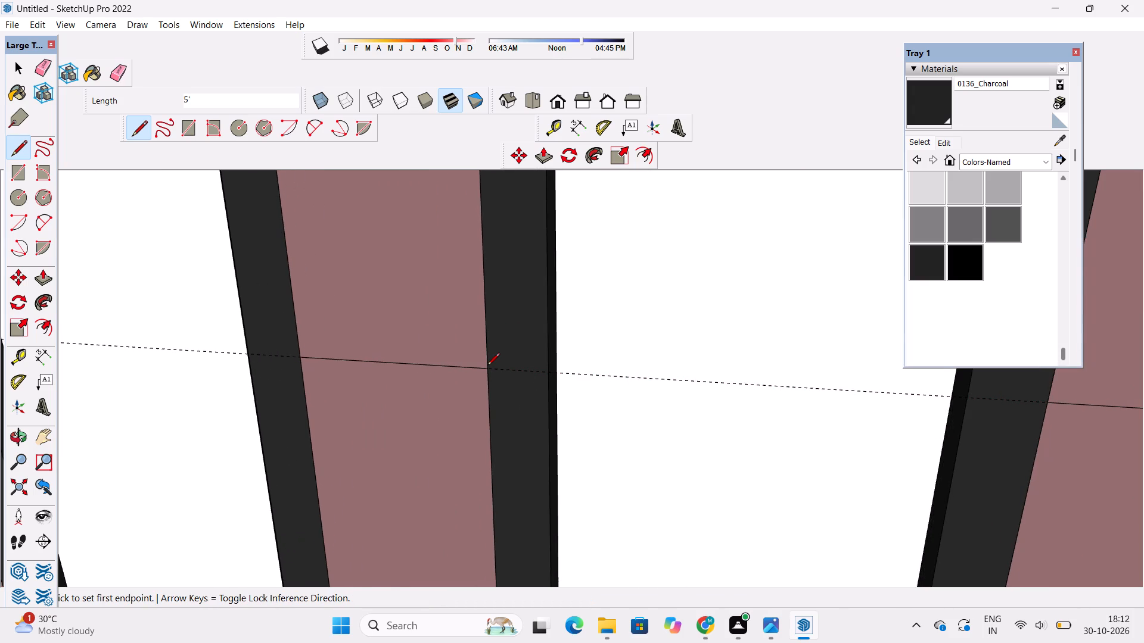
Draw a 9' line on that guide, from the corner under the balcony's top beam to the nearest window frame.
scroll(604, 394, down, 14)
scroll(423, 371, up, 5)
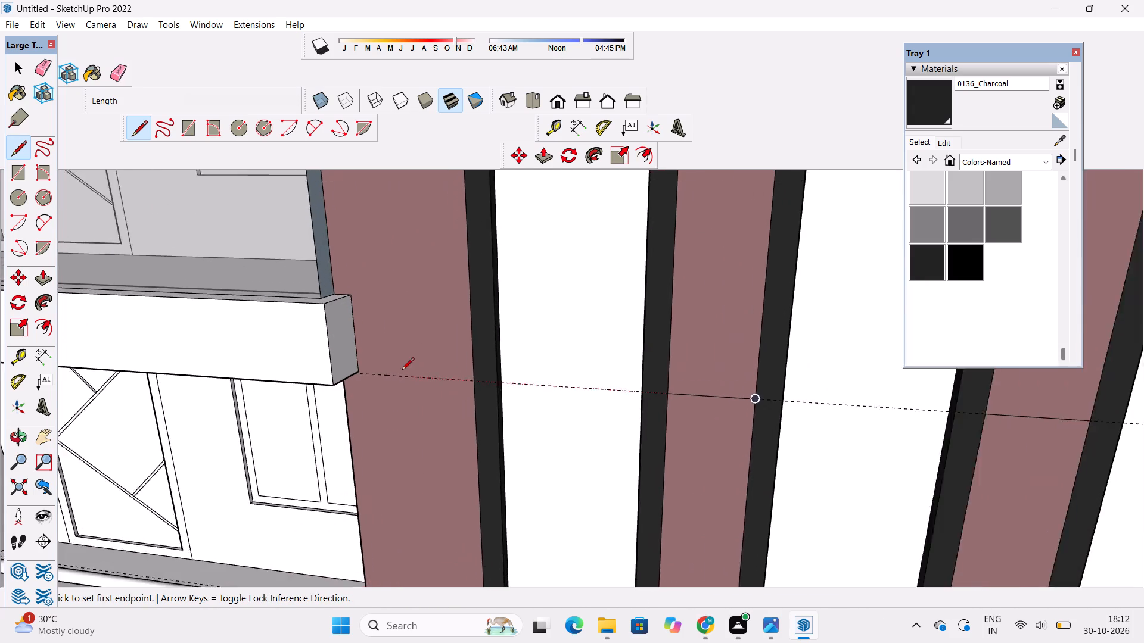
scroll(402, 371, up, 14)
scroll(273, 442, up, 7)
scroll(242, 357, up, 6)
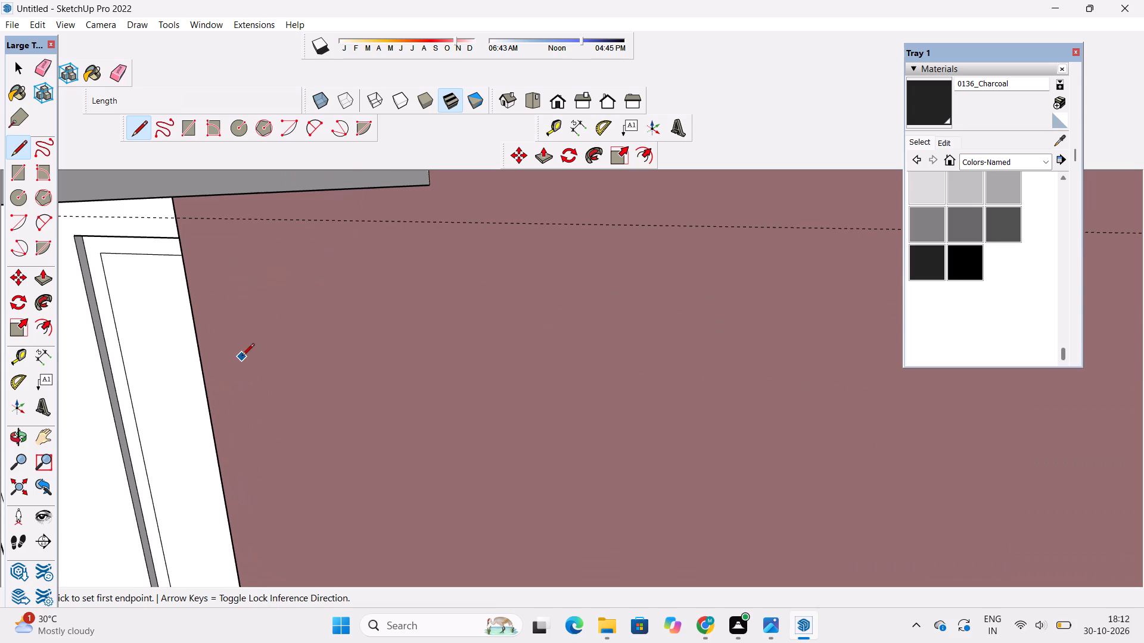
click(176, 219)
scroll(228, 272, down, 20)
scroll(228, 272, down, 1)
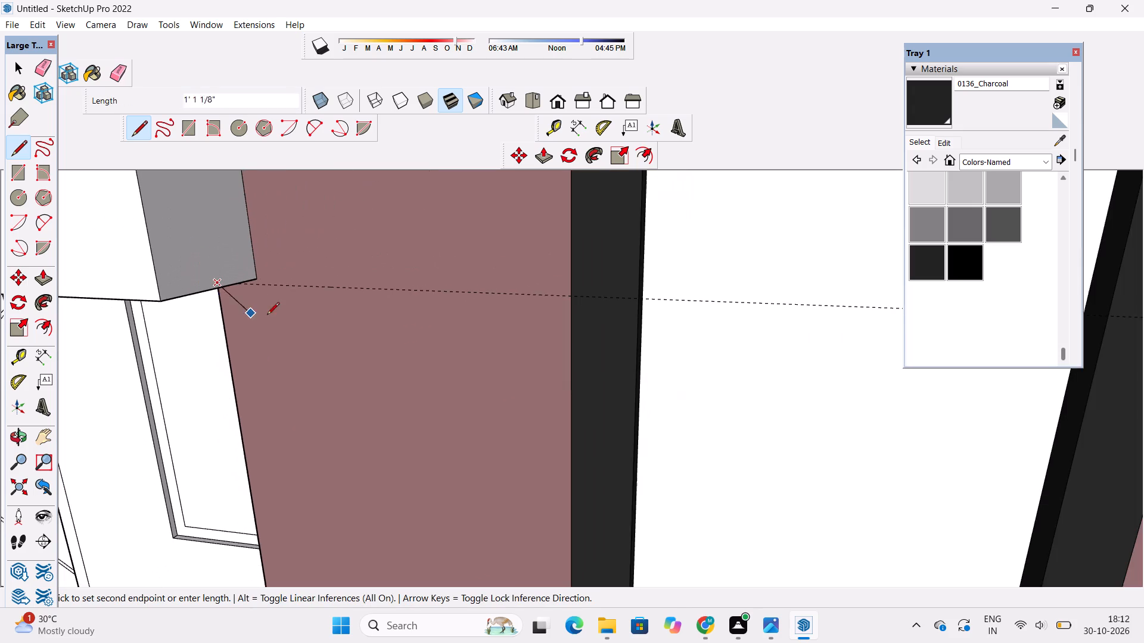
scroll(510, 293, up, 3)
click(594, 296)
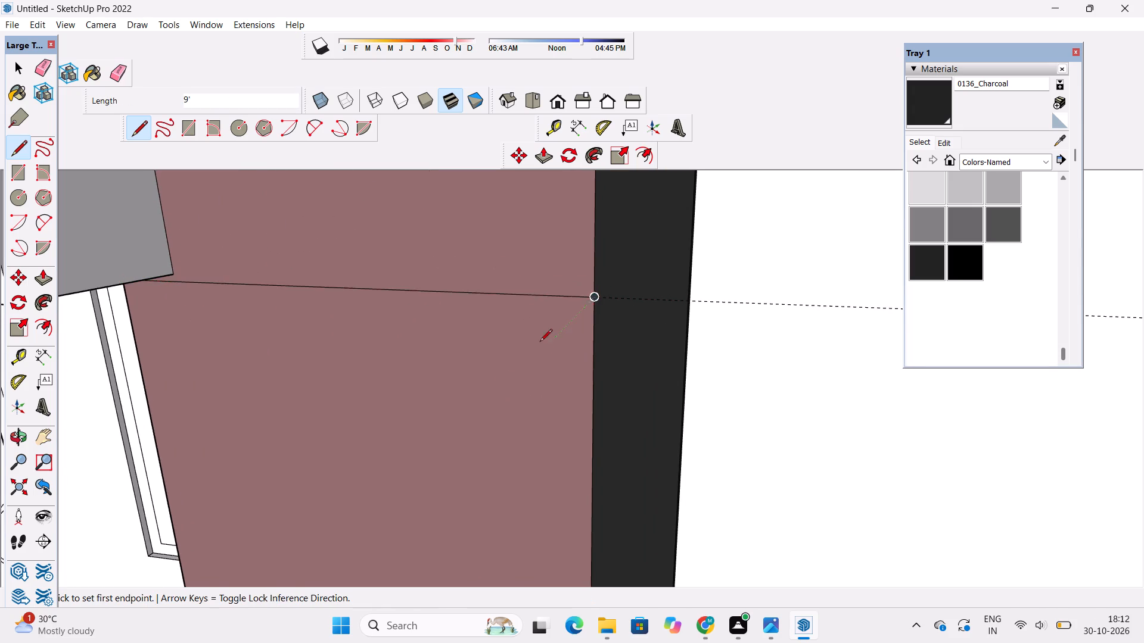
Draw a 9' line along the next guide up, from the glass-railed balcony's edge to the shortest window's frame.
scroll(495, 405, down, 17)
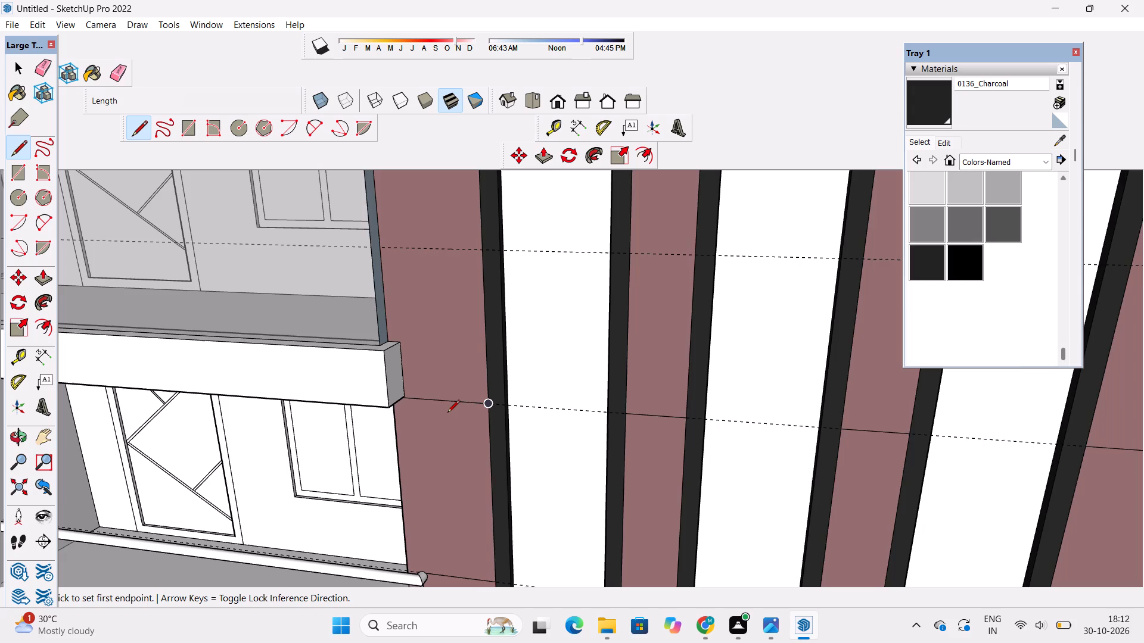
scroll(435, 416, down, 10)
scroll(455, 342, up, 15)
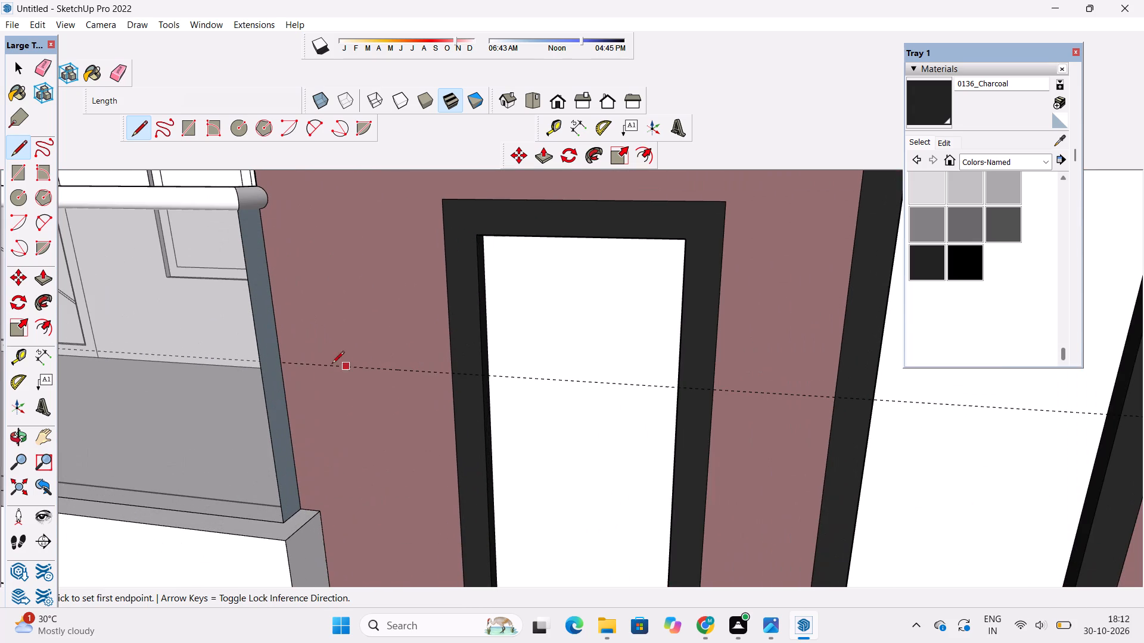
click(282, 363)
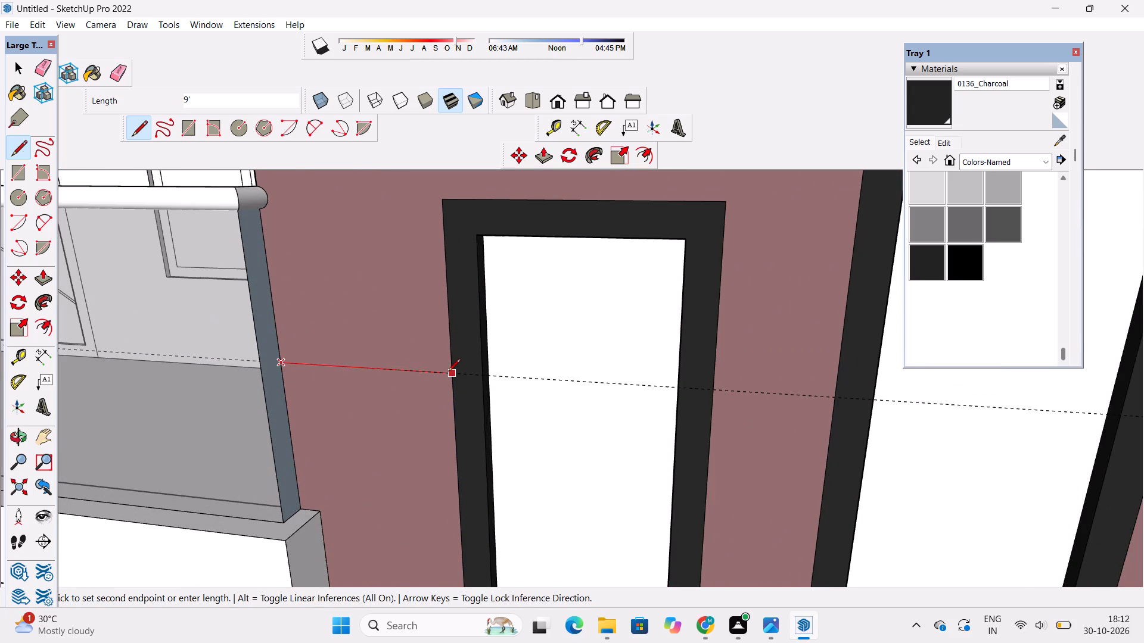
click(448, 372)
Draw 5' lines along this guide across both rosy brown strips between the three window frames.
scroll(309, 374, down, 8)
scroll(522, 375, up, 5)
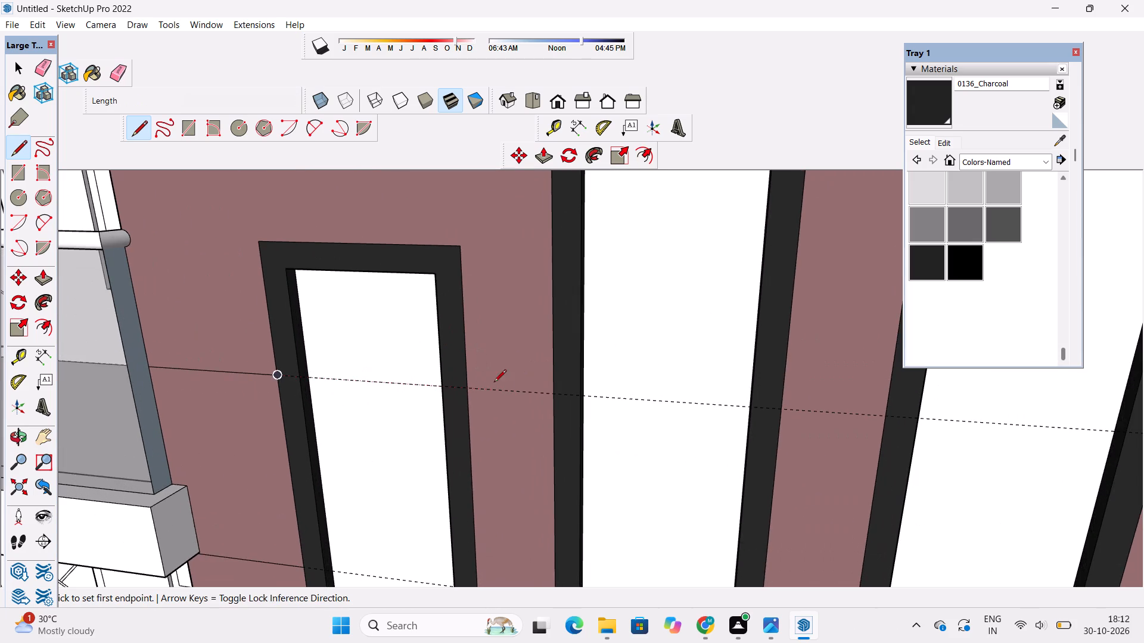
click(468, 389)
click(555, 391)
scroll(334, 344, down, 10)
scroll(518, 372, up, 16)
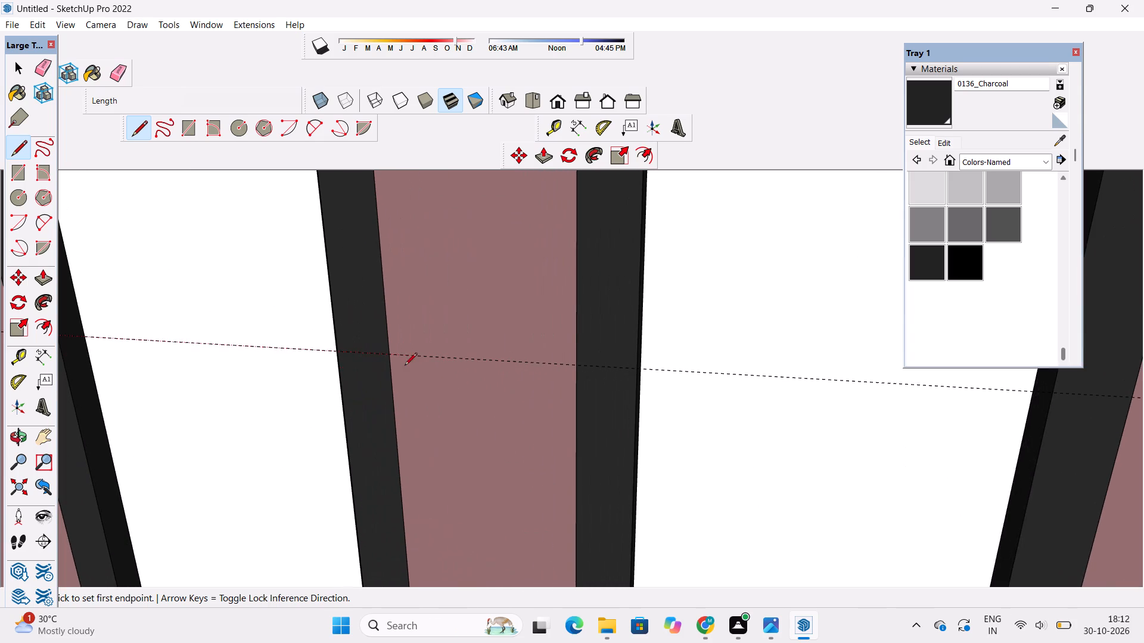
click(390, 356)
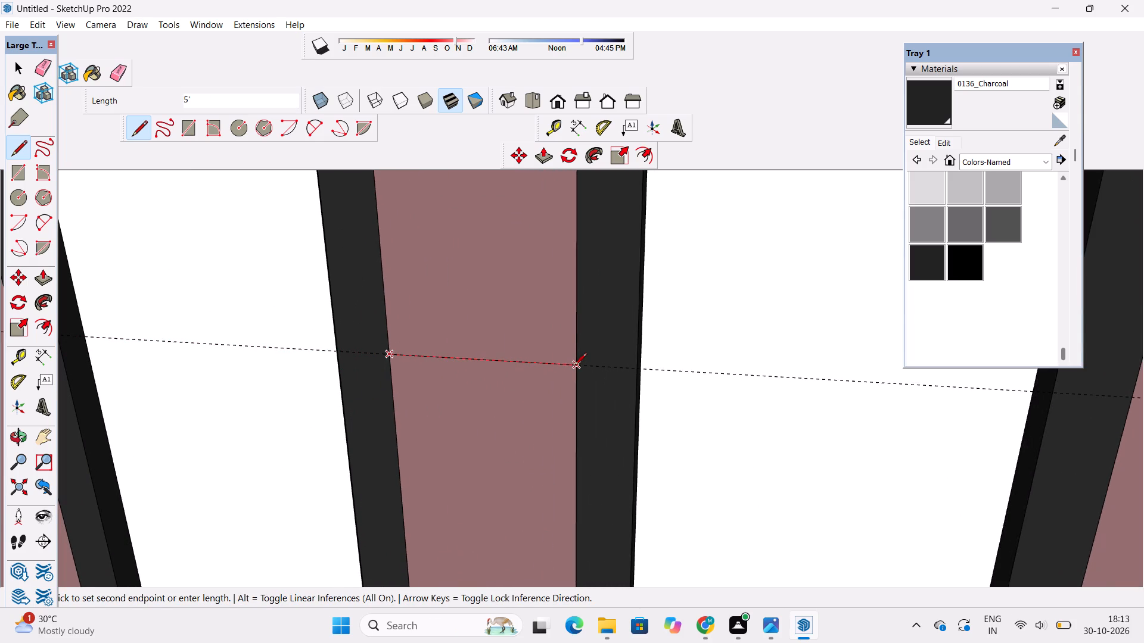
click(575, 366)
Draw a line on the same guide across the outer rosy brown strip, from the wall's outer edge to the last window frame.
scroll(187, 352, down, 7)
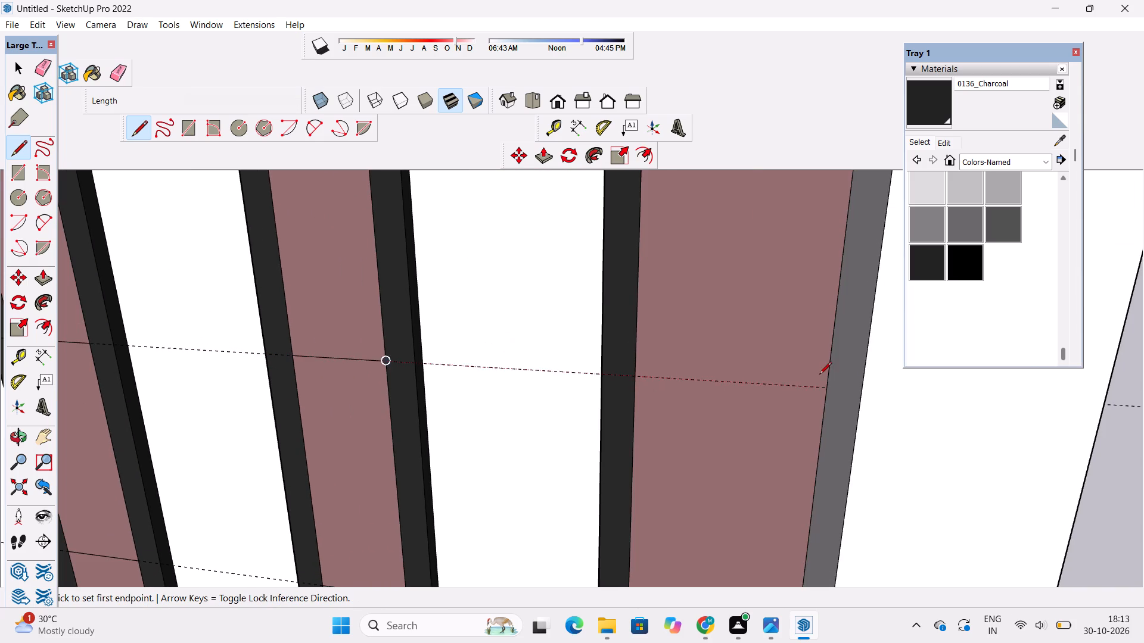
scroll(819, 375, up, 5)
click(830, 398)
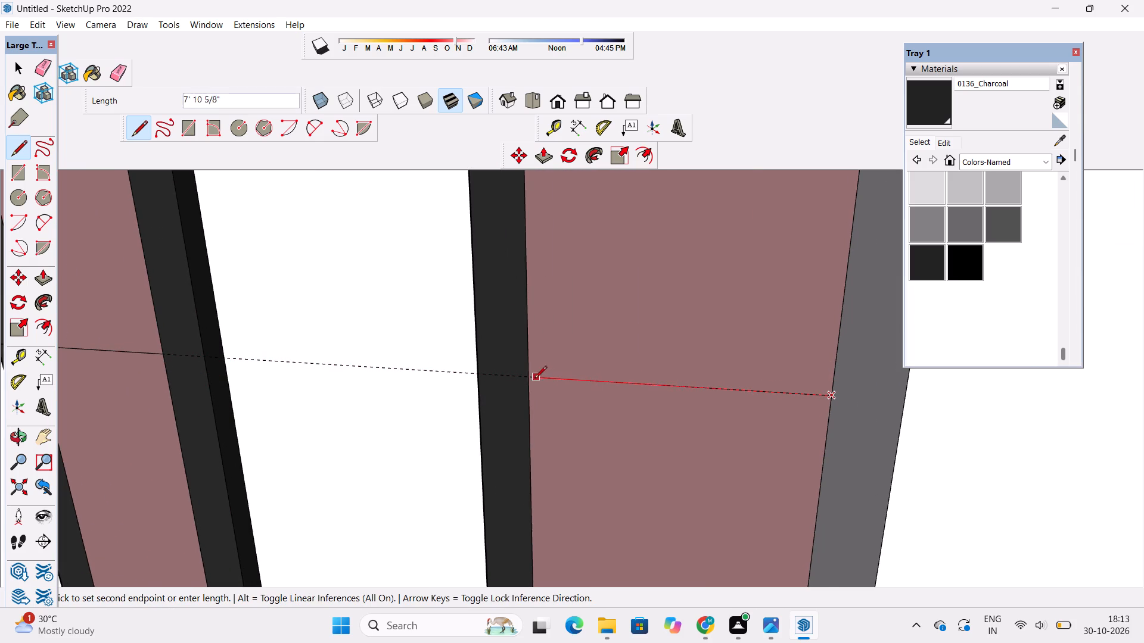
click(530, 379)
Draw a line about 8' 1" long on the highest guide, from the wall's outer edge to the tallest window's frame.
scroll(670, 452, down, 17)
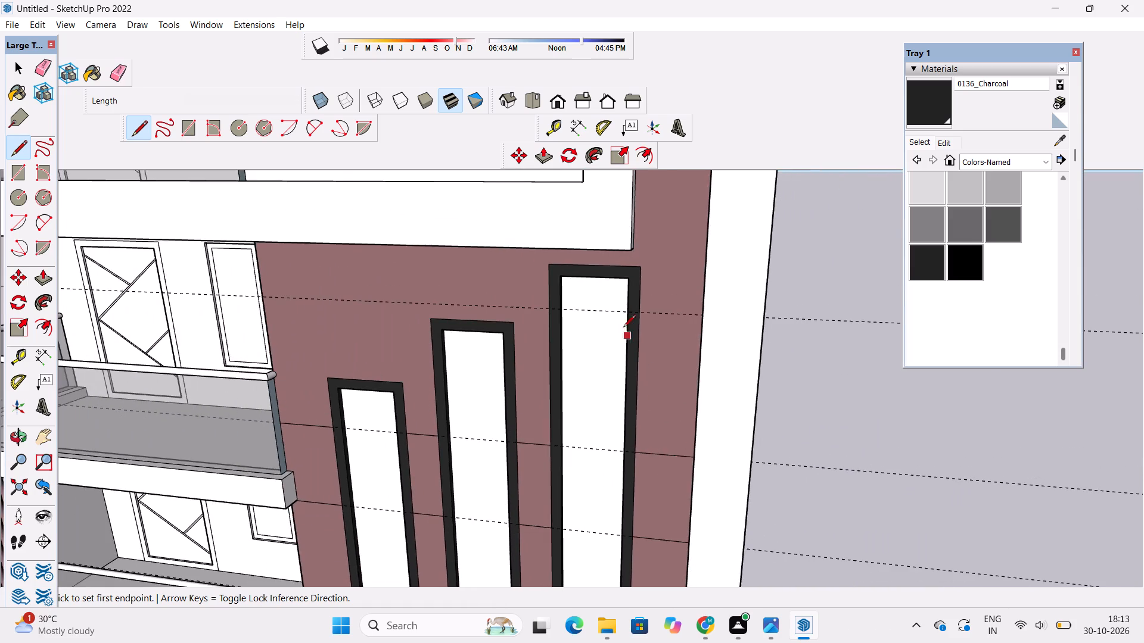
scroll(621, 325, up, 14)
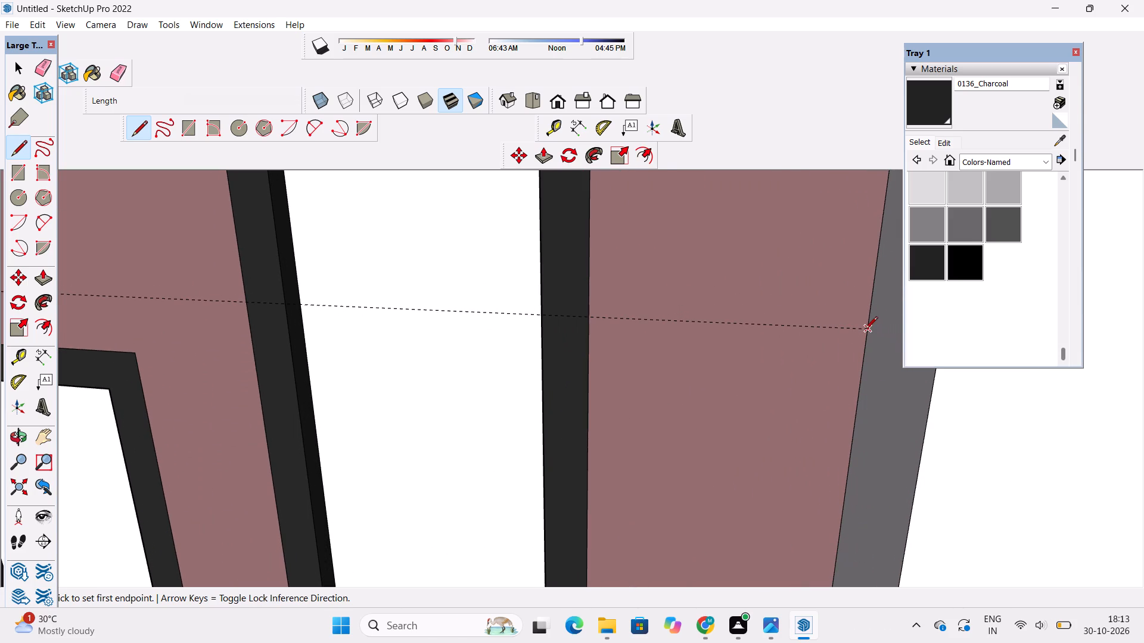
click(868, 330)
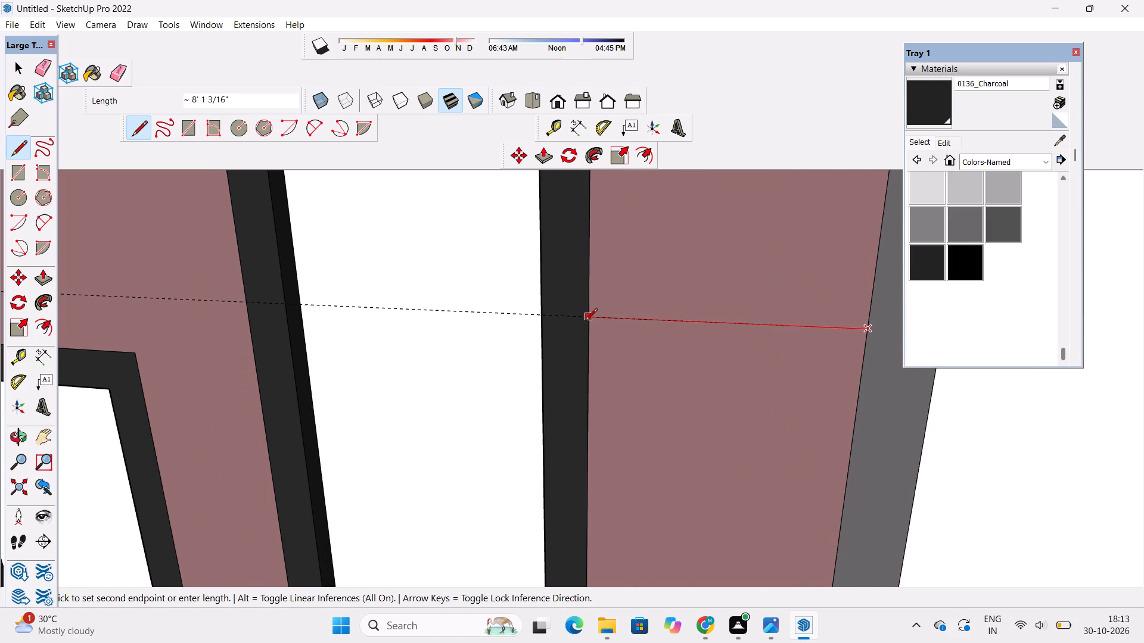
click(589, 319)
Draw a line along the highest guide from the tallest window's frame across to the rosy brown wall's inner edge by the balcony.
scroll(807, 413, down, 10)
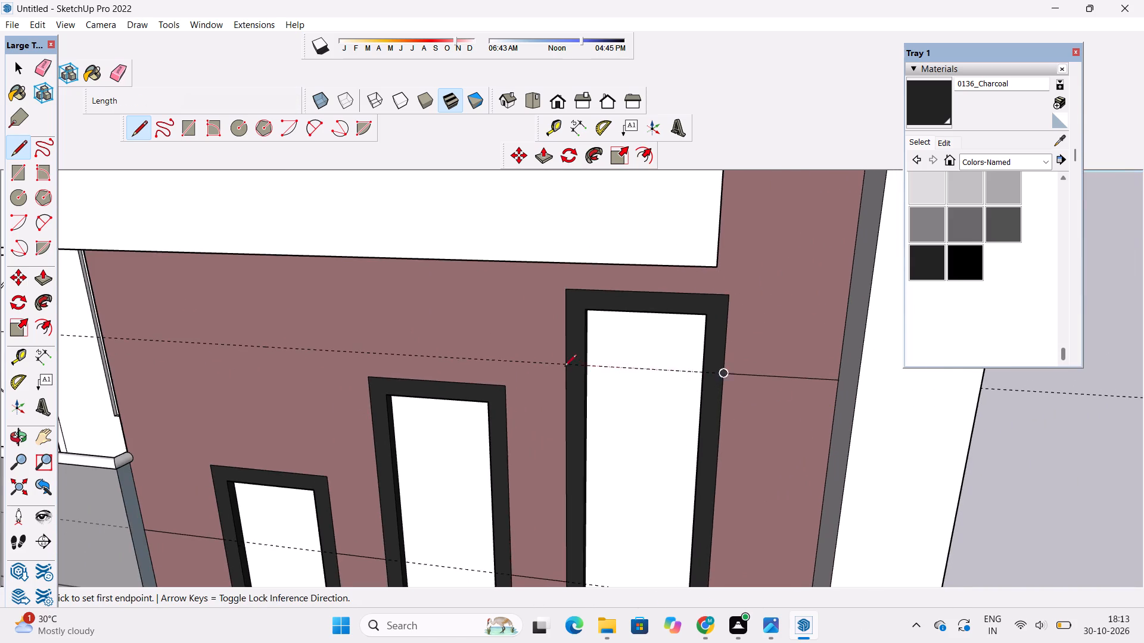
scroll(556, 363, up, 4)
click(572, 365)
scroll(885, 427, down, 7)
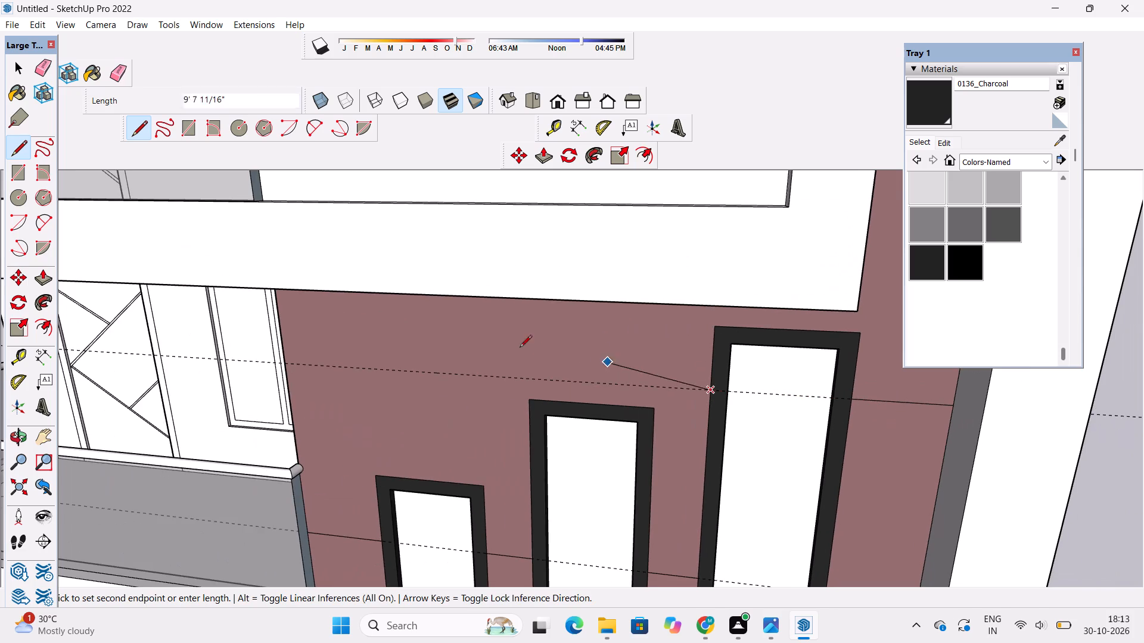
click(284, 363)
Erase all the dashed horizontal construction guides crossing the facade.
scroll(438, 364, down, 11)
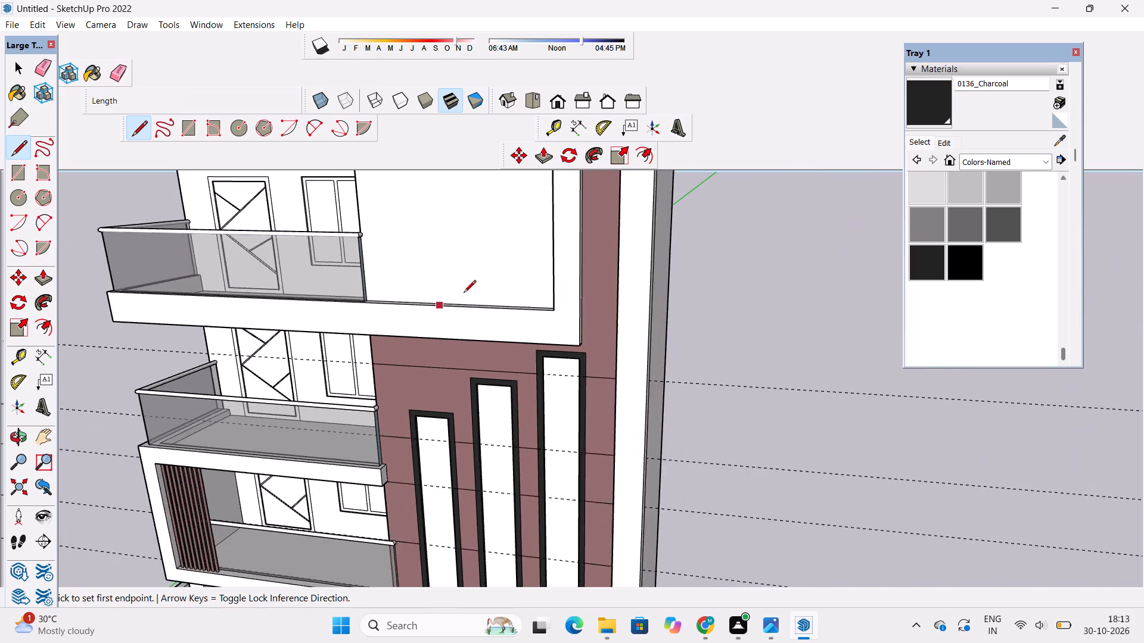
scroll(464, 294, down, 12)
scroll(501, 422, up, 8)
scroll(573, 327, up, 6)
scroll(493, 379, down, 2)
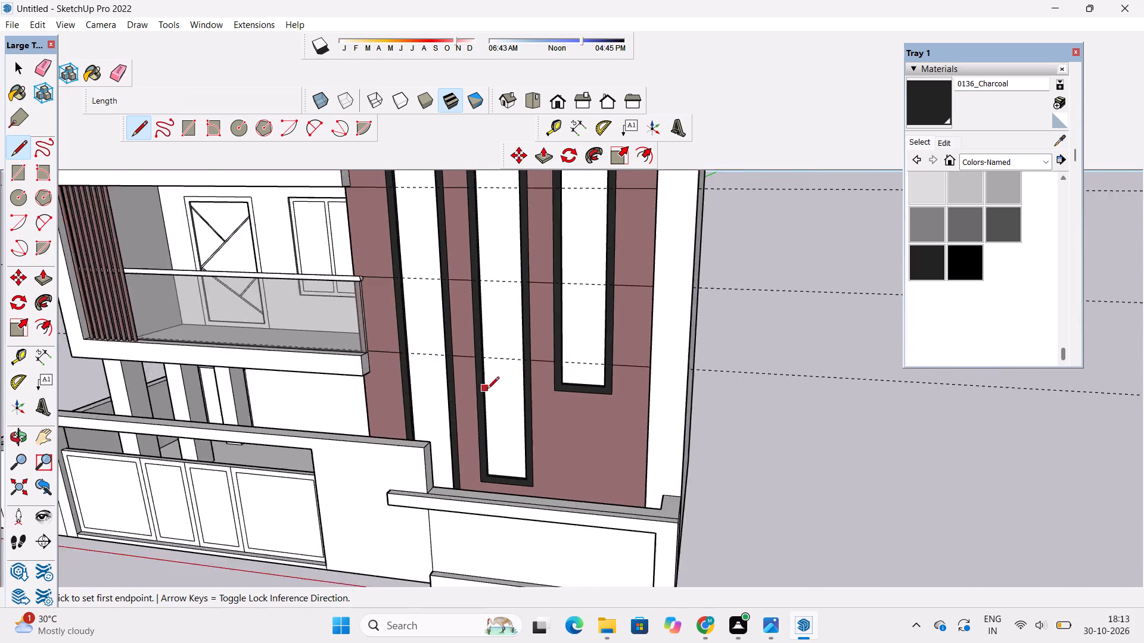
scroll(487, 390, down, 12)
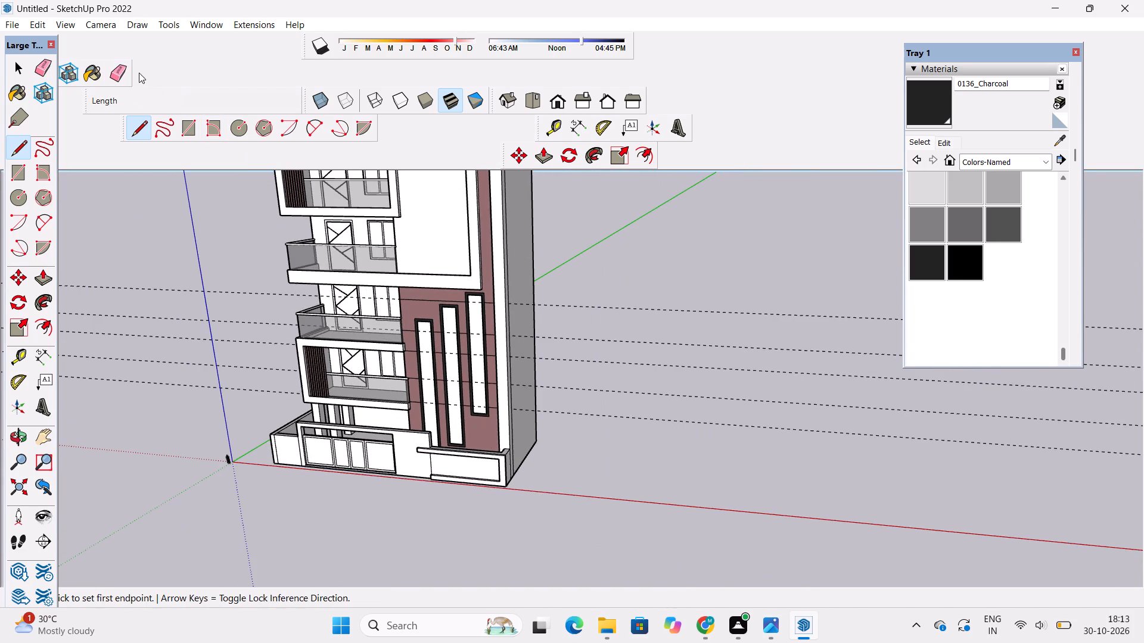
click(123, 70)
drag(697, 244, 670, 443)
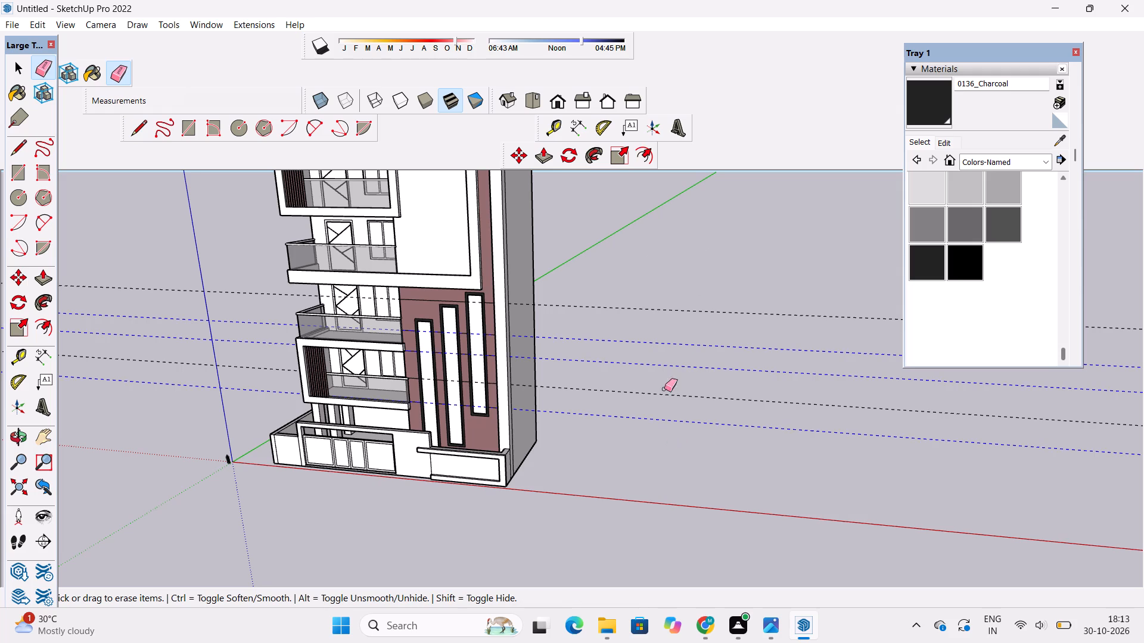
drag(694, 272, 702, 407)
key(space)
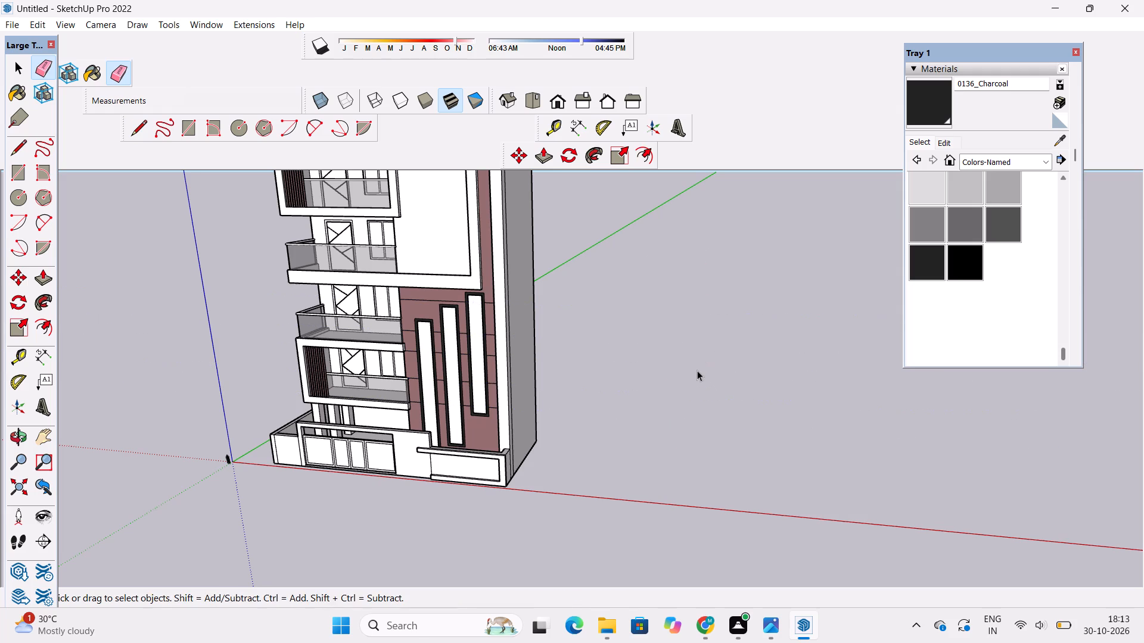
Examine the split rosy brown wall, the upper storeys and the large white frame up to the top of the building.
key(o)
shift+drag(496, 380, 508, 421)
drag(463, 447, 580, 424)
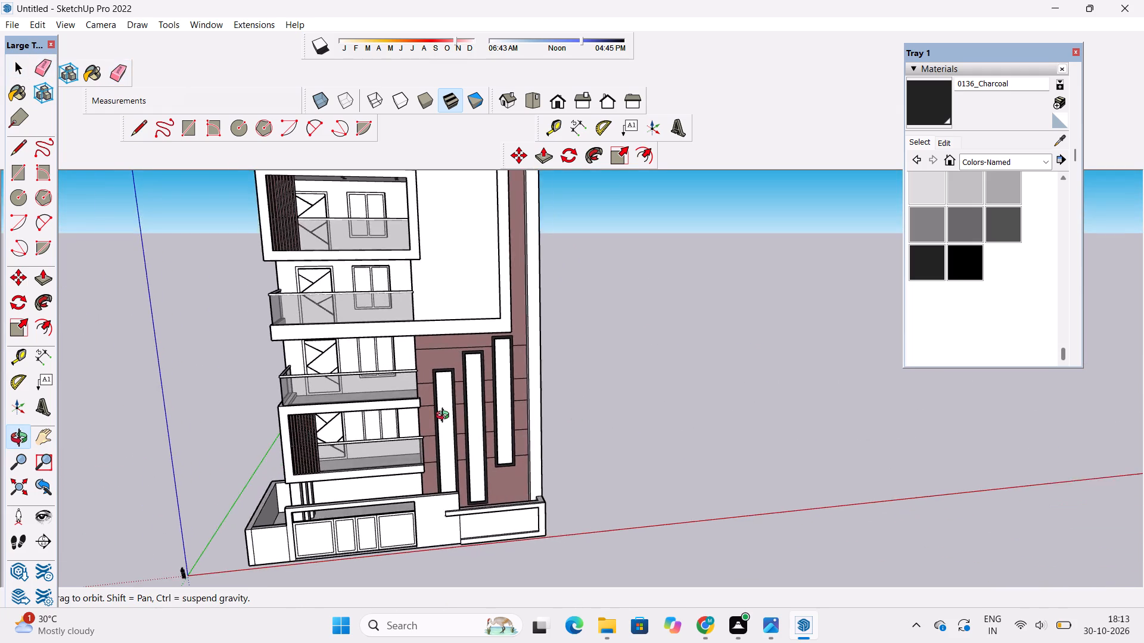
scroll(445, 417, up, 5)
shift+drag(438, 403, 483, 370)
drag(572, 418, 514, 430)
scroll(486, 417, down, 4)
shift+drag(498, 414, 508, 538)
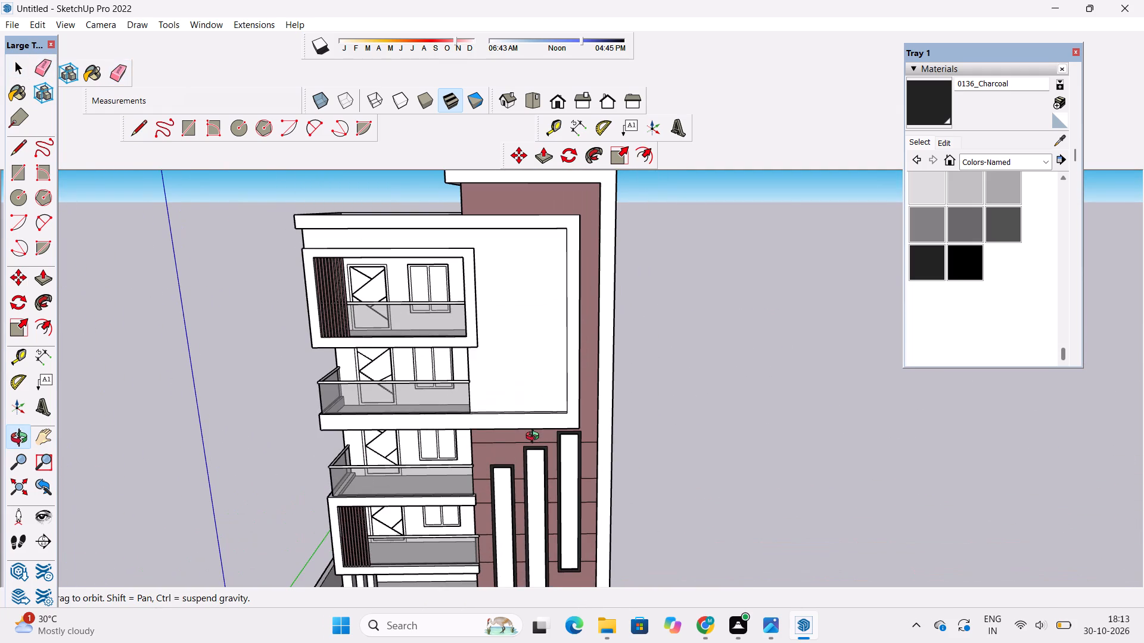
shift+drag(537, 433, 544, 495)
drag(546, 486, 546, 466)
scroll(588, 362, up, 9)
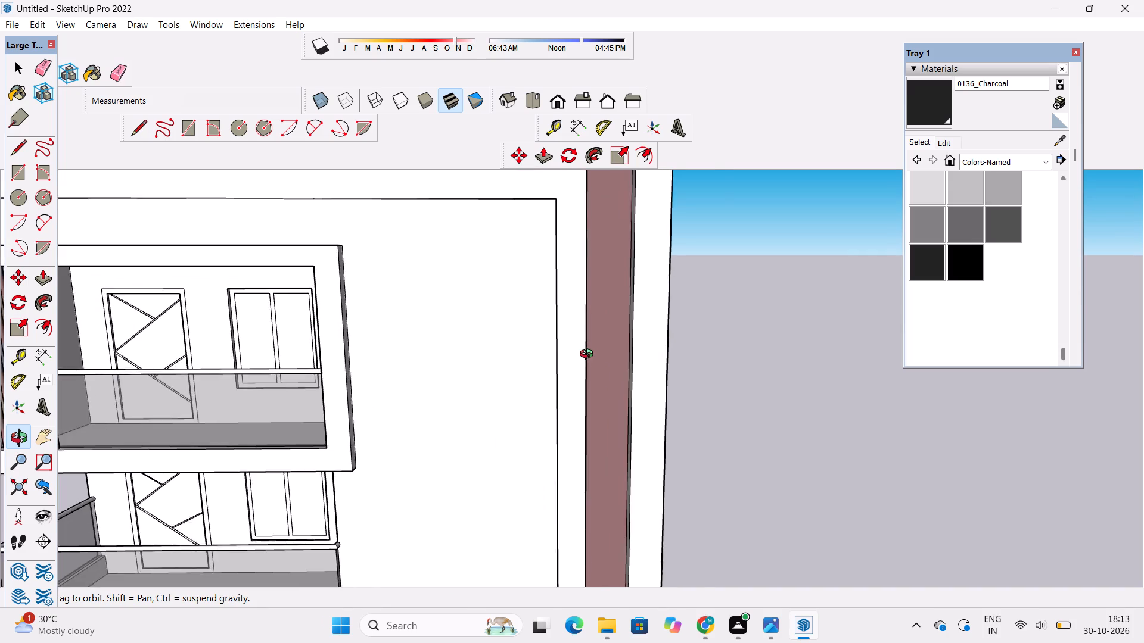
scroll(589, 355, up, 3)
scroll(605, 358, down, 4)
shift+drag(626, 351, 630, 402)
drag(630, 406, 593, 432)
scroll(582, 367, up, 8)
shift+drag(571, 351, 692, 478)
scroll(677, 411, up, 3)
scroll(676, 404, down, 5)
shift+drag(676, 409, 677, 446)
drag(677, 446, 729, 386)
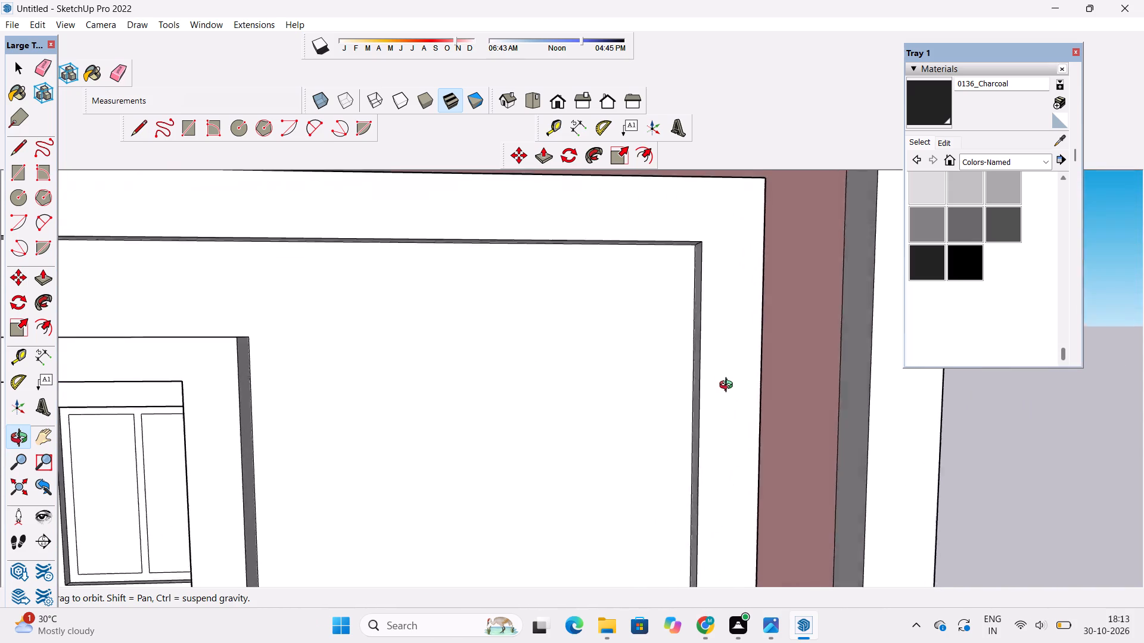
drag(729, 386, 737, 370)
scroll(738, 369, down, 6)
drag(739, 382, 595, 488)
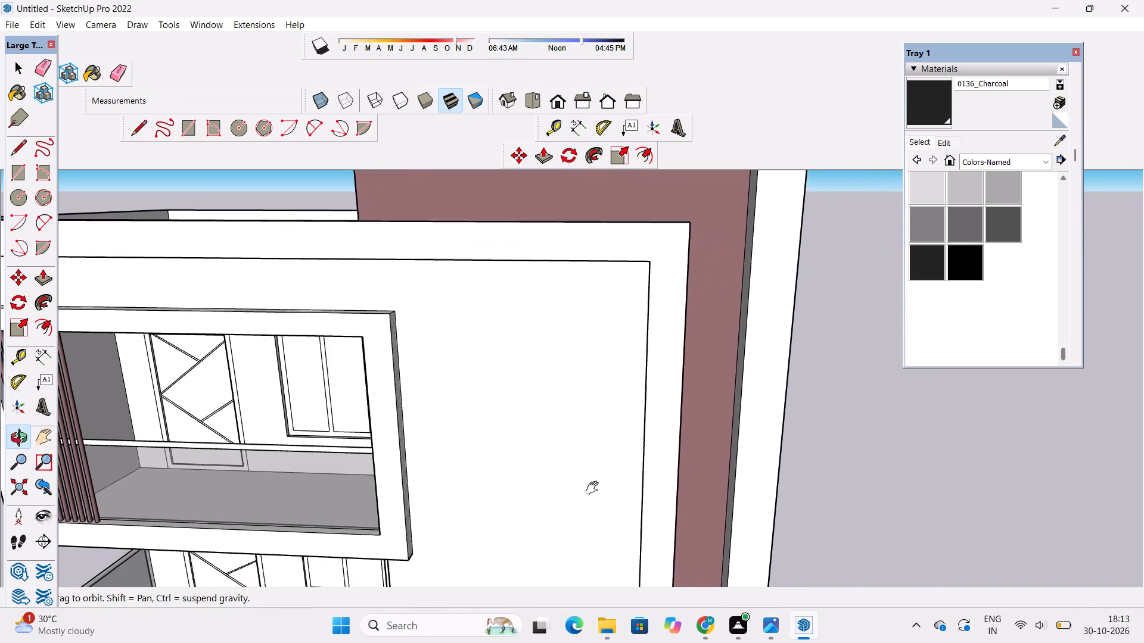
drag(595, 488, 592, 500)
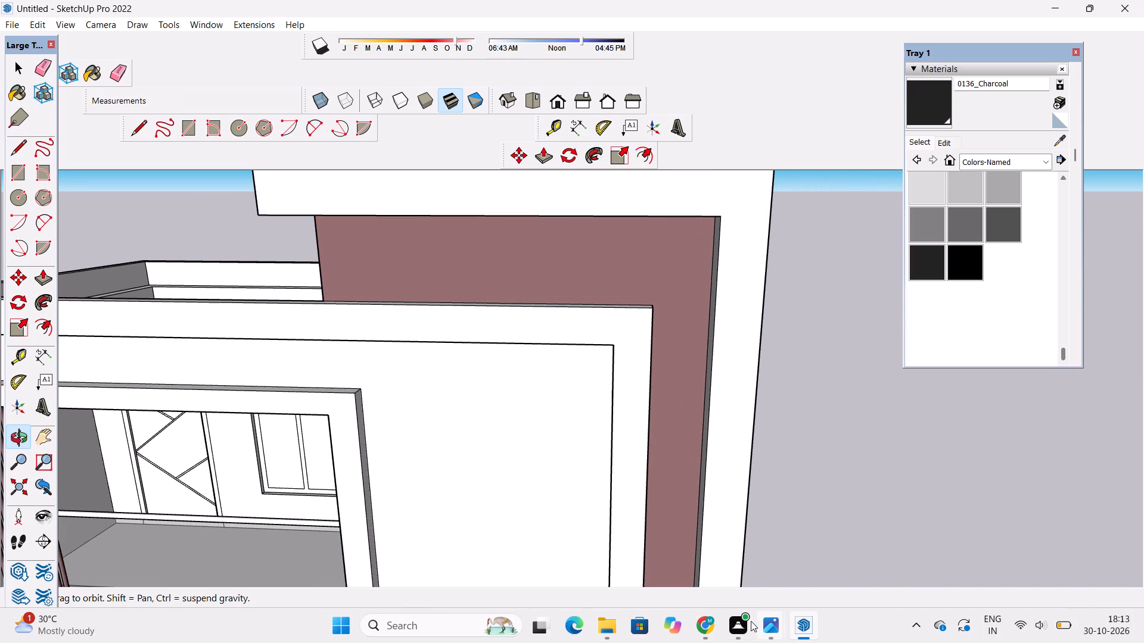
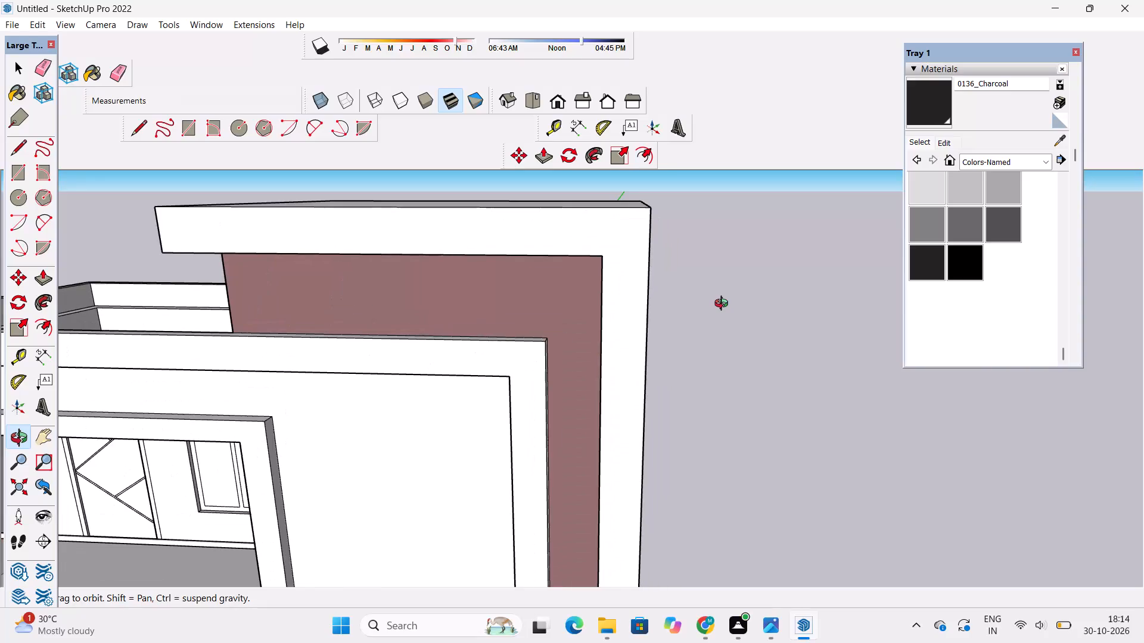
Place a horizontal guide on the maroon wall about 19' 5" below its top edge with the Tape Measure.
scroll(721, 314, down, 5)
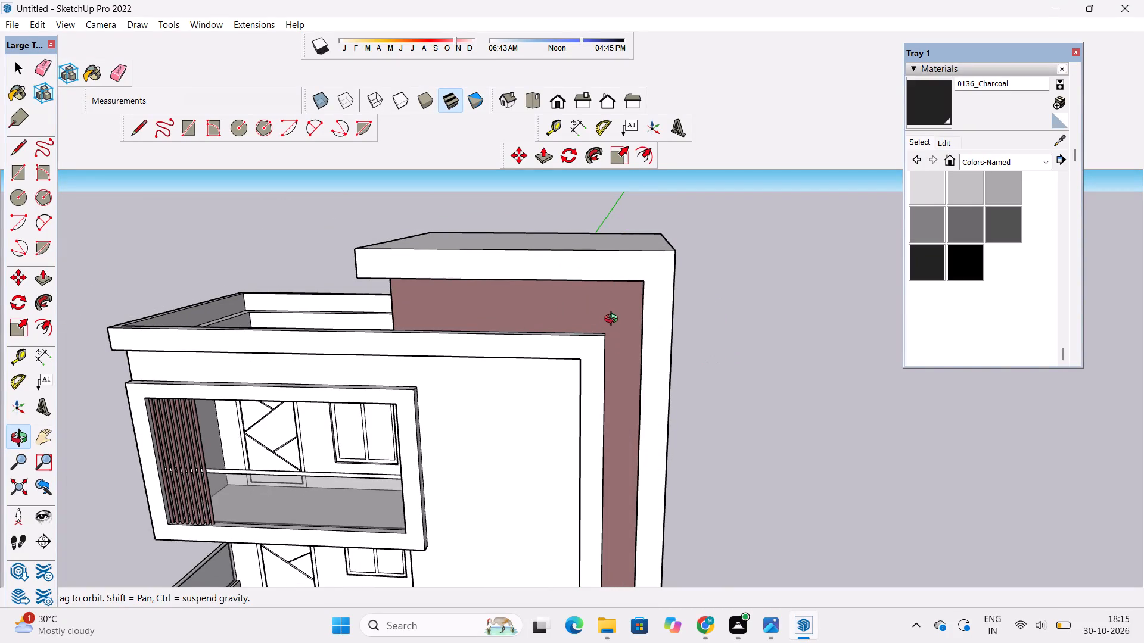
shift+drag(571, 362, 576, 357)
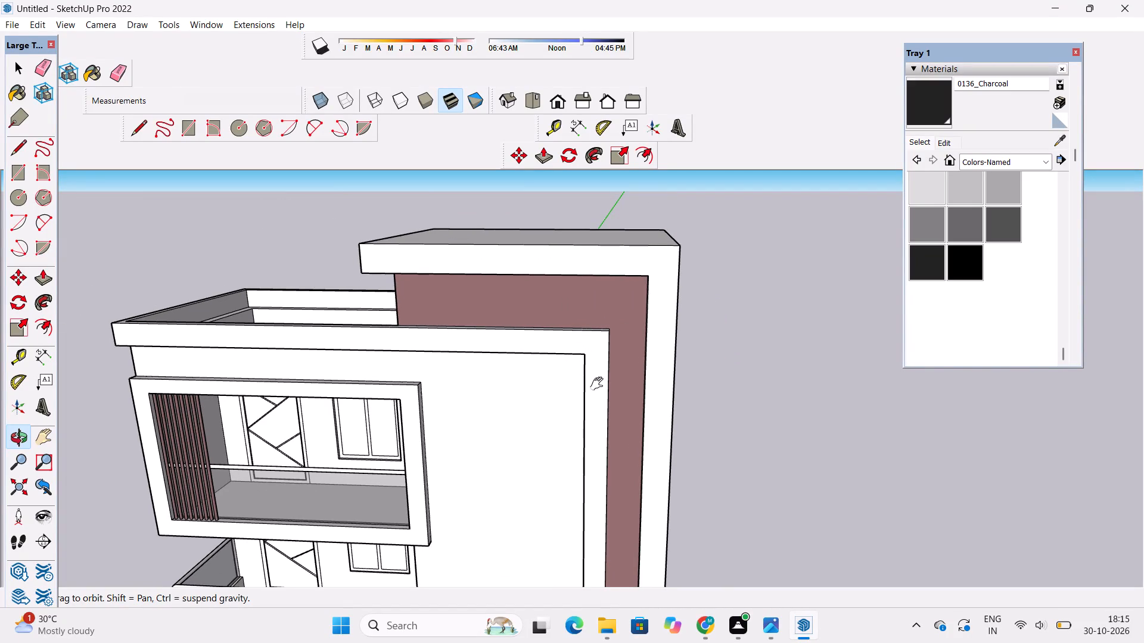
shift+drag(601, 385, 606, 363)
scroll(609, 354, up, 9)
shift+drag(617, 347, 622, 379)
drag(621, 387, 613, 353)
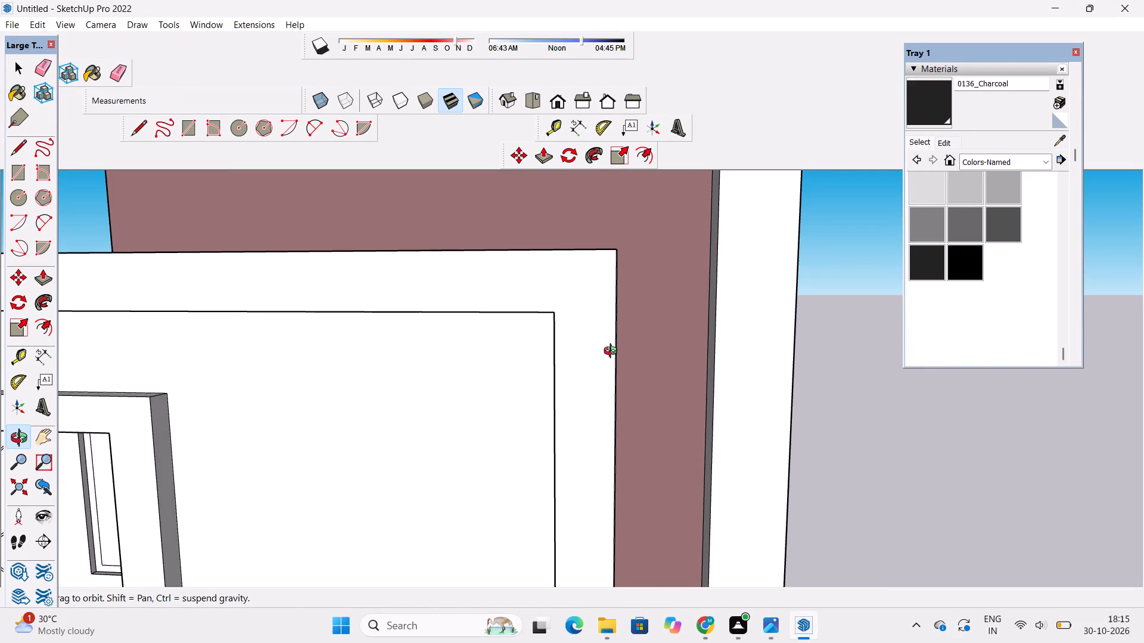
key(t)
scroll(586, 348, down, 8)
scroll(552, 295, up, 10)
scroll(605, 220, down, 5)
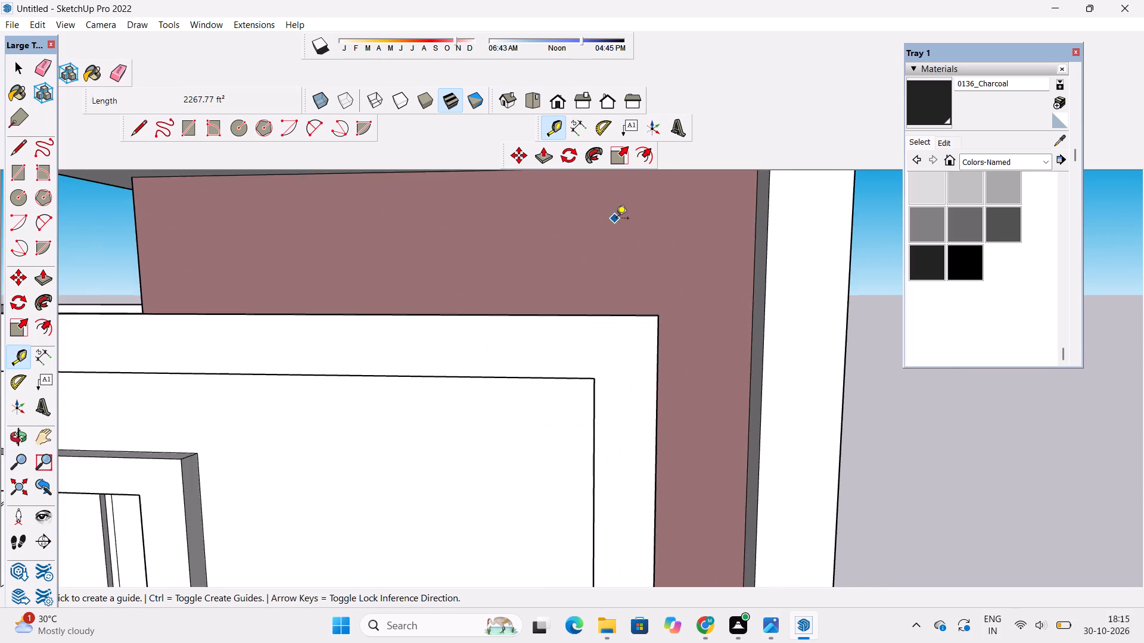
scroll(616, 219, down, 4)
click(636, 193)
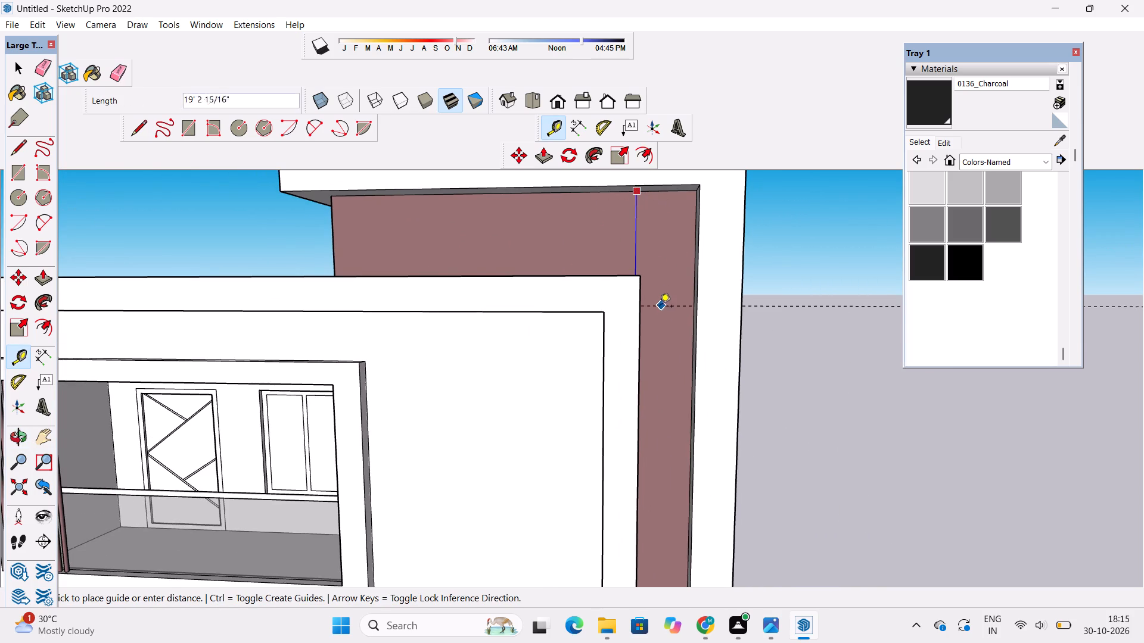
scroll(658, 309, up, 8)
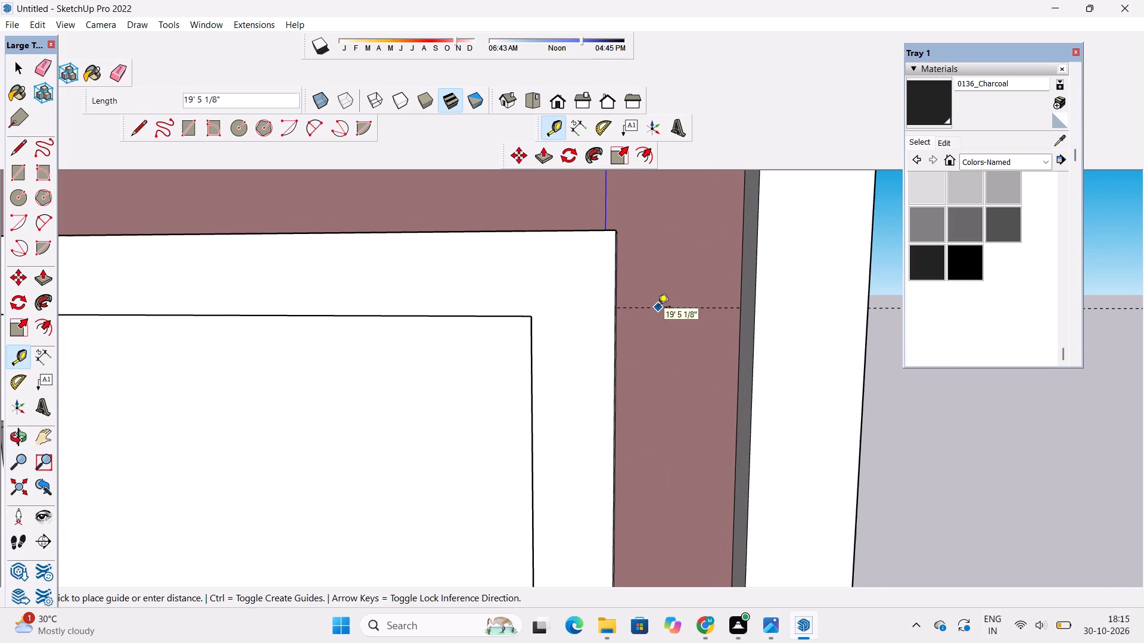
click(658, 308)
Add a second horizontal guide on the maroon wall strip 16' below the first guide.
scroll(679, 251, down, 7)
click(692, 279)
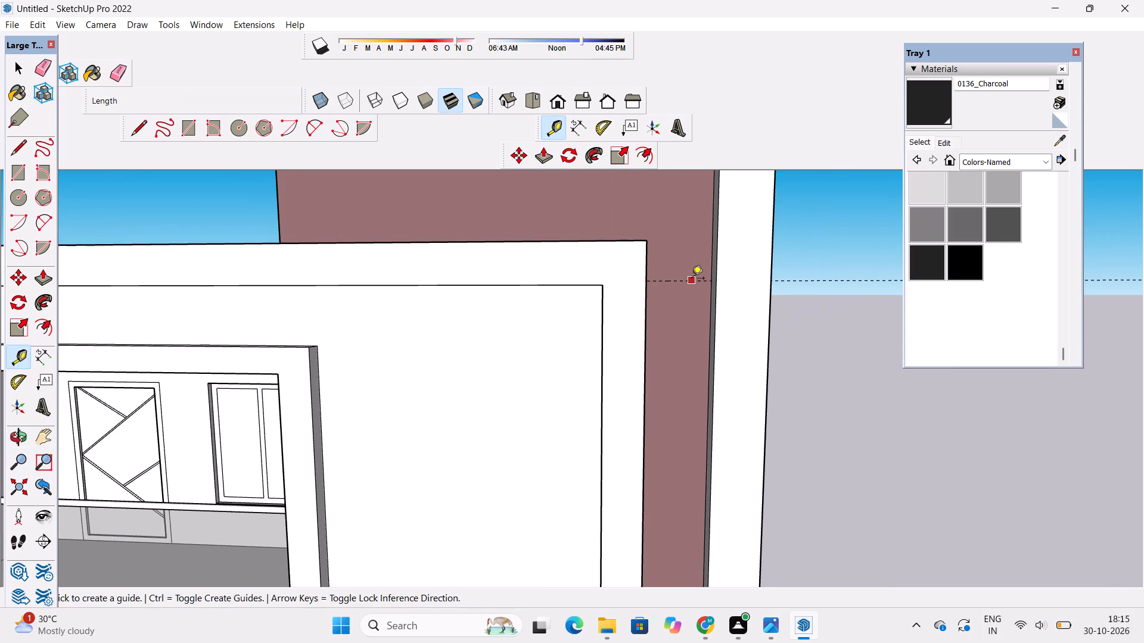
scroll(689, 283, down, 2)
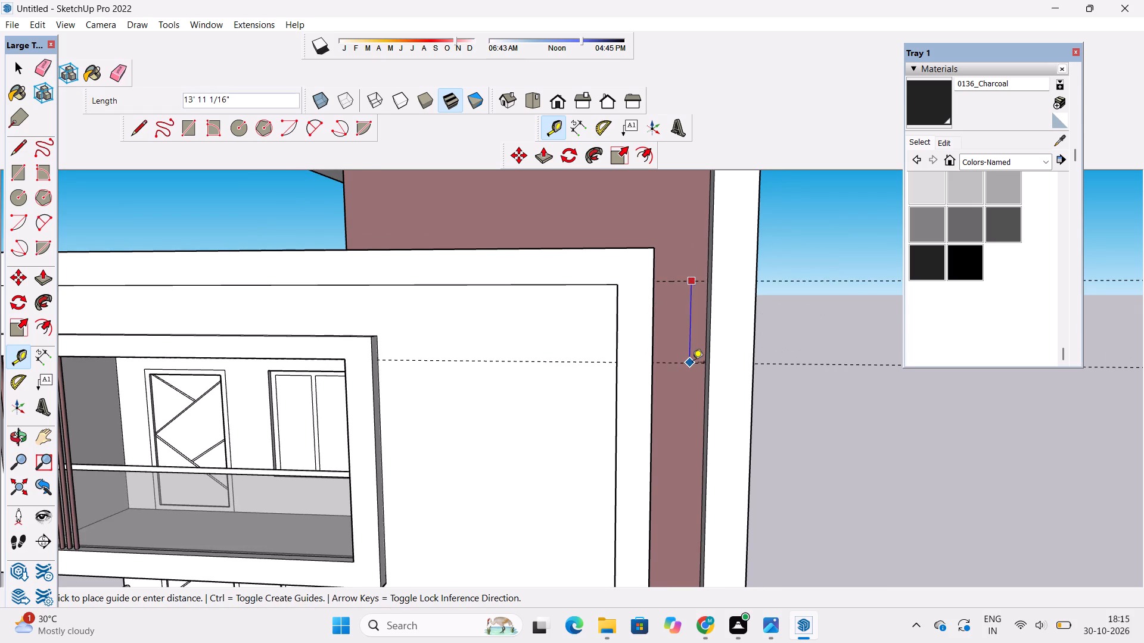
text(16')
key(Return)
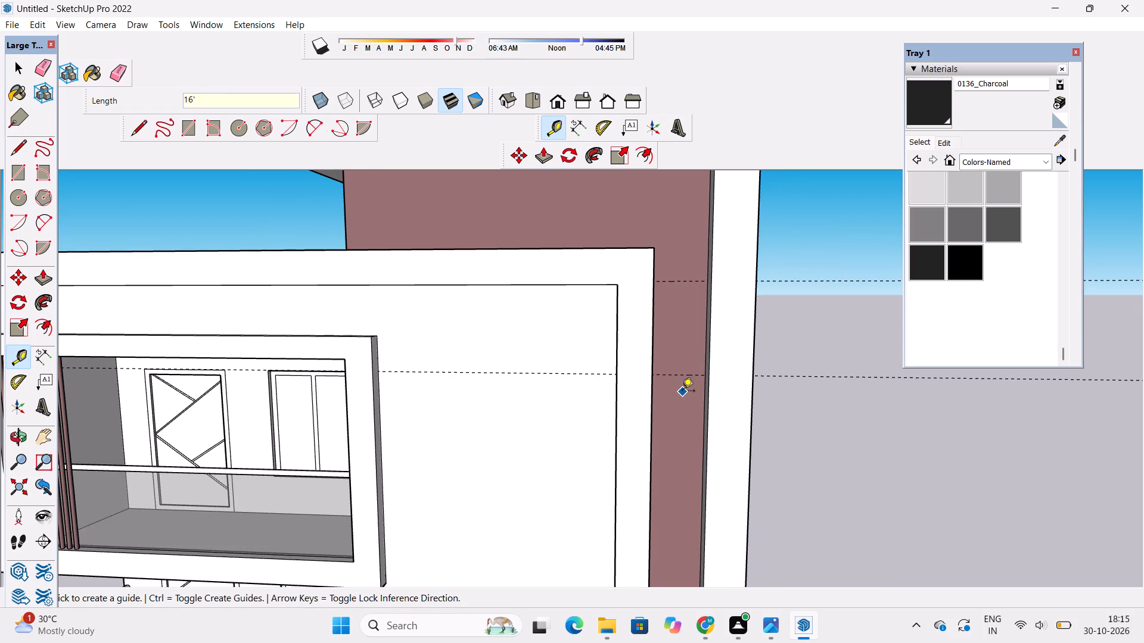
Add a third horizontal guide on the maroon strip 16' below the second guide.
scroll(643, 302, down, 7)
scroll(679, 365, up, 8)
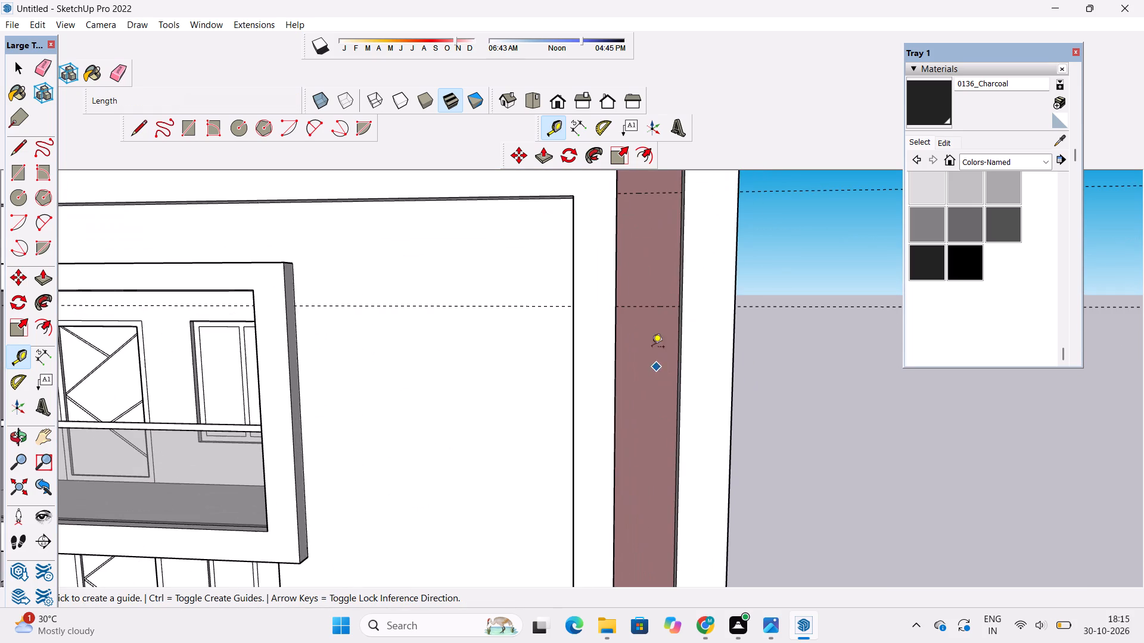
click(649, 303)
scroll(720, 285, down, 8)
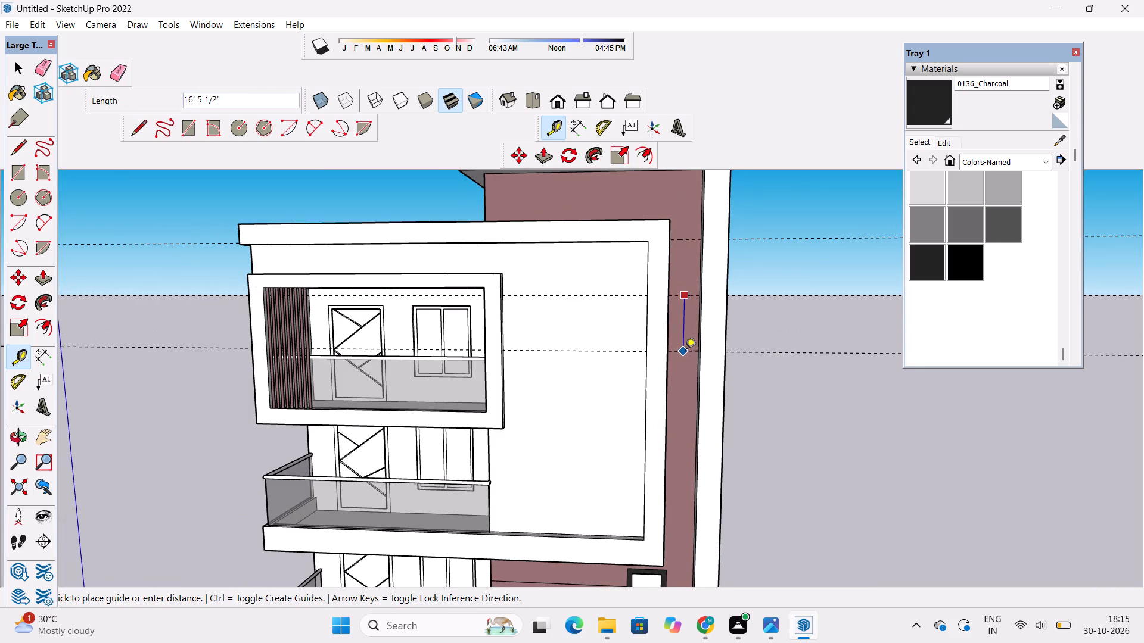
scroll(685, 352, down, 2)
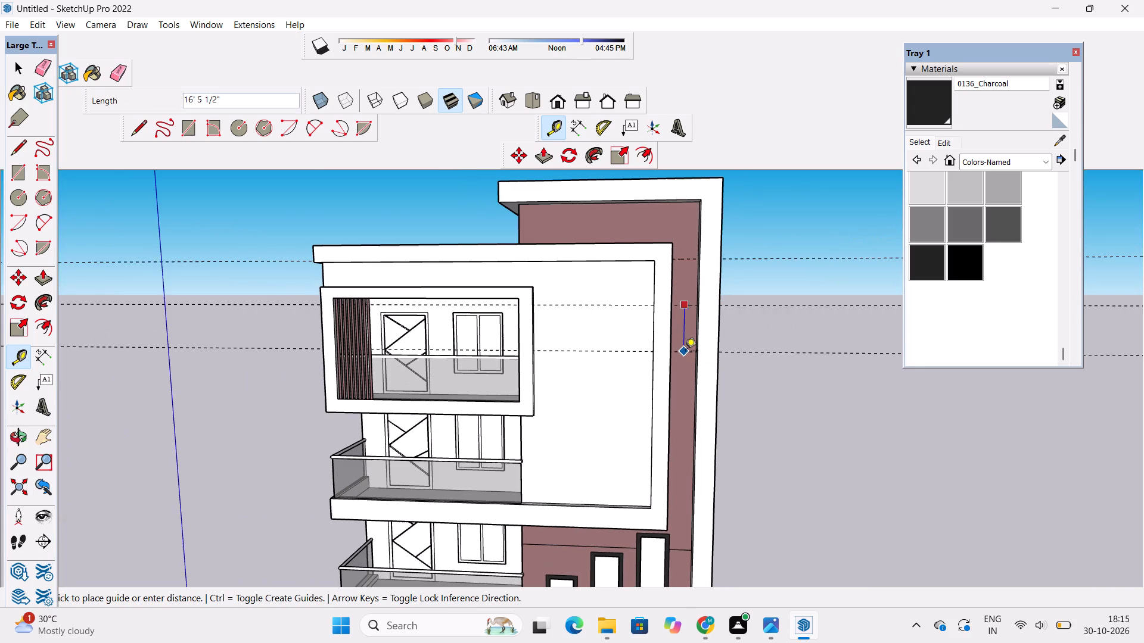
scroll(685, 352, up, 2)
text(16')
key(Return)
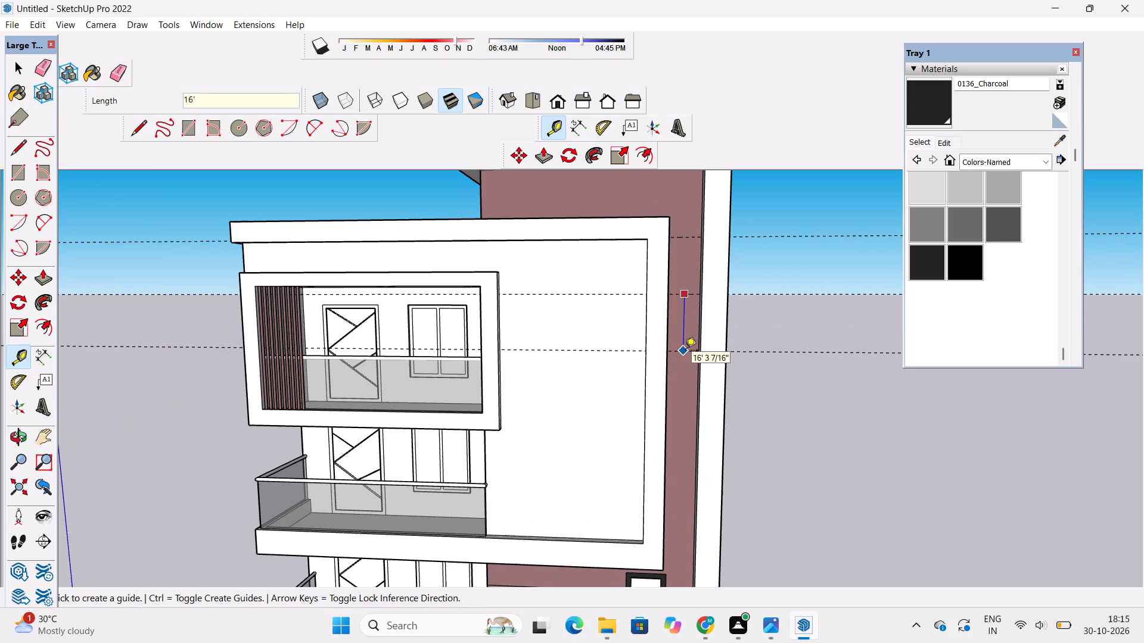
Add a fourth horizontal guide on the maroon strip 16' below the third guide.
scroll(722, 347, down, 5)
scroll(697, 357, up, 4)
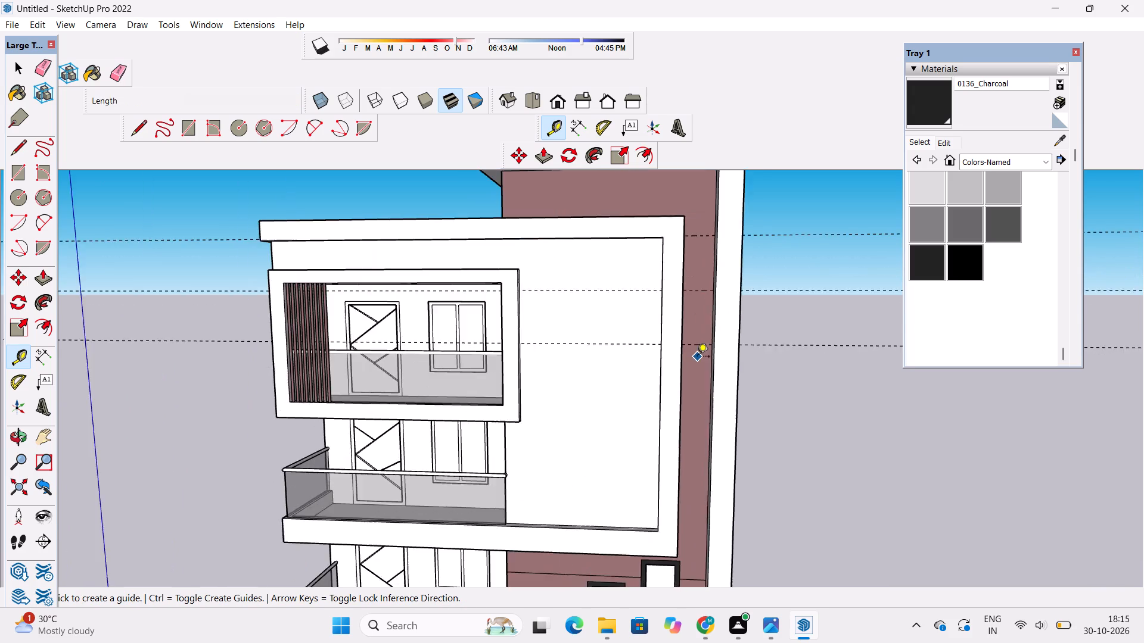
scroll(697, 357, up, 4)
click(688, 341)
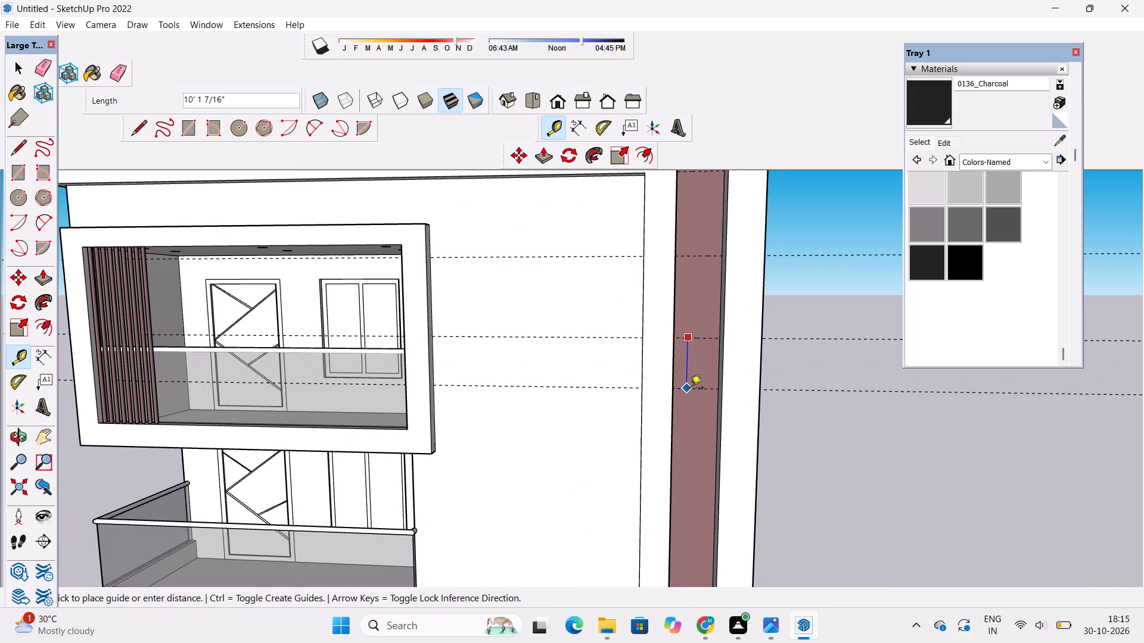
text(16')
key(Return)
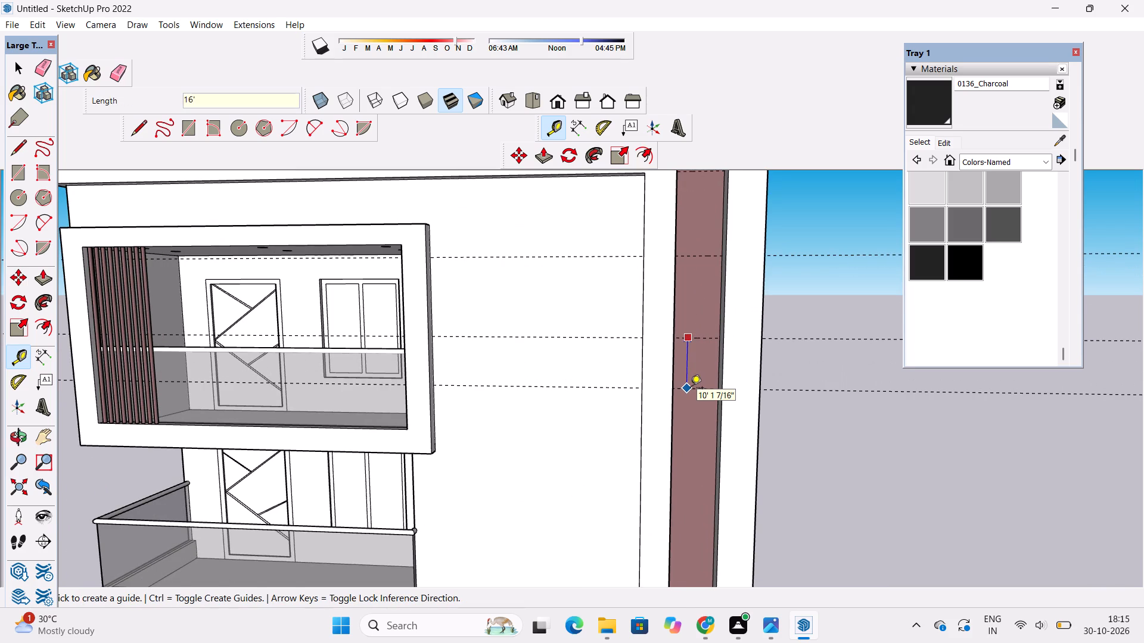
Add a fifth horizontal guide on the maroon strip 16' below the fourth guide.
scroll(804, 325, down, 7)
scroll(811, 381, up, 11)
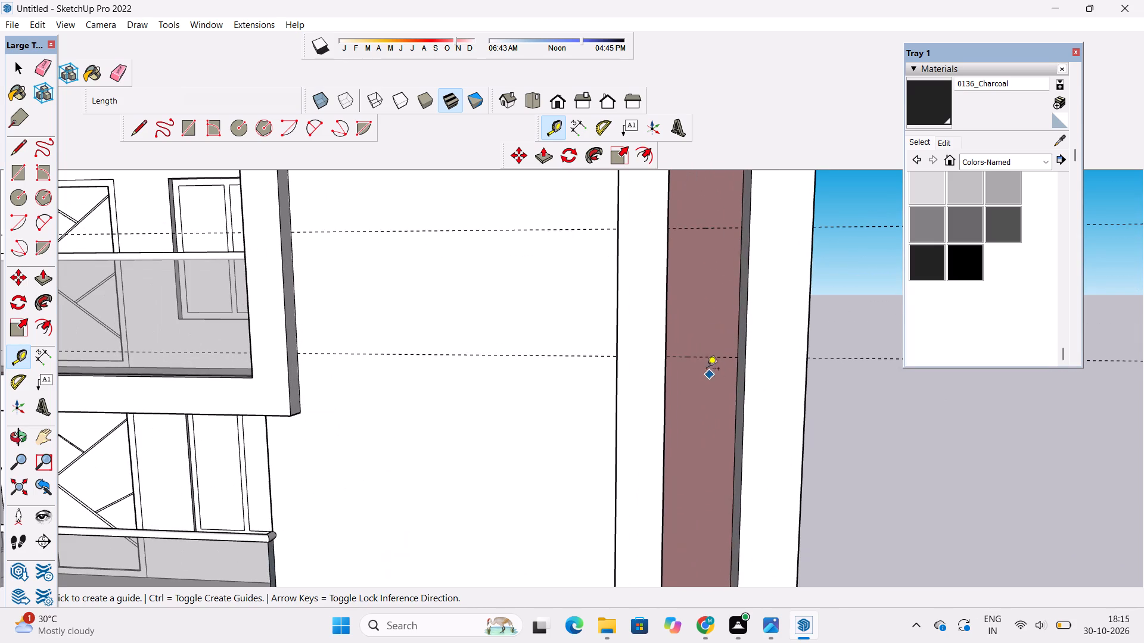
click(702, 357)
text(16')
key(Return)
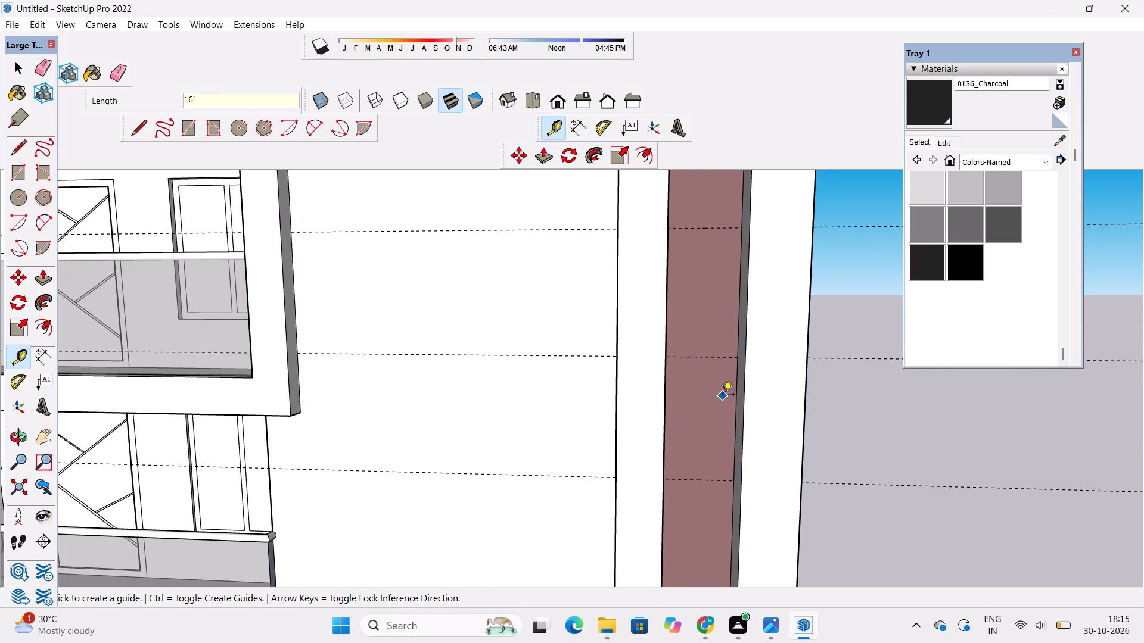
Add a sixth horizontal guide on the maroon strip 20' below the fifth guide.
scroll(711, 380, down, 9)
scroll(705, 416, up, 9)
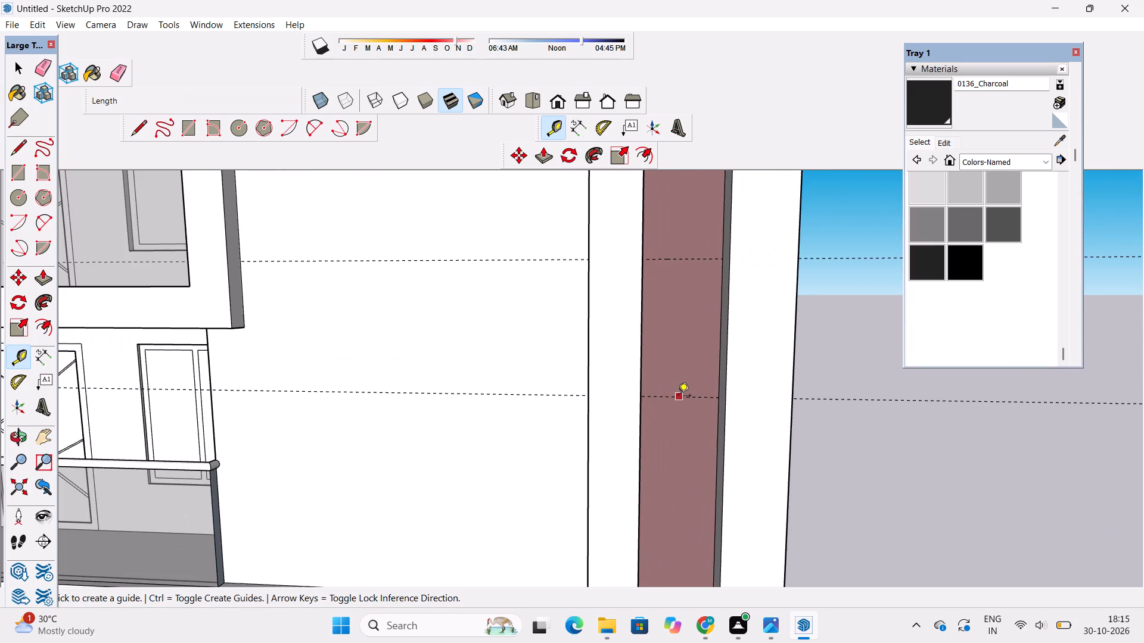
click(678, 395)
scroll(719, 352, down, 7)
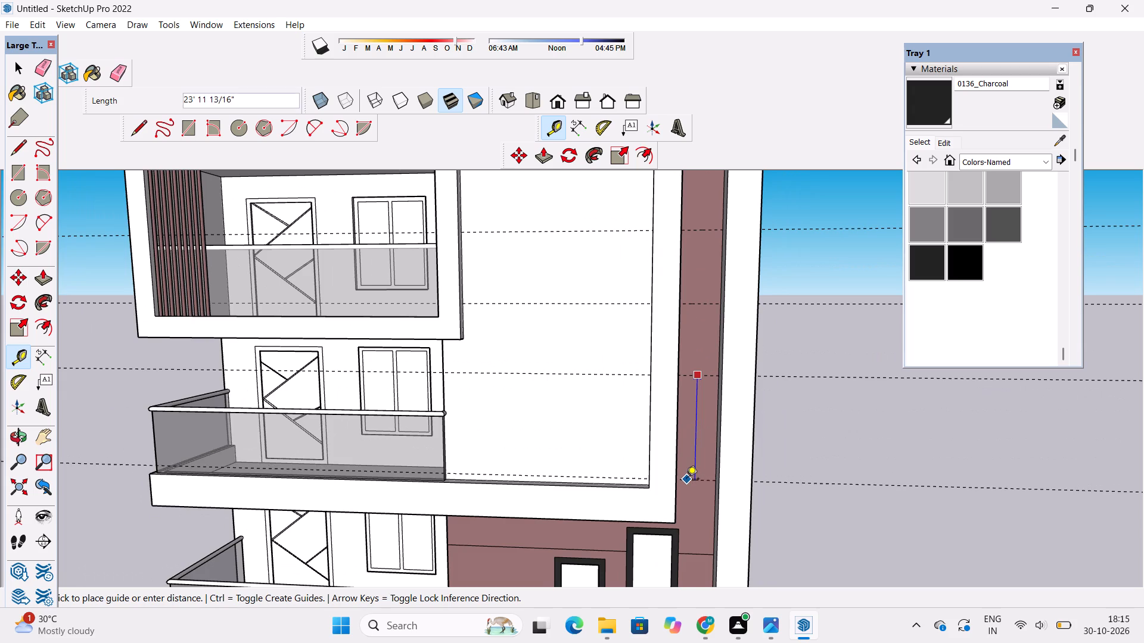
scroll(686, 480, up, 6)
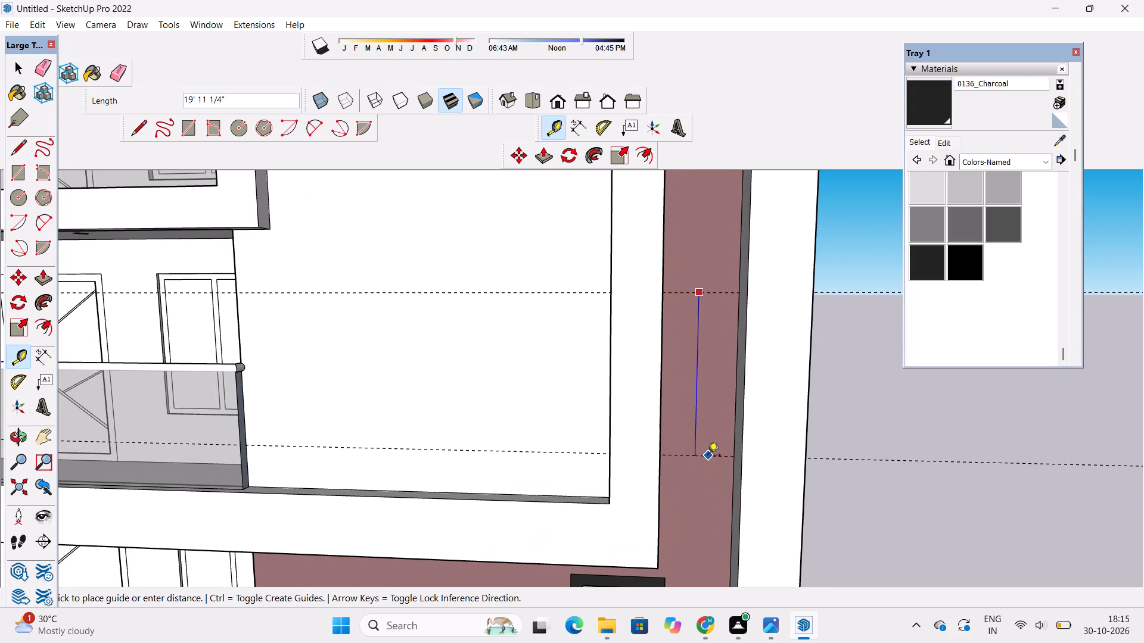
key(2)
text(0')
key(Return)
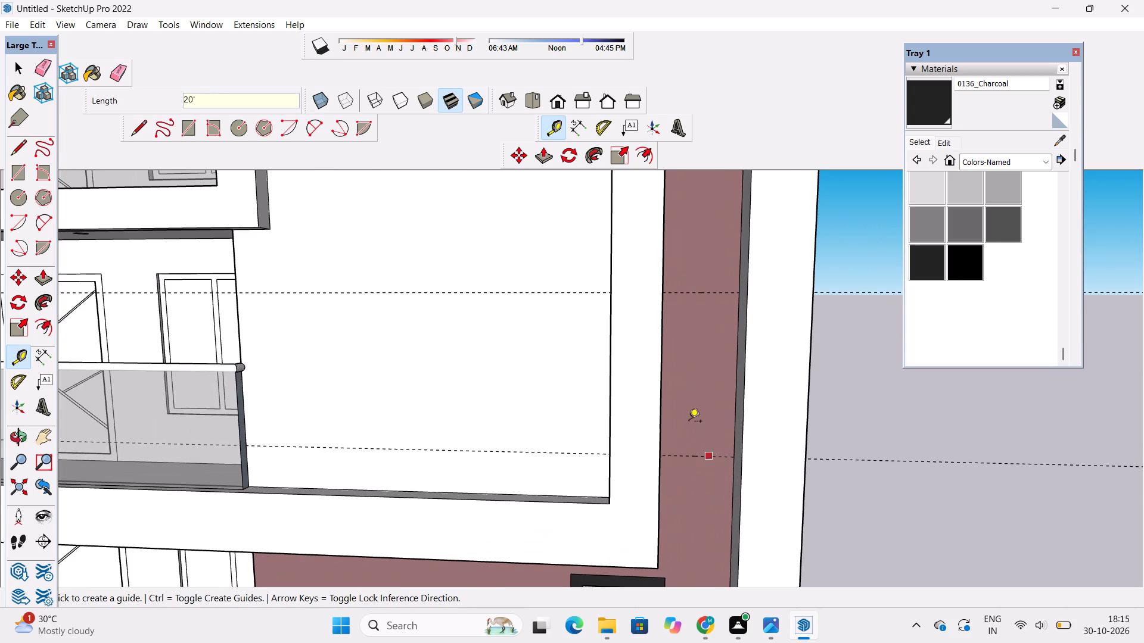
Draw a line along the topmost guide, across the maroon strip from edge to edge.
scroll(655, 381, down, 11)
scroll(701, 432, down, 4)
scroll(693, 219, up, 7)
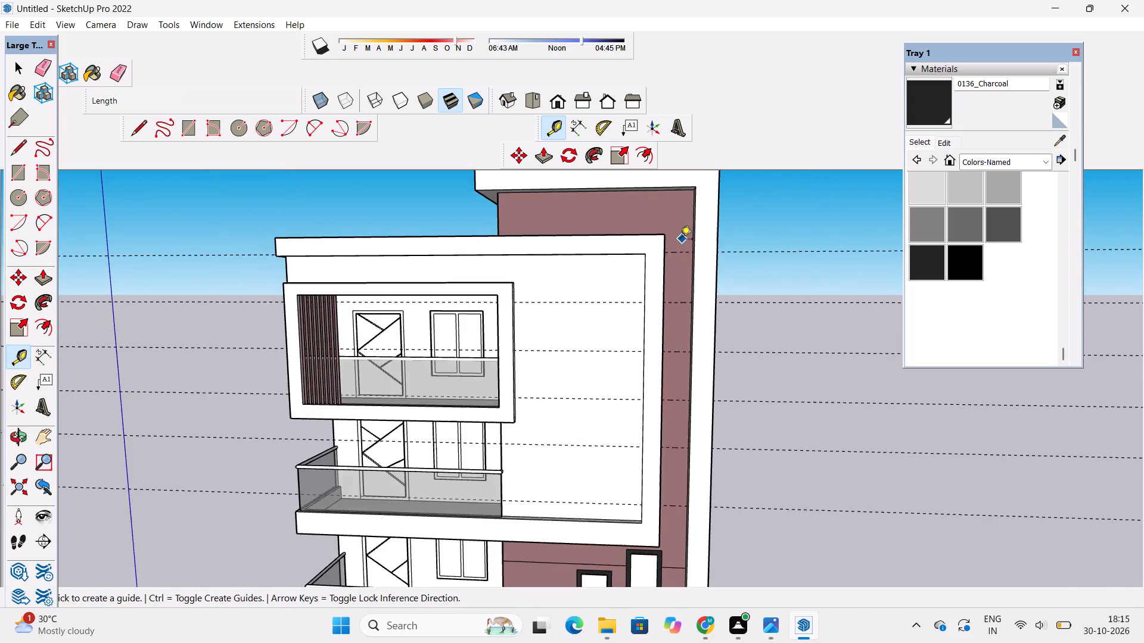
scroll(680, 240, up, 11)
click(133, 129)
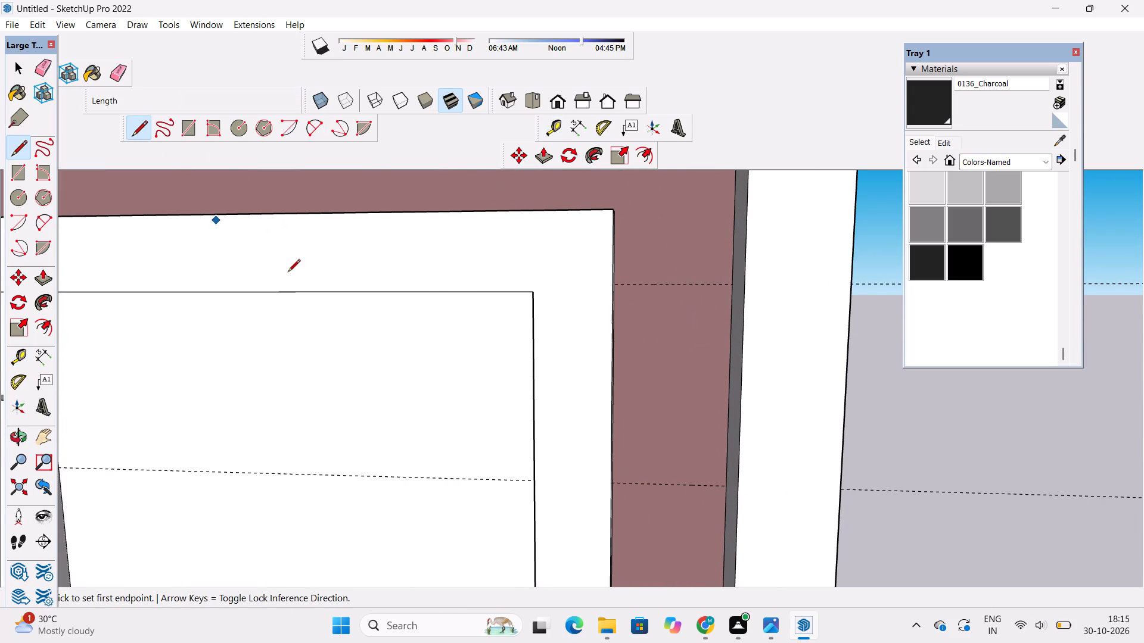
scroll(692, 274, up, 8)
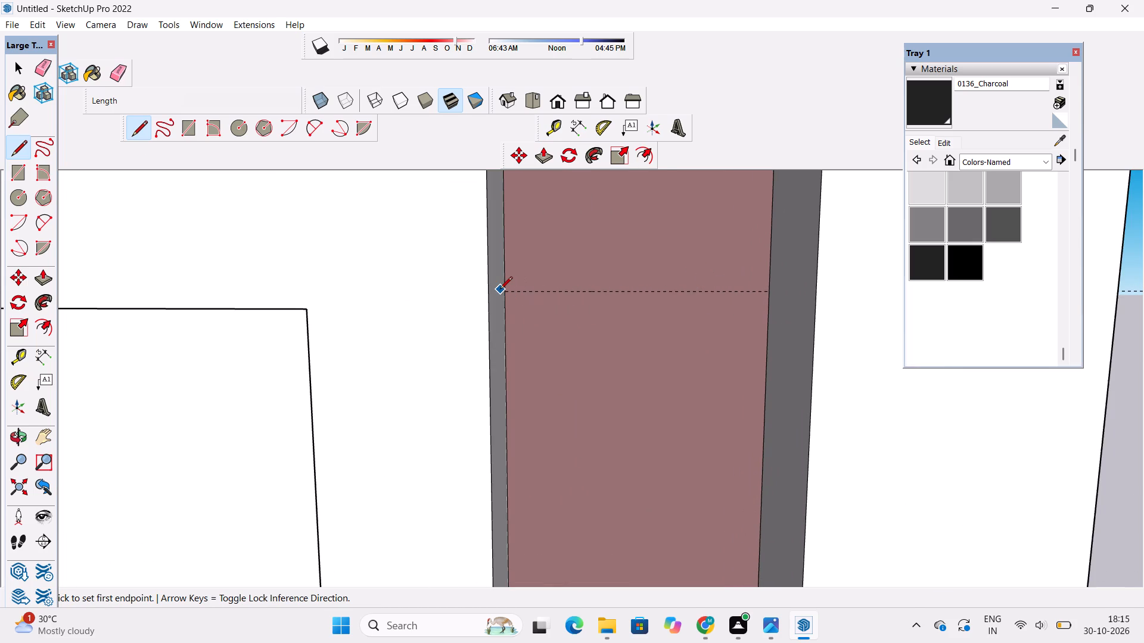
click(504, 292)
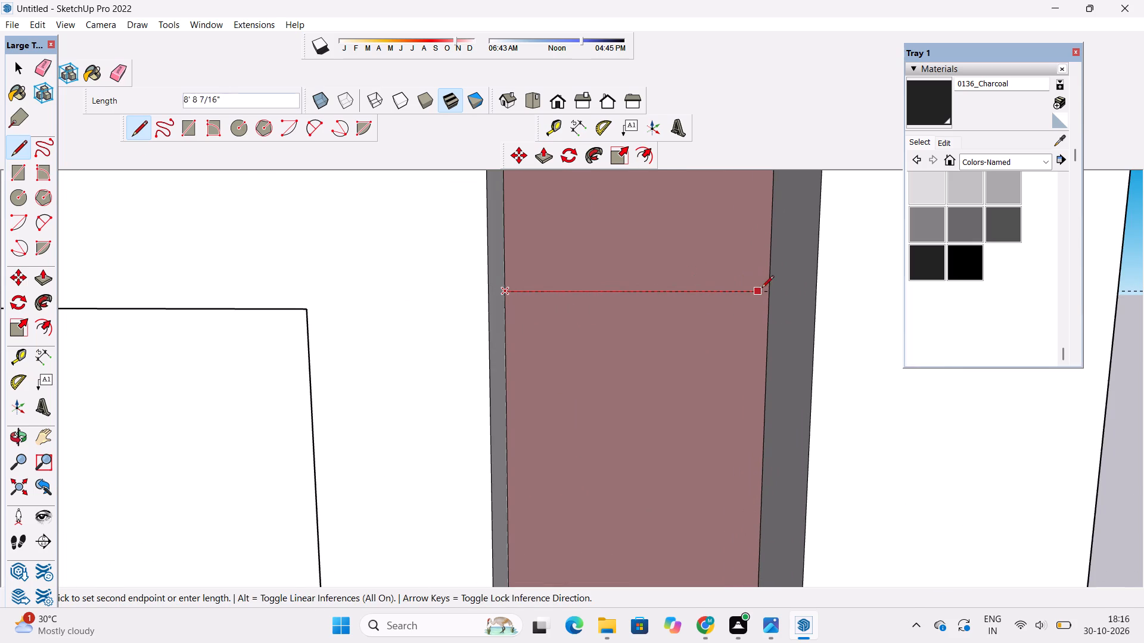
click(769, 290)
Draw a line along the second guide from the top, spanning the full width of the maroon strip.
scroll(674, 241, down, 12)
scroll(714, 435, up, 6)
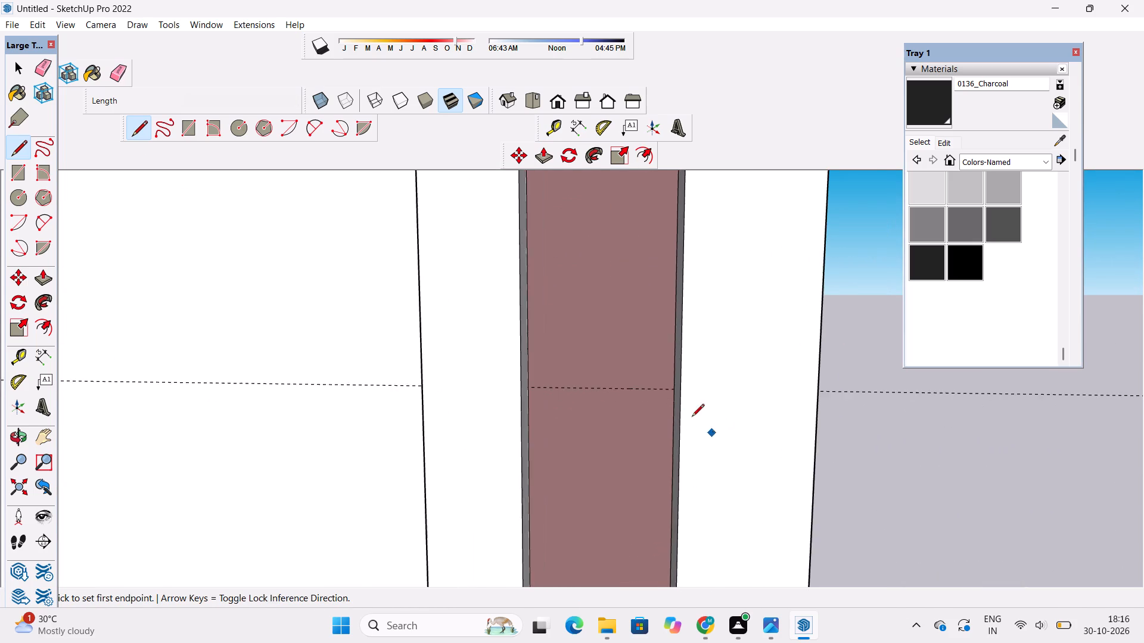
scroll(660, 397, up, 9)
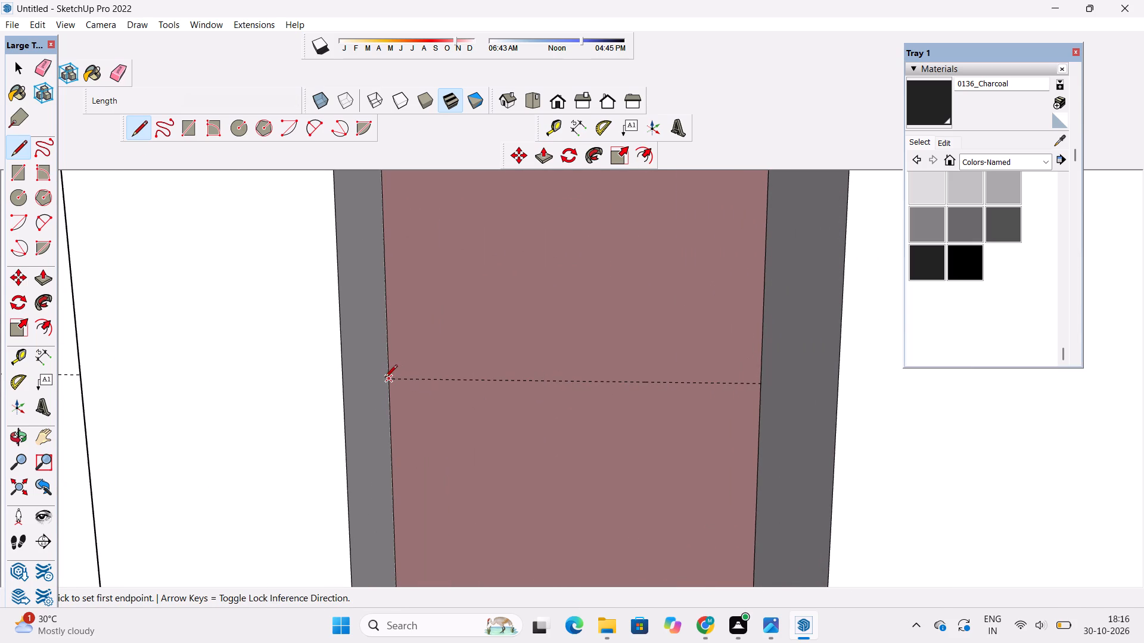
click(387, 381)
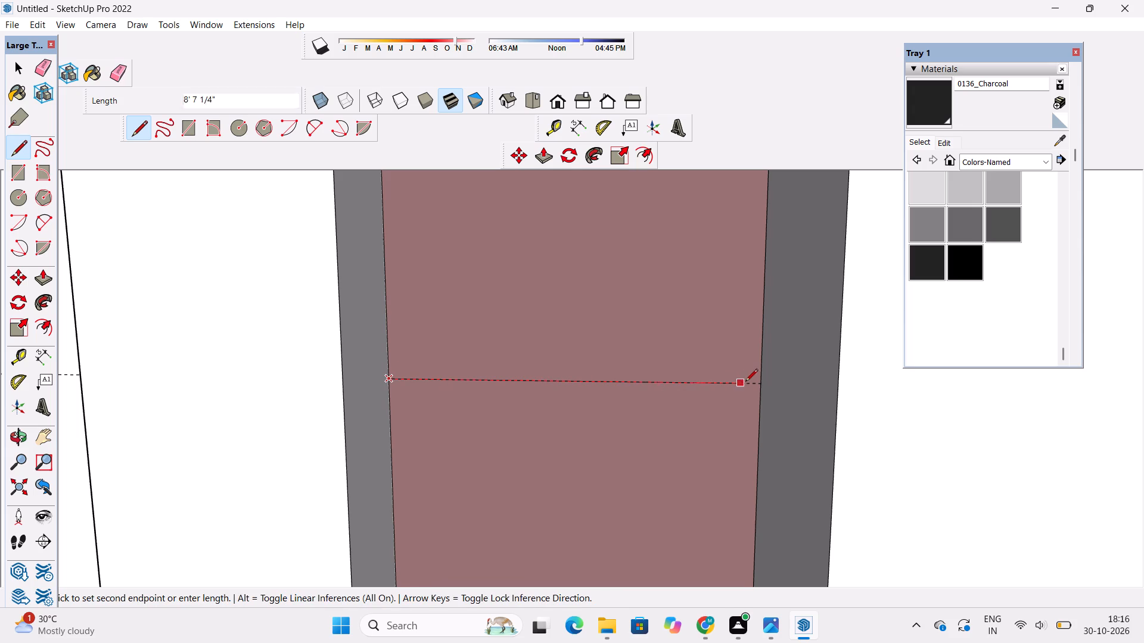
click(755, 382)
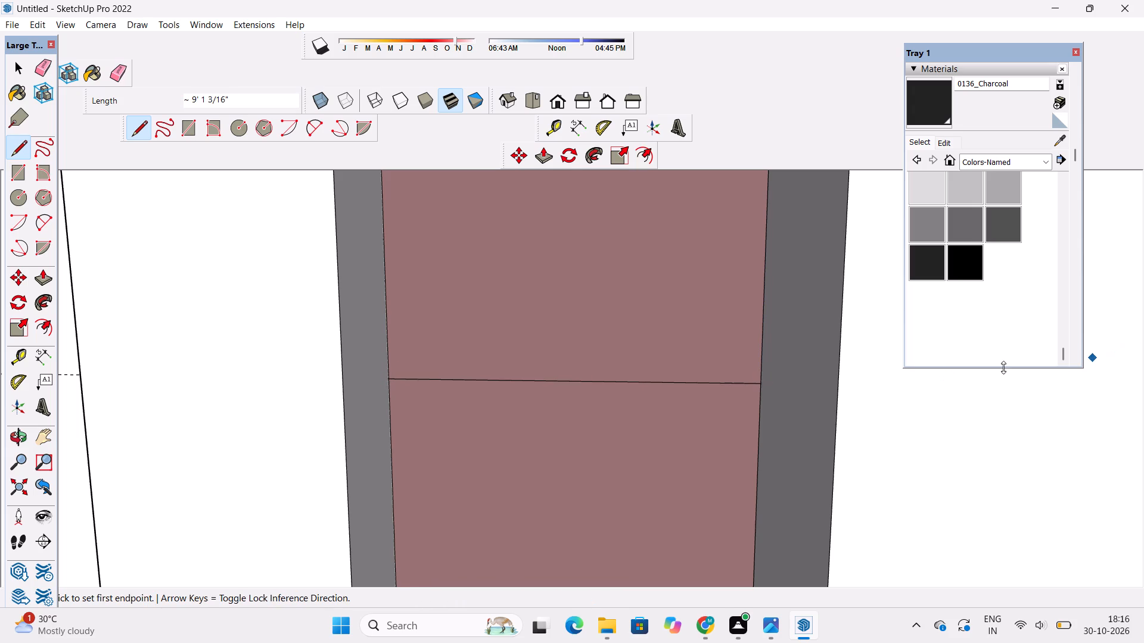
Draw a line along the third guide from the top, spanning the full width of the maroon strip.
scroll(776, 328, down, 2)
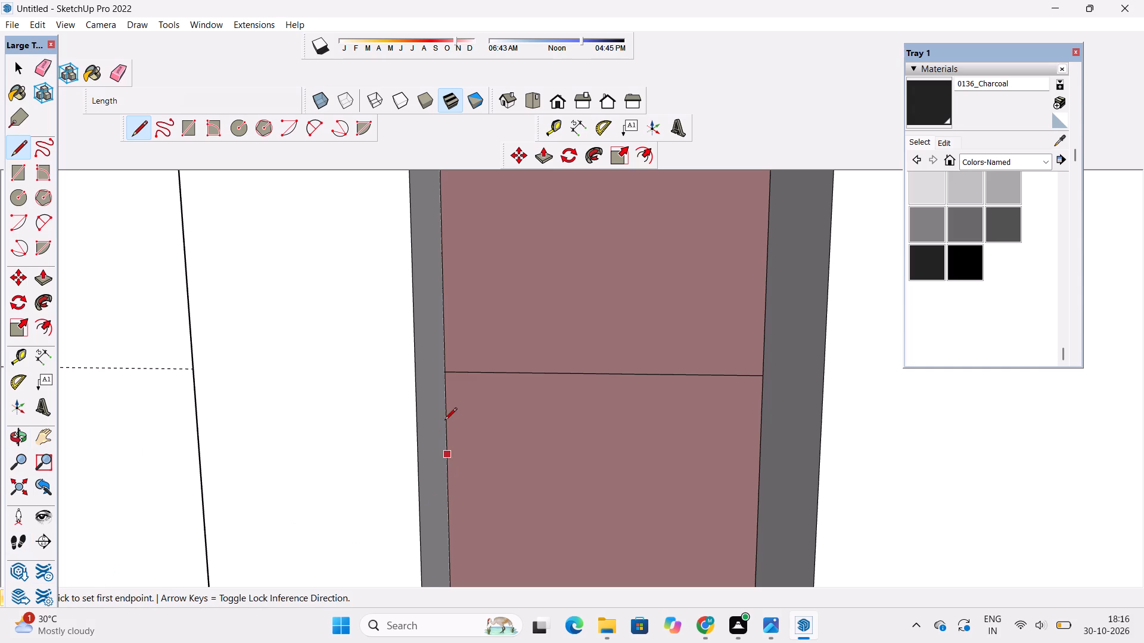
scroll(435, 395, down, 20)
scroll(435, 395, down, 13)
scroll(559, 437, up, 7)
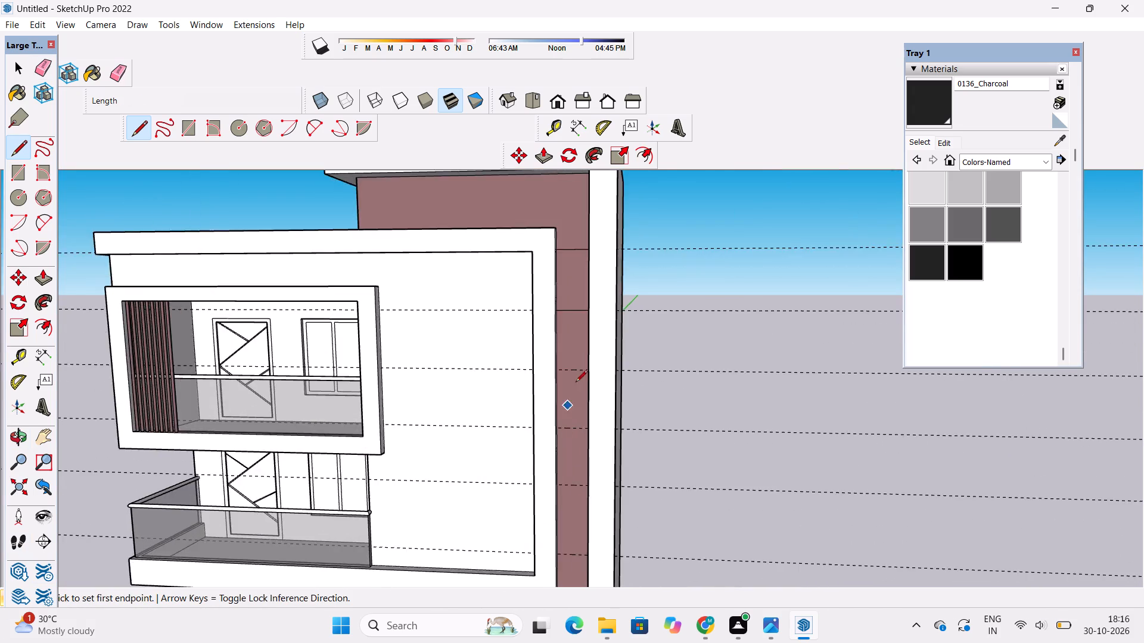
scroll(576, 382, up, 20)
scroll(576, 382, up, 3)
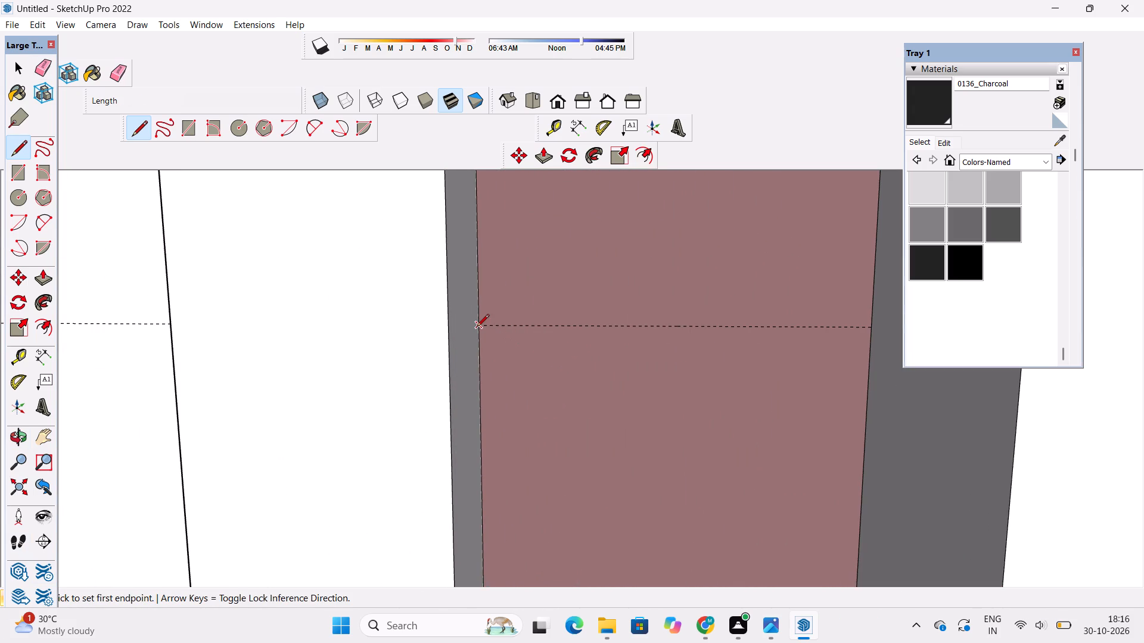
click(477, 327)
scroll(449, 369, down, 10)
scroll(579, 352, up, 10)
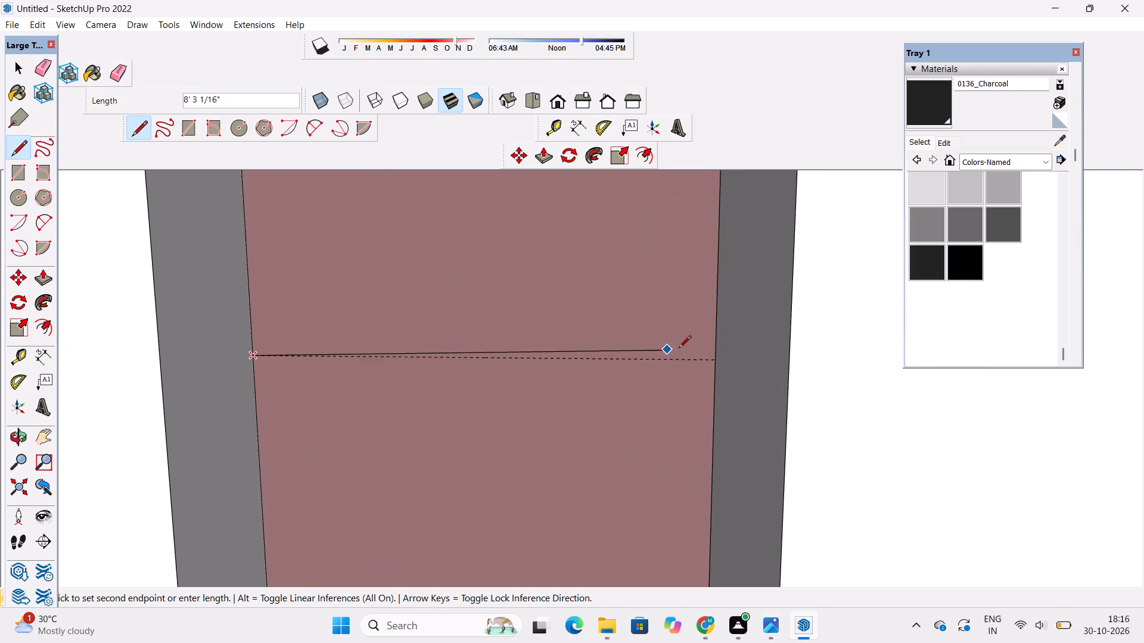
click(716, 361)
scroll(629, 341, down, 20)
scroll(629, 341, down, 1)
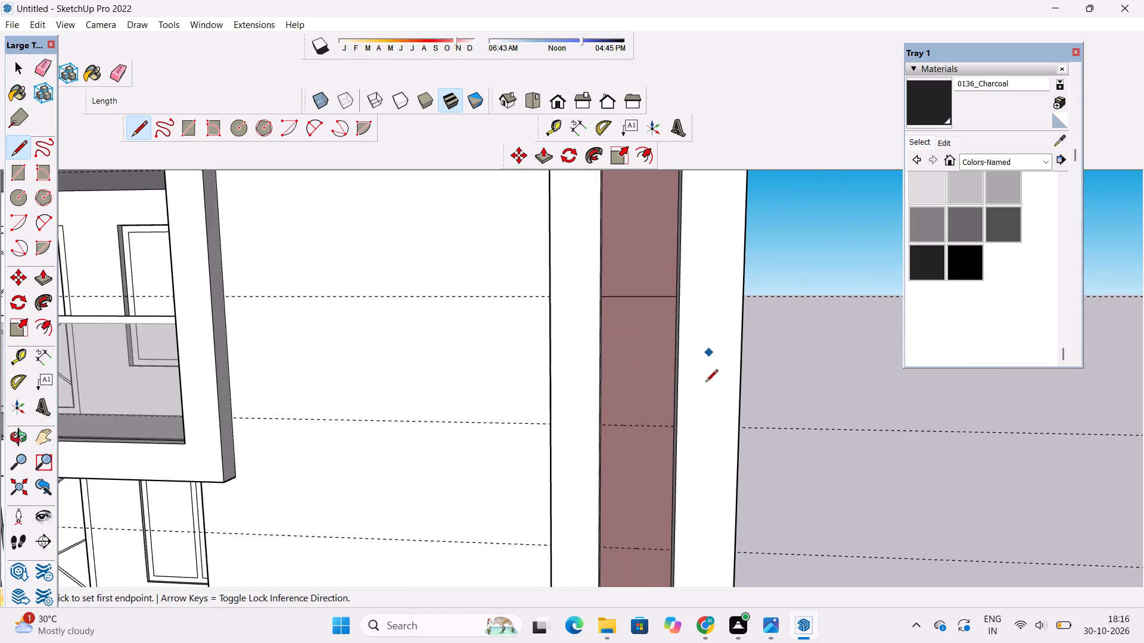
Draw a line along the fourth guide from the top, spanning the full width of the maroon strip.
scroll(637, 416, up, 15)
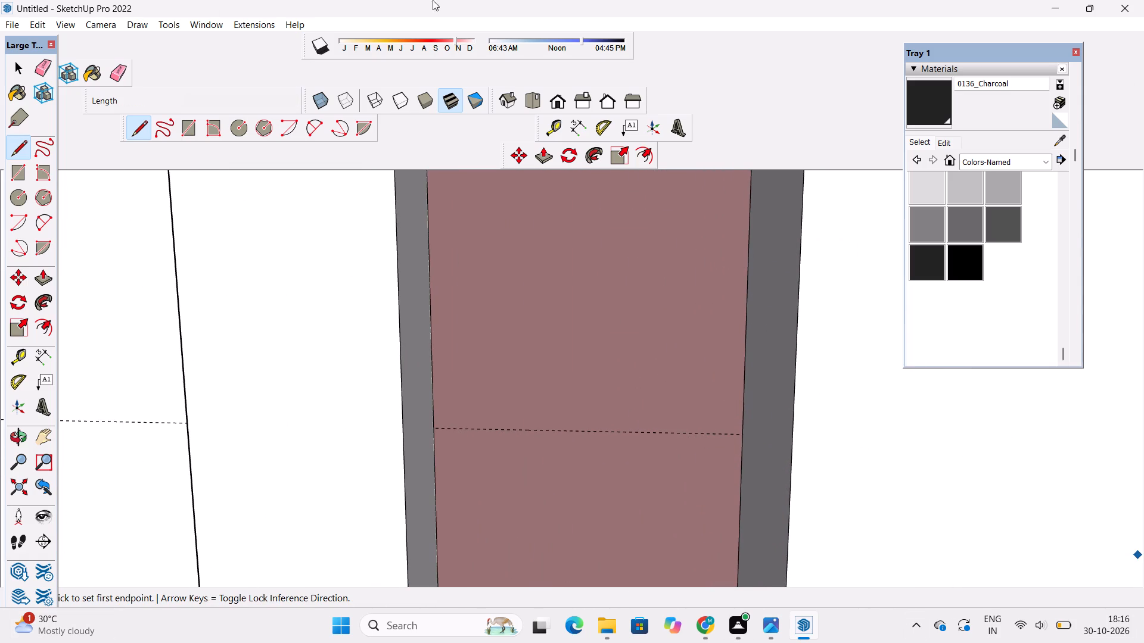
click(435, 430)
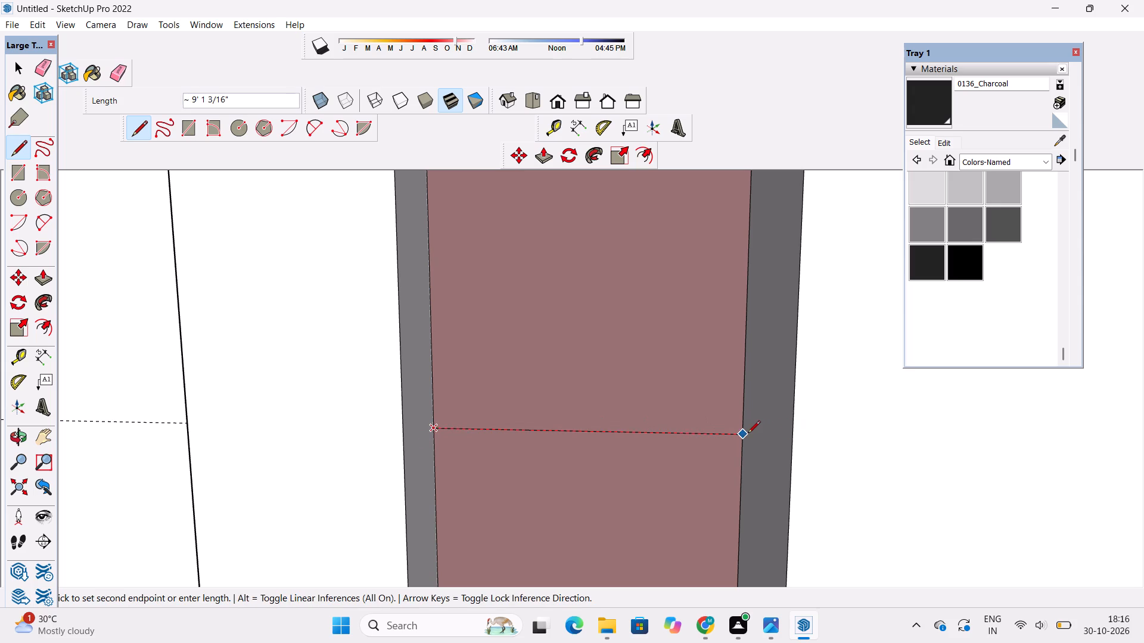
click(743, 434)
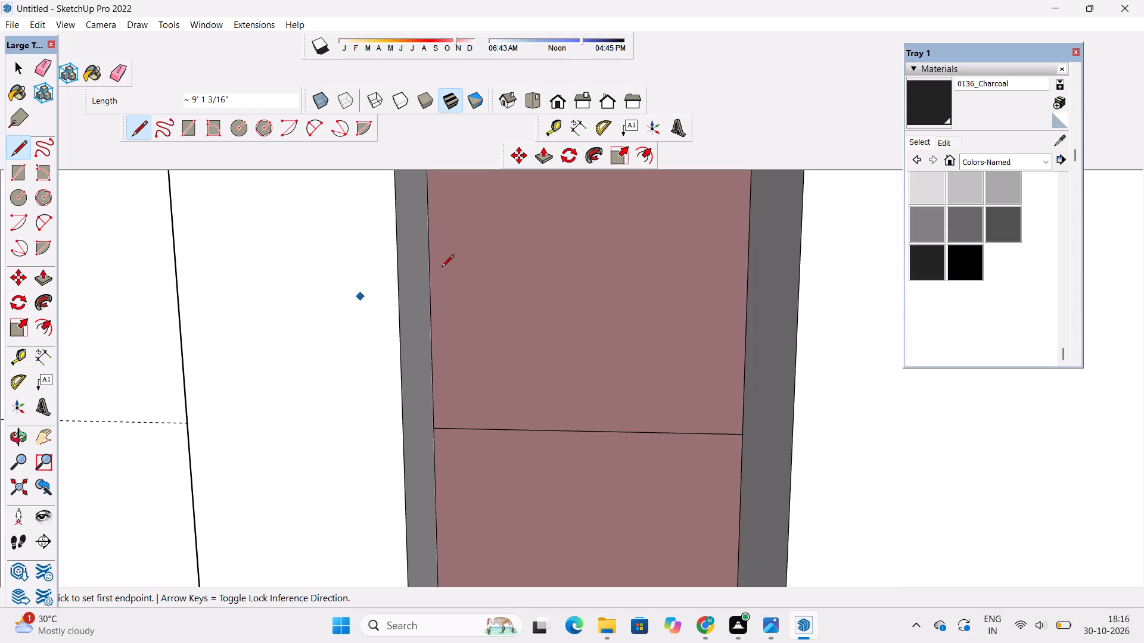
Draw a line along the fifth guide from the top, spanning the full width of the maroon strip.
scroll(730, 233, down, 11)
scroll(632, 529, up, 1)
scroll(521, 389, down, 5)
scroll(551, 349, down, 2)
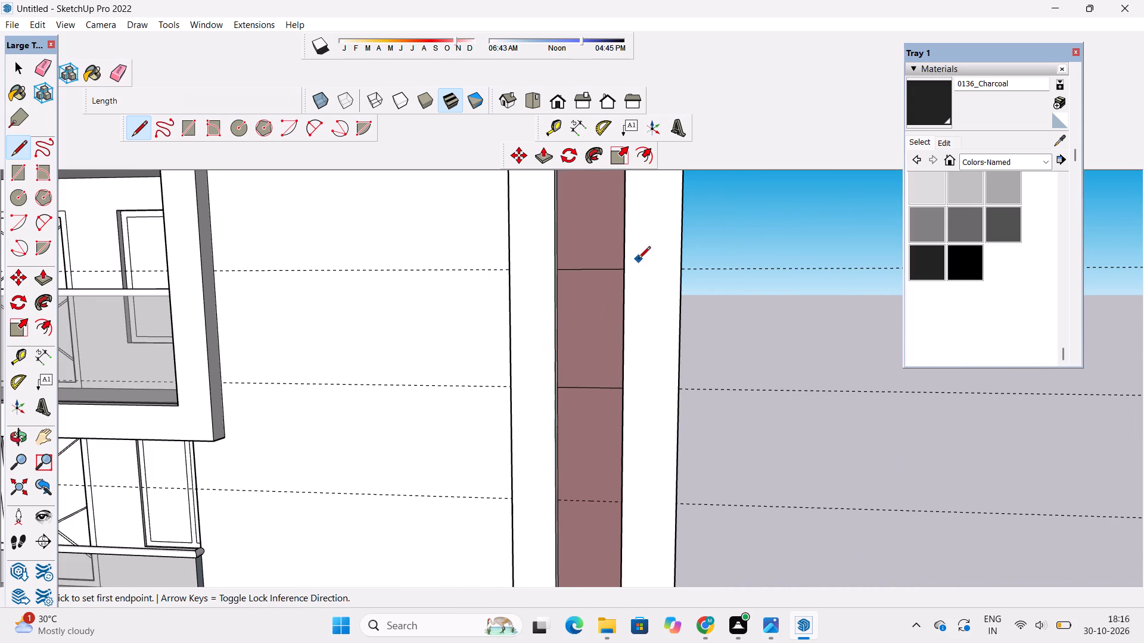
scroll(629, 270, down, 5)
scroll(604, 453, up, 12)
scroll(585, 392, up, 3)
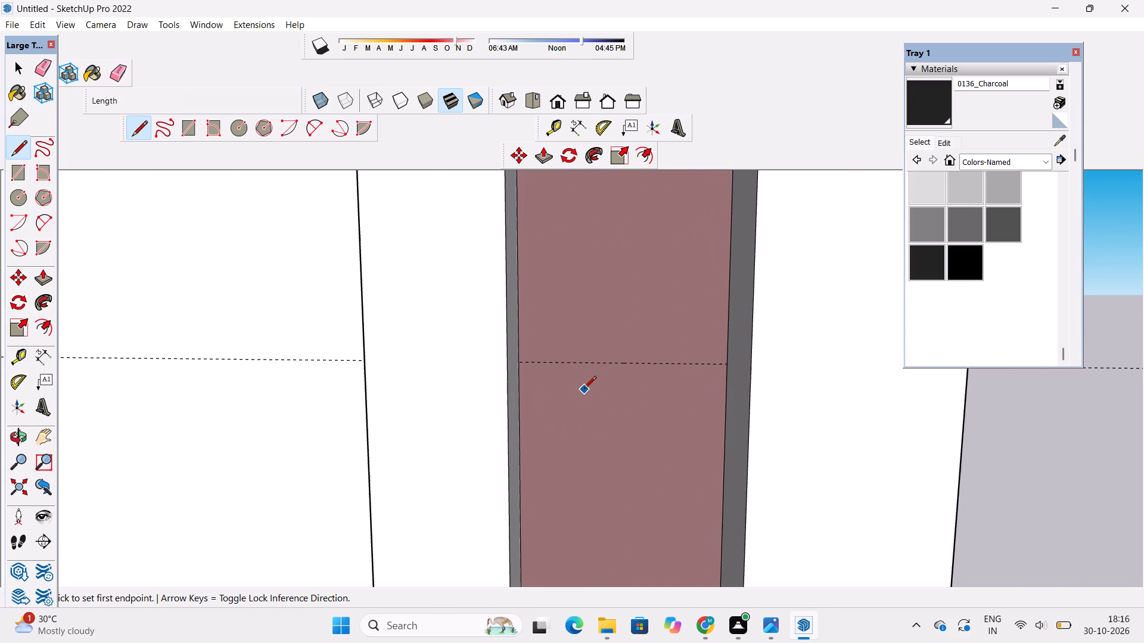
scroll(578, 377, up, 5)
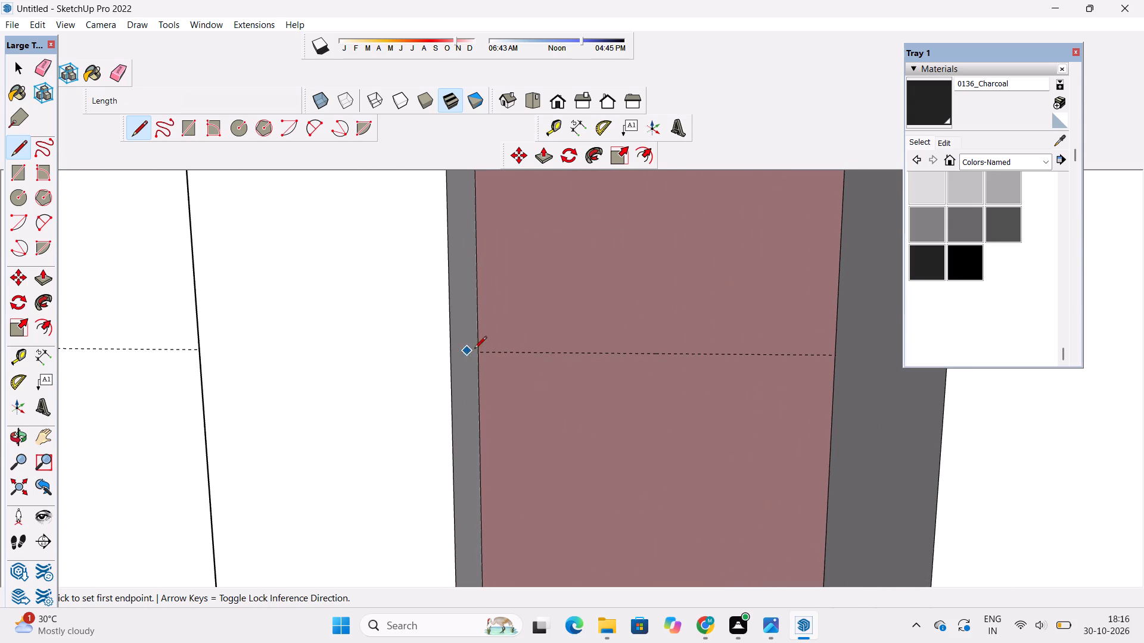
click(480, 348)
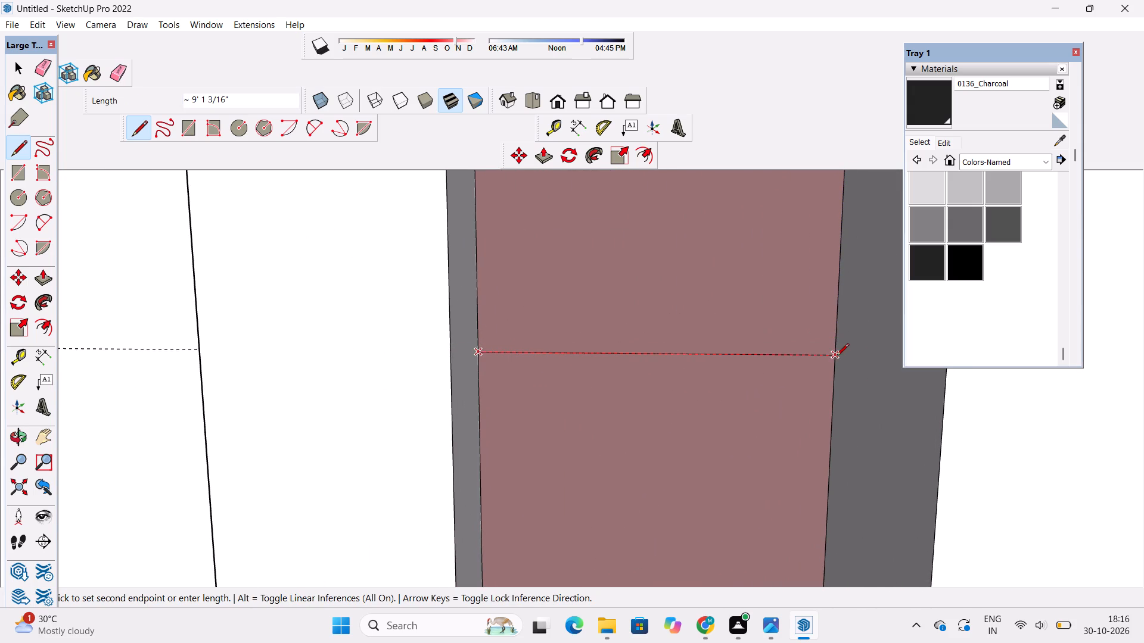
click(829, 353)
Draw a line along the sixth, lowest guide, across the maroon strip from edge to edge.
scroll(688, 288, down, 17)
scroll(734, 504, up, 3)
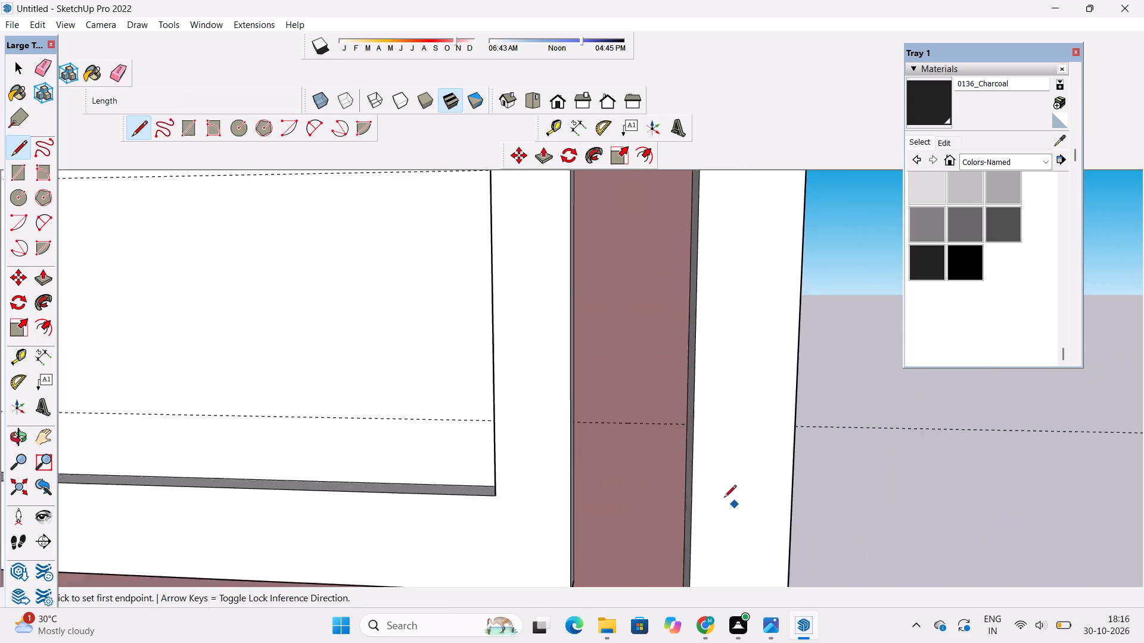
scroll(724, 498, up, 4)
scroll(679, 435, up, 8)
click(685, 385)
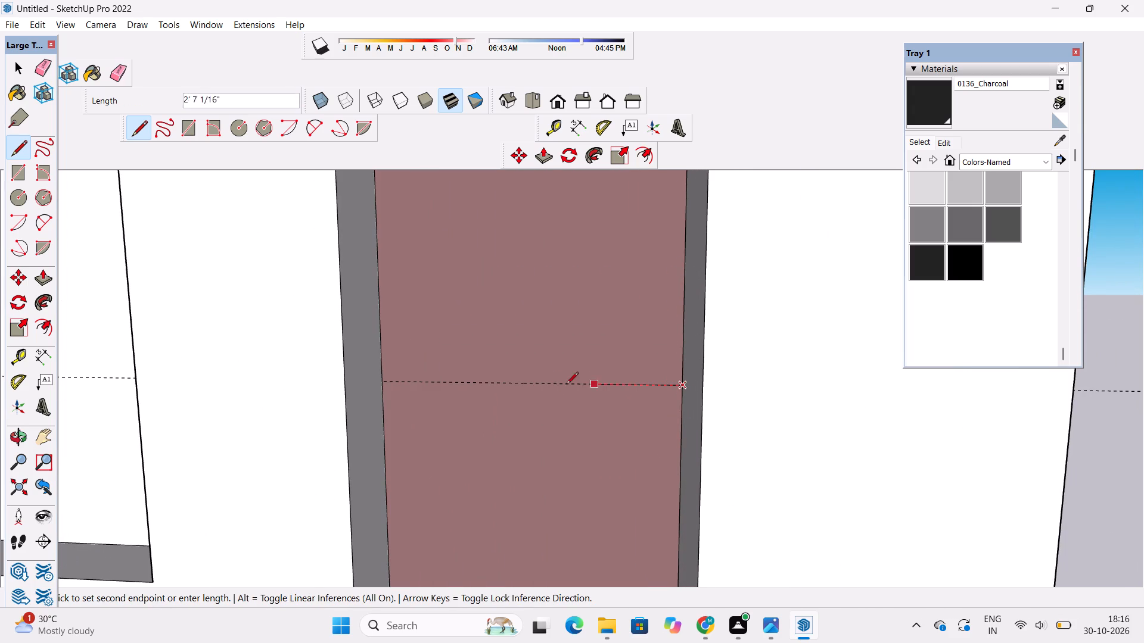
click(385, 388)
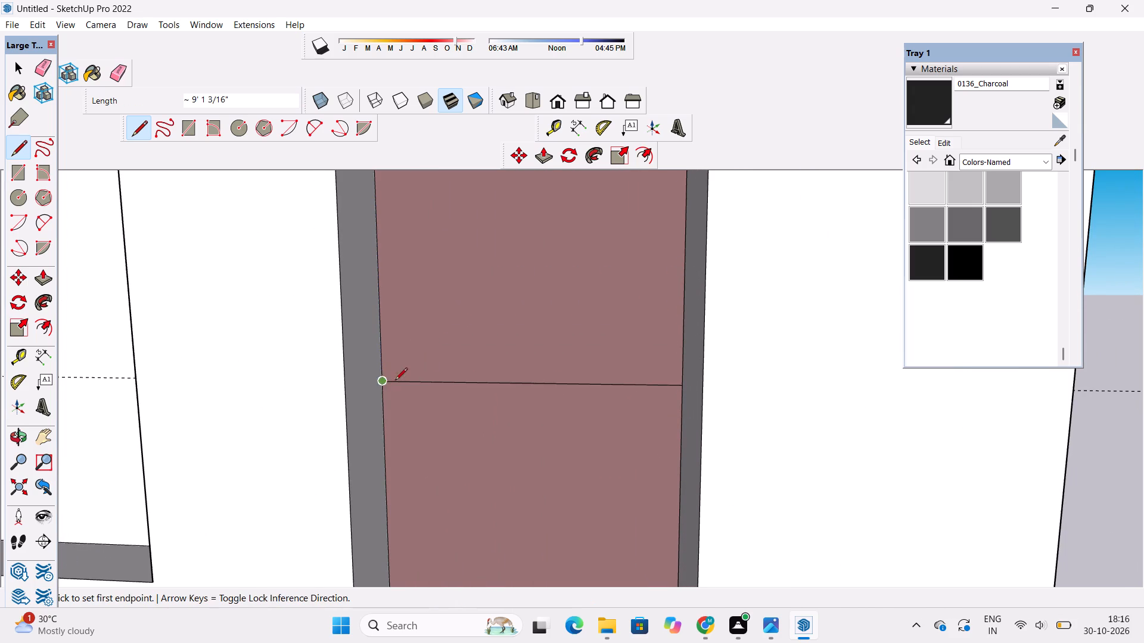
Erase all the horizontal construction guides running across the building facade.
scroll(462, 325, down, 14)
scroll(681, 324, down, 4)
scroll(519, 515, down, 10)
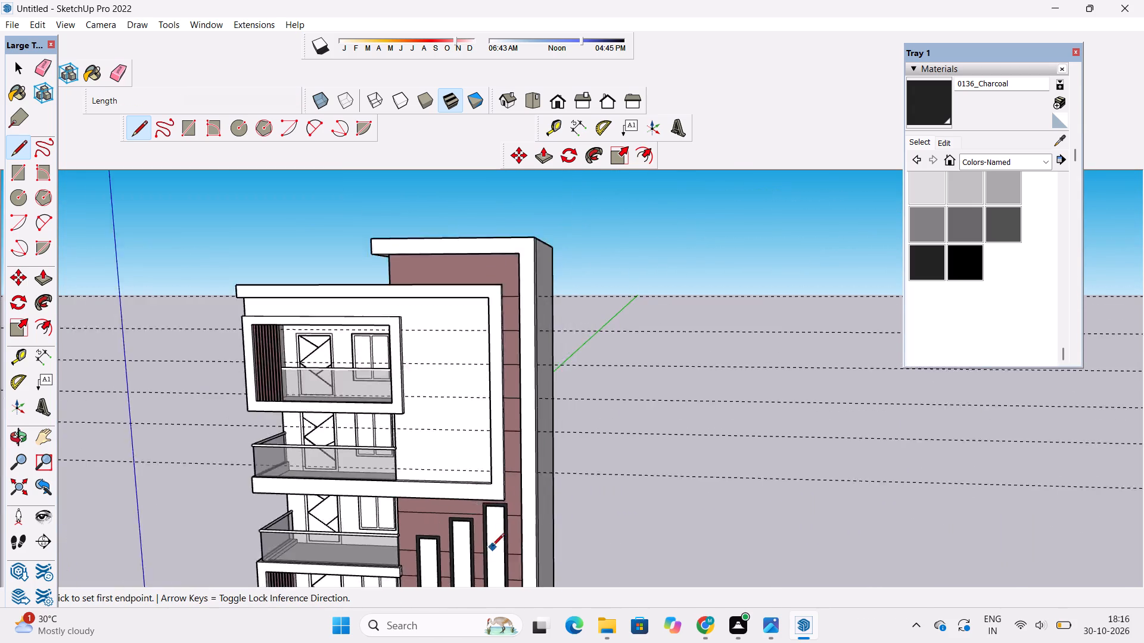
scroll(492, 547, down, 5)
scroll(529, 360, down, 5)
scroll(495, 545, up, 5)
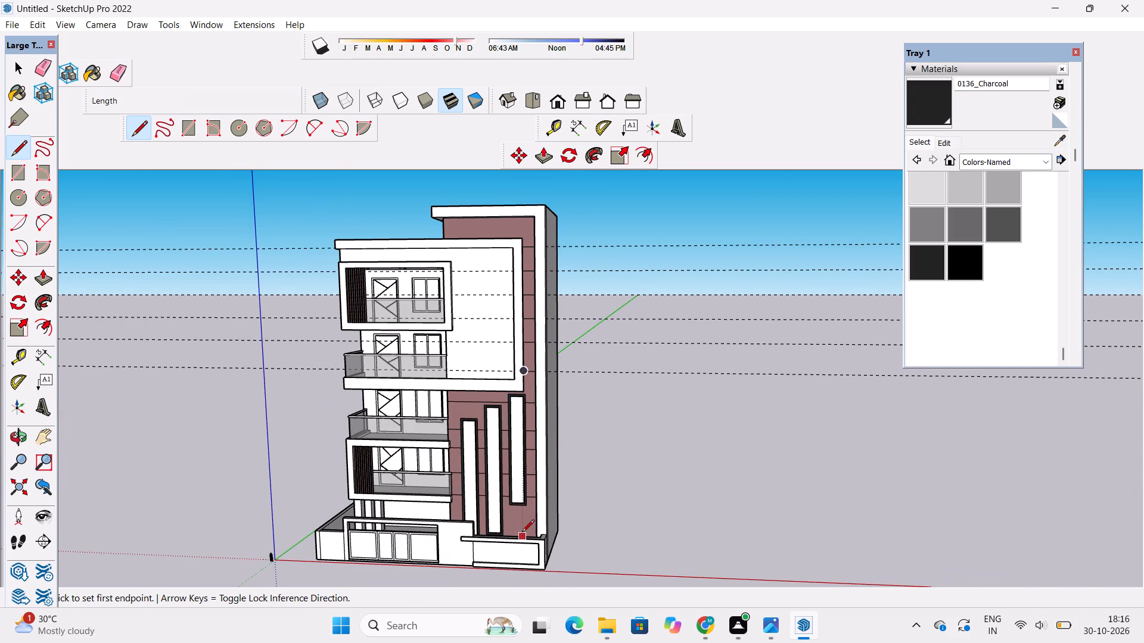
scroll(523, 519, up, 1)
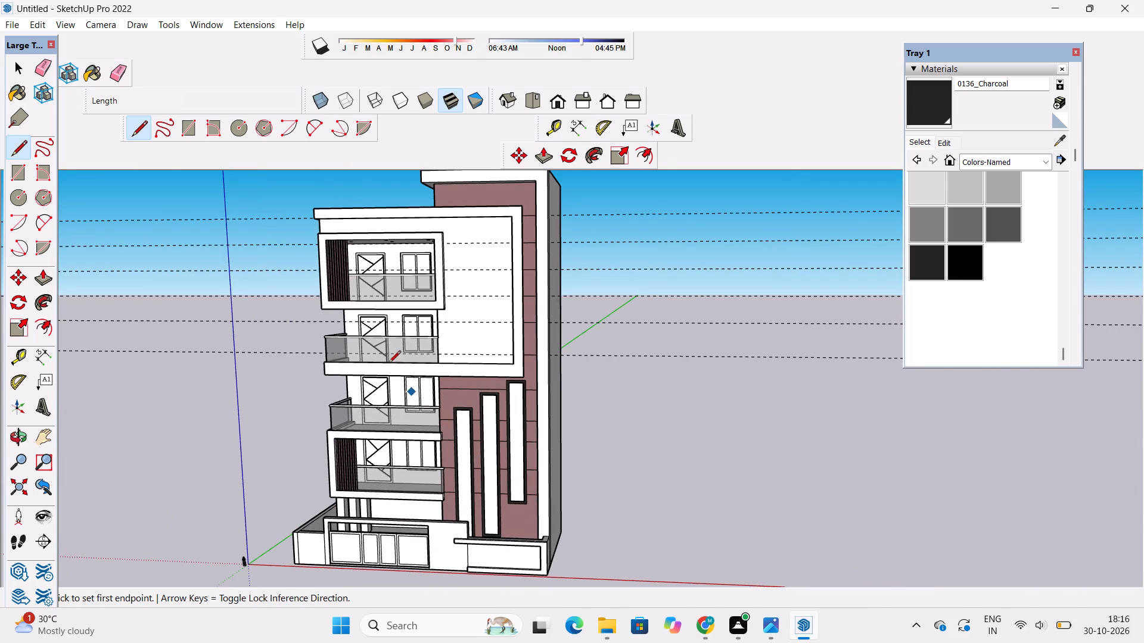
click(116, 73)
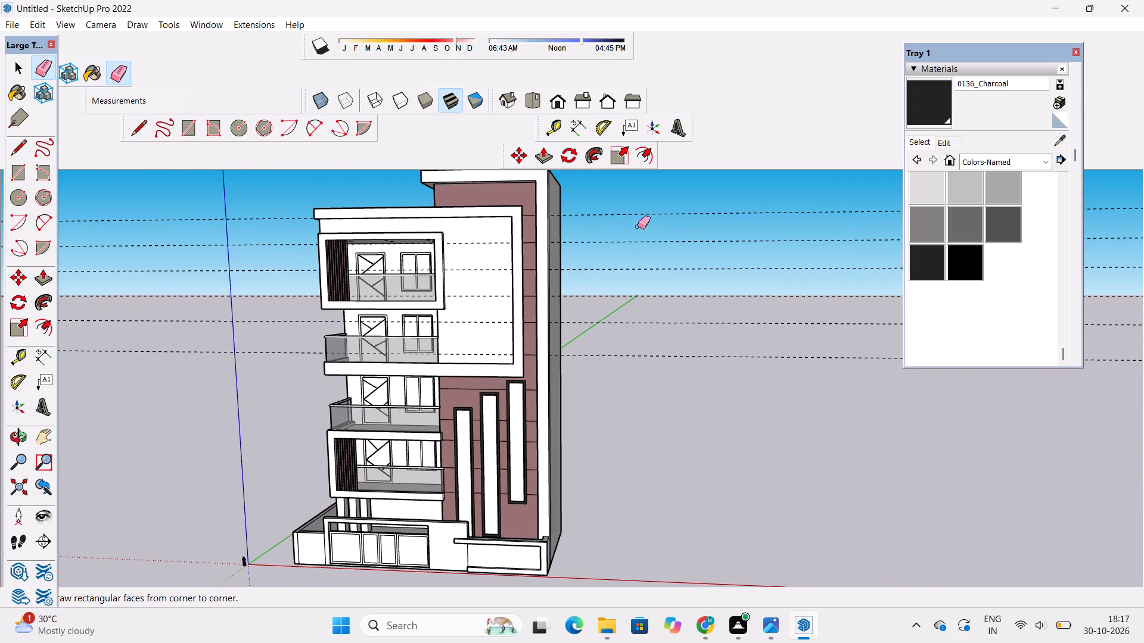
click(645, 215)
drag(645, 215, 683, 341)
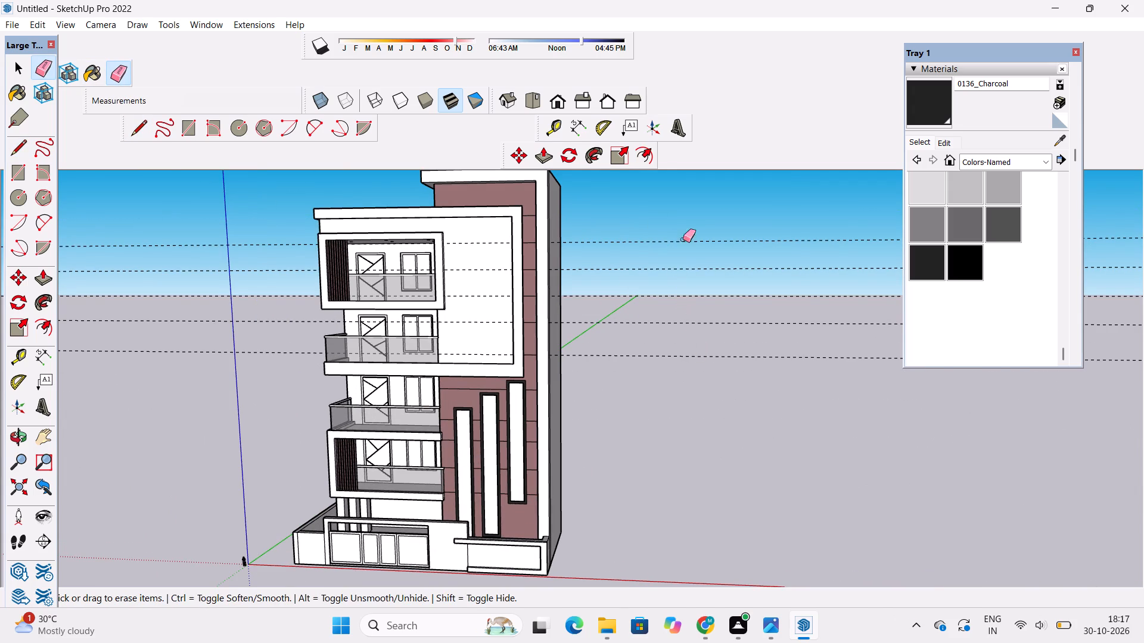
drag(687, 226, 704, 358)
Examine the whole building from the front, sides, above and below, including the balconies and the panelled maroon strip.
scroll(772, 411, down, 1)
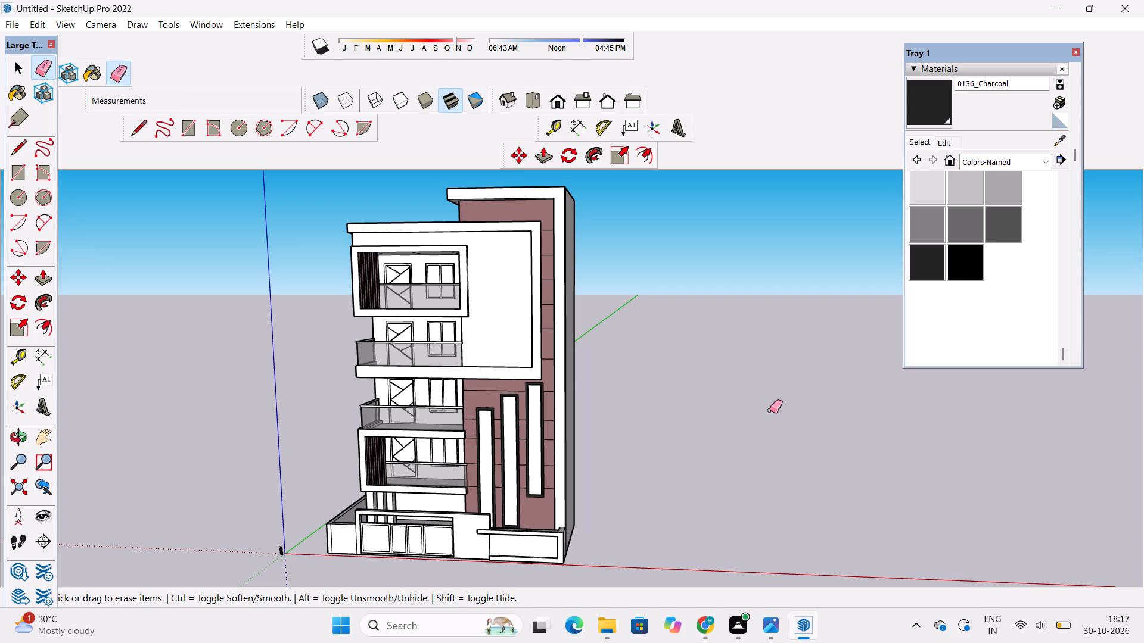
scroll(876, 458, down, 2)
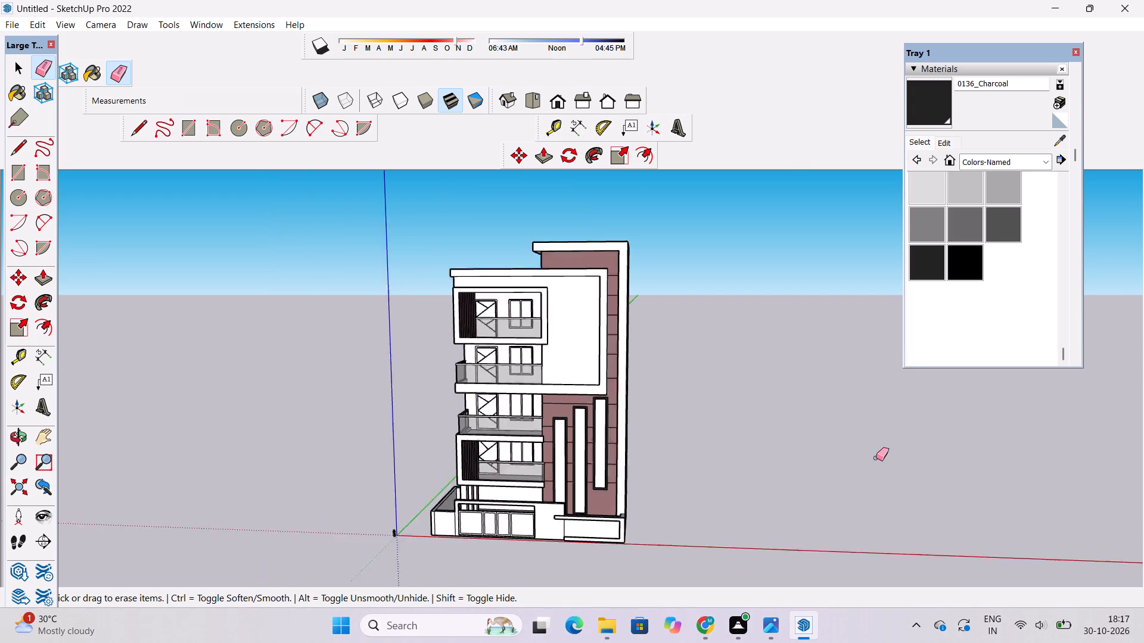
scroll(876, 458, down, 3)
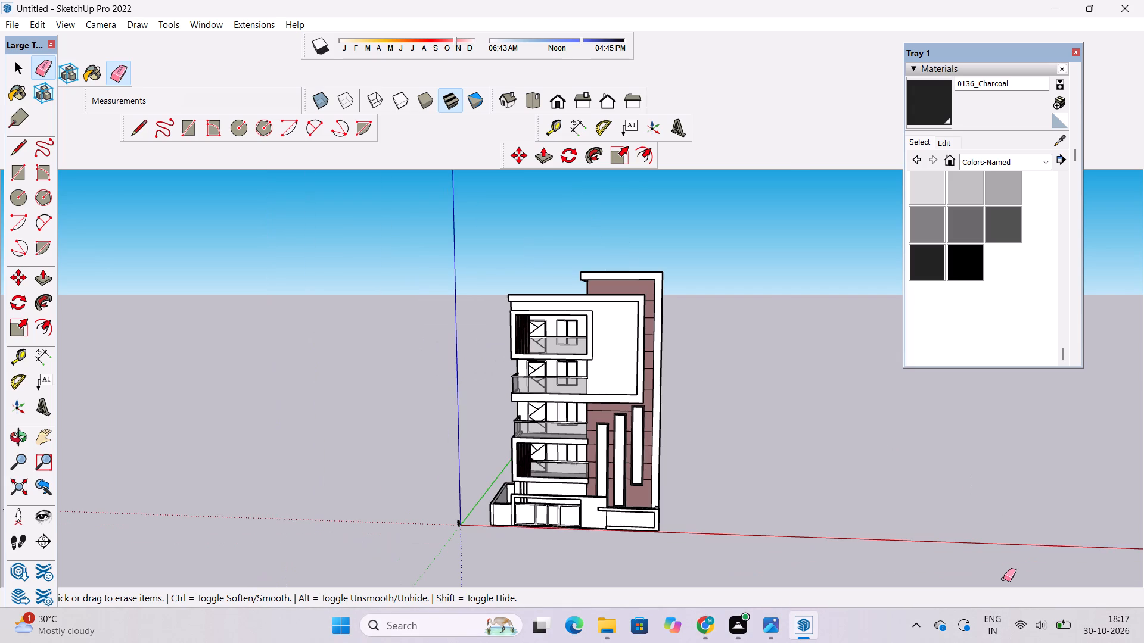
key(space)
key(o)
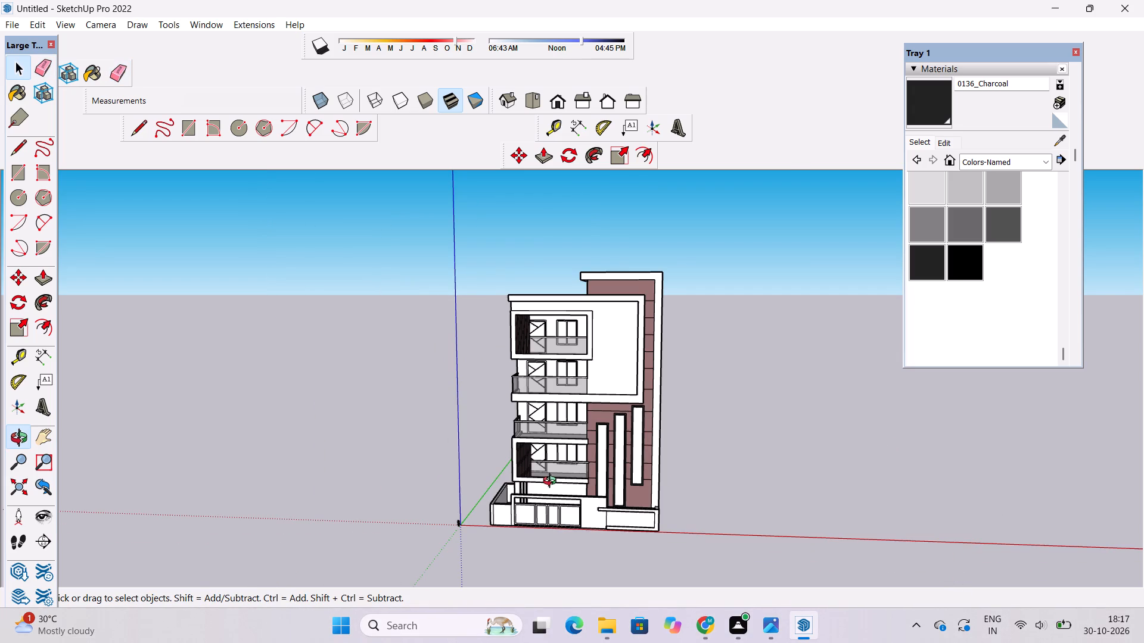
shift+drag(828, 386, 671, 427)
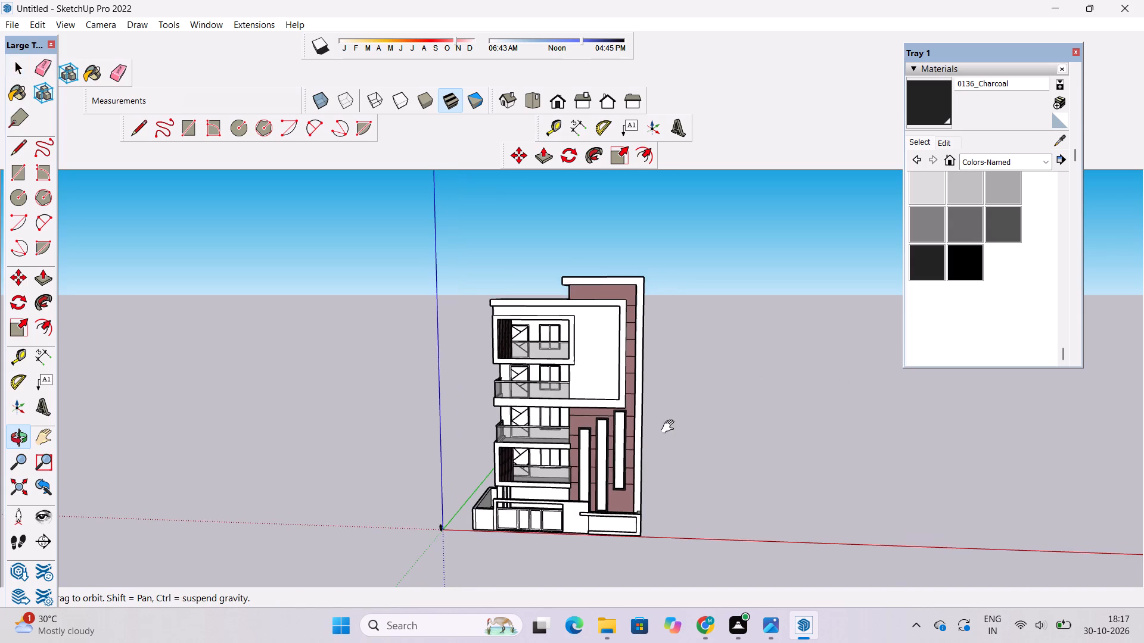
scroll(571, 462, up, 4)
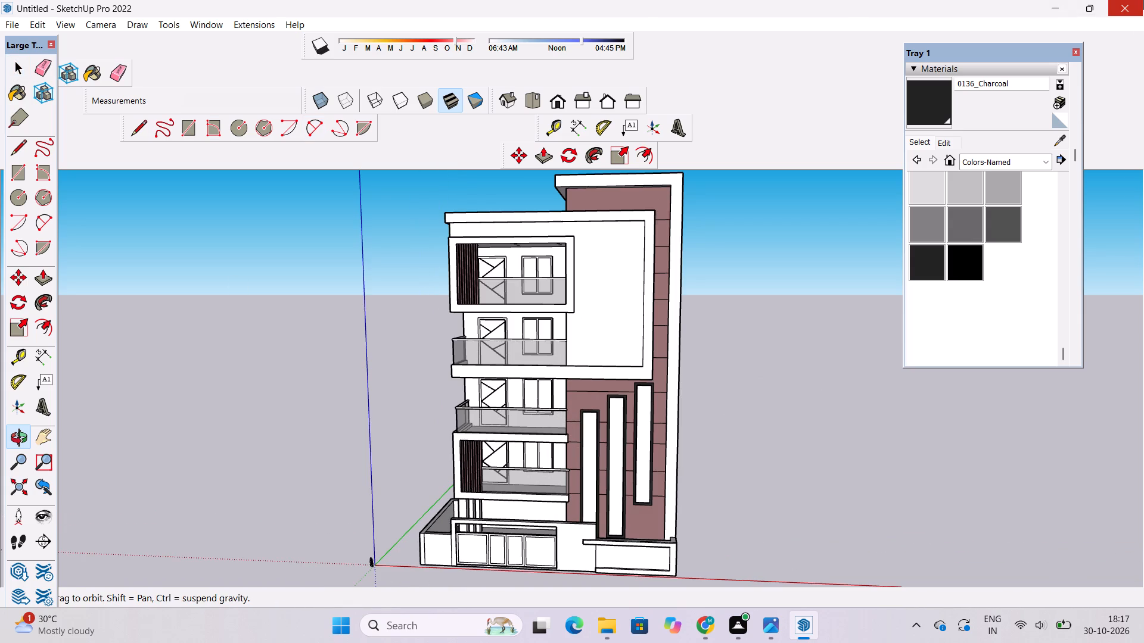
scroll(510, 375, down, 2)
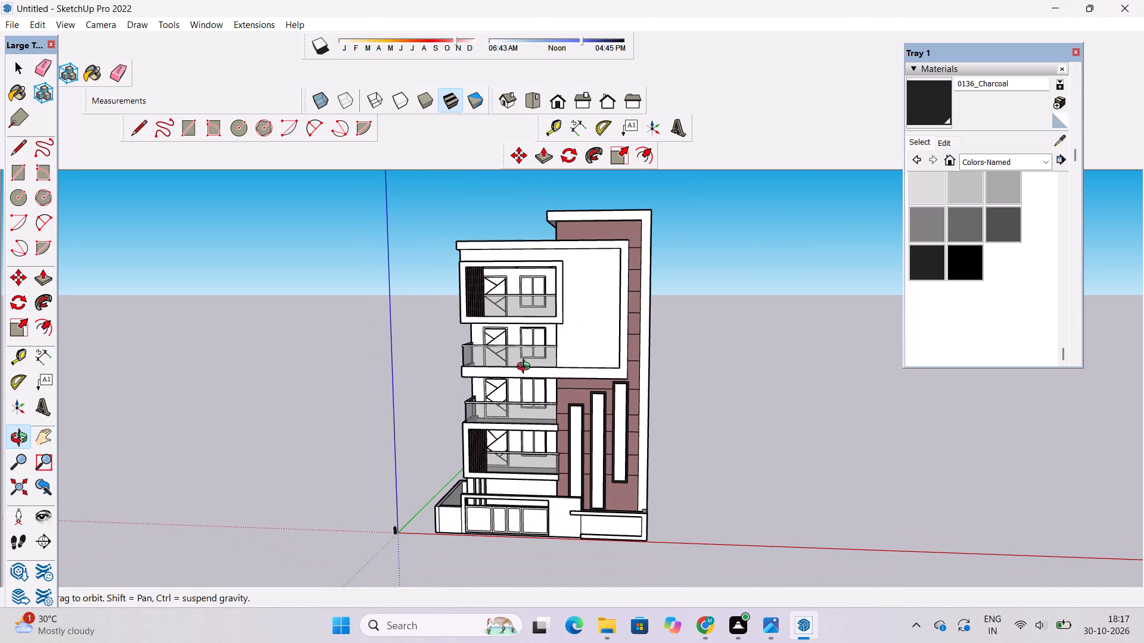
drag(534, 361, 518, 359)
shift+click(518, 341)
drag(515, 347, 573, 353)
scroll(575, 347, up, 6)
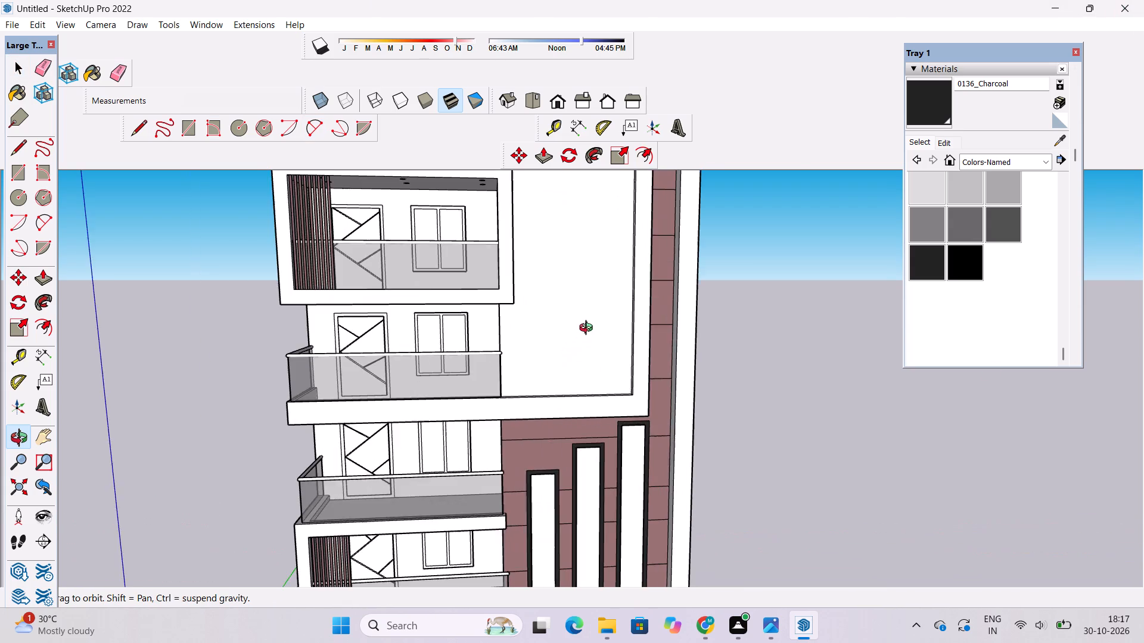
scroll(589, 329, up, 2)
shift+drag(611, 319, 604, 357)
drag(680, 445, 582, 438)
scroll(578, 395, down, 6)
shift+drag(583, 398, 801, 420)
scroll(797, 389, up, 2)
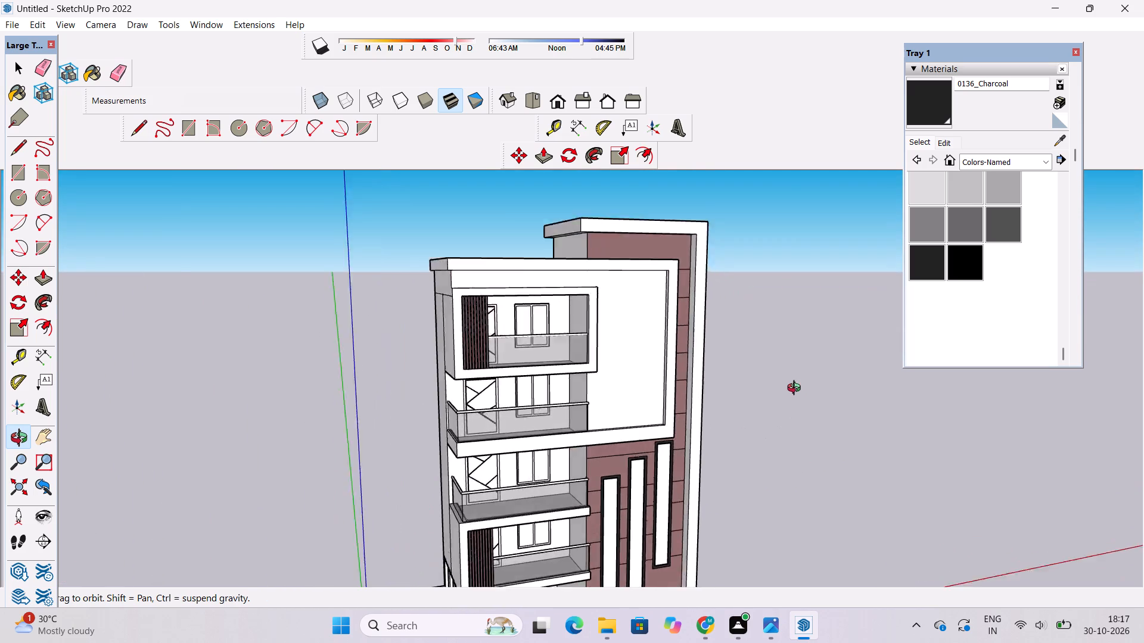
scroll(797, 389, up, 2)
drag(932, 446, 686, 473)
scroll(674, 402, down, 4)
drag(783, 374, 671, 413)
scroll(669, 426, up, 4)
shift+click(517, 518)
shift+drag(543, 512, 646, 519)
shift+click(1105, 535)
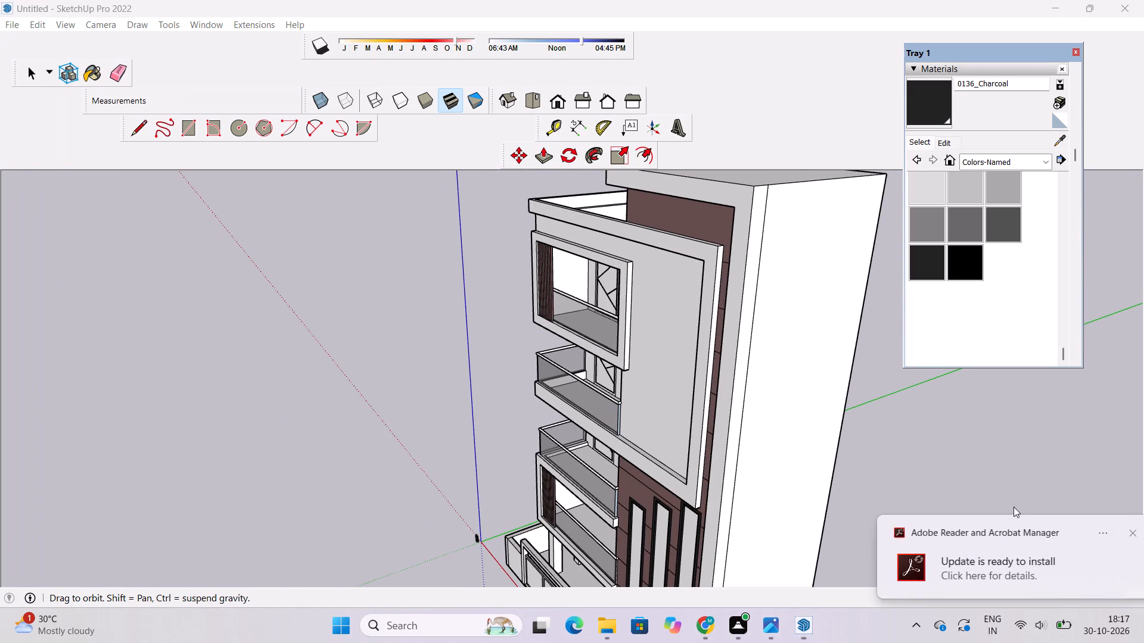
drag(271, 347, 431, 362)
scroll(454, 352, down, 2)
shift+drag(539, 370, 479, 380)
drag(479, 380, 517, 378)
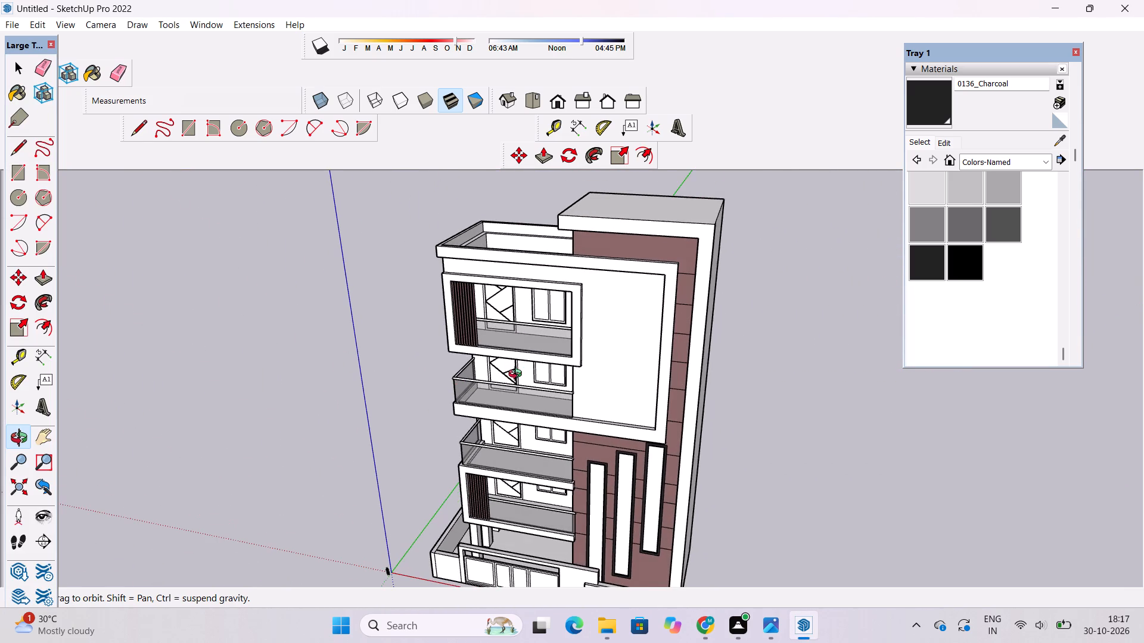
drag(518, 369, 636, 311)
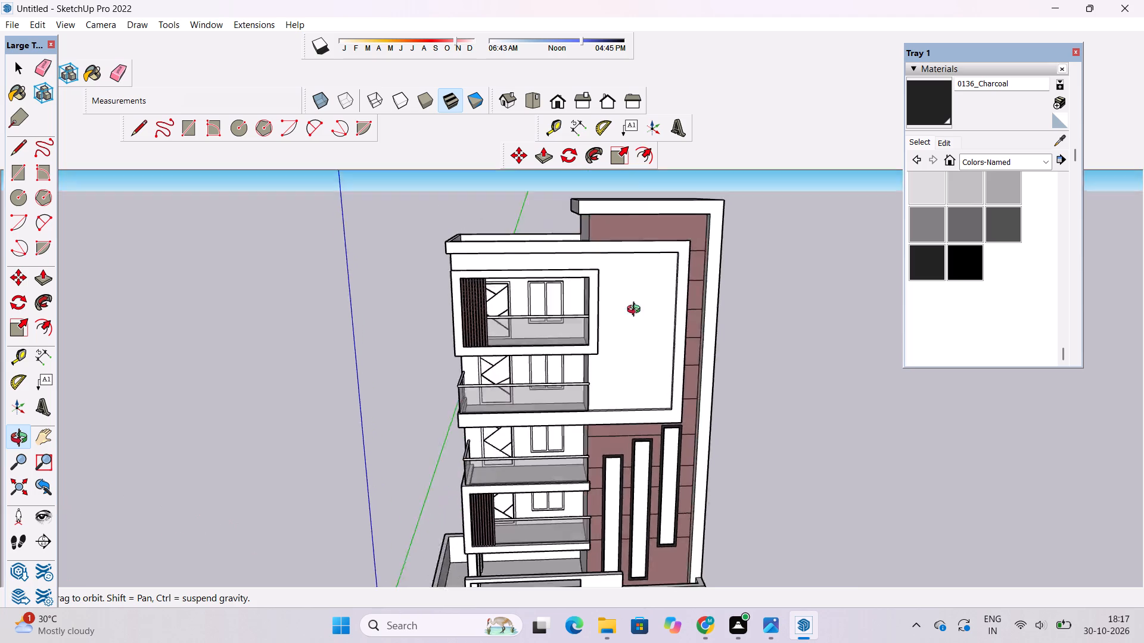
drag(636, 311, 860, 223)
scroll(611, 310, up, 4)
shift+drag(614, 303, 686, 362)
drag(701, 364, 428, 416)
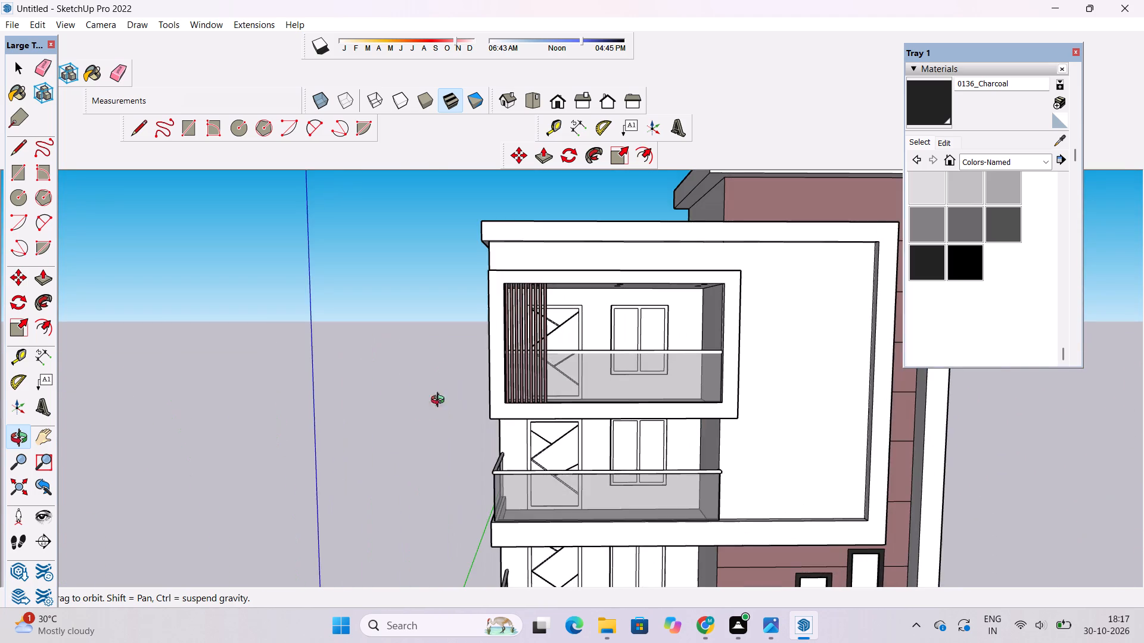
scroll(563, 345, up, 6)
shift+drag(626, 356, 374, 196)
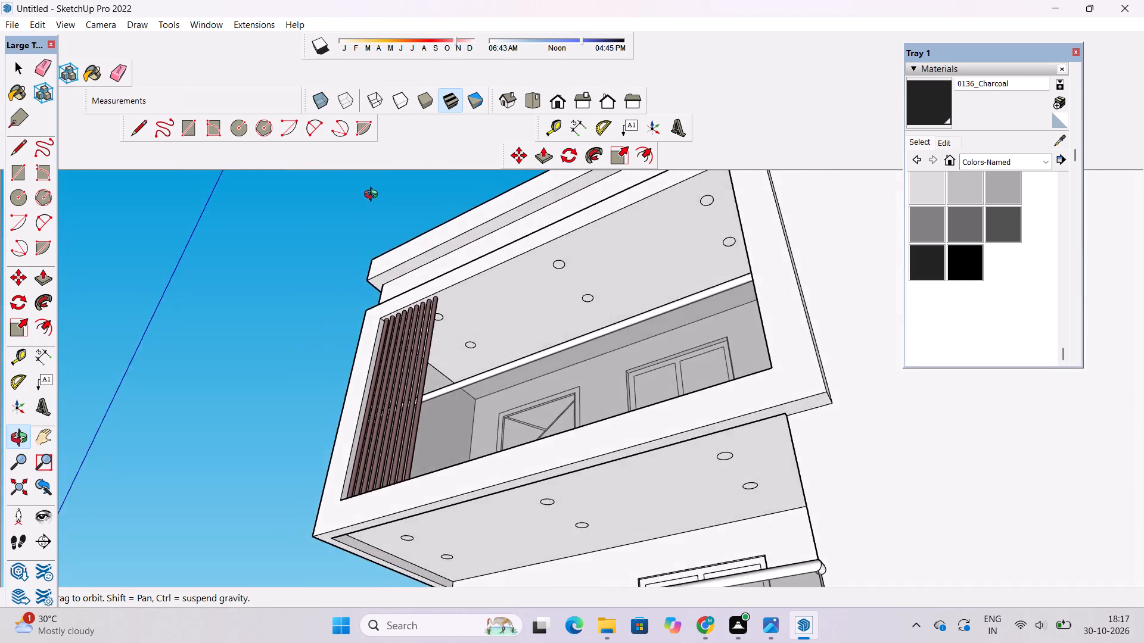
shift+drag(374, 196, 583, 341)
shift+scroll(575, 297, down, 7)
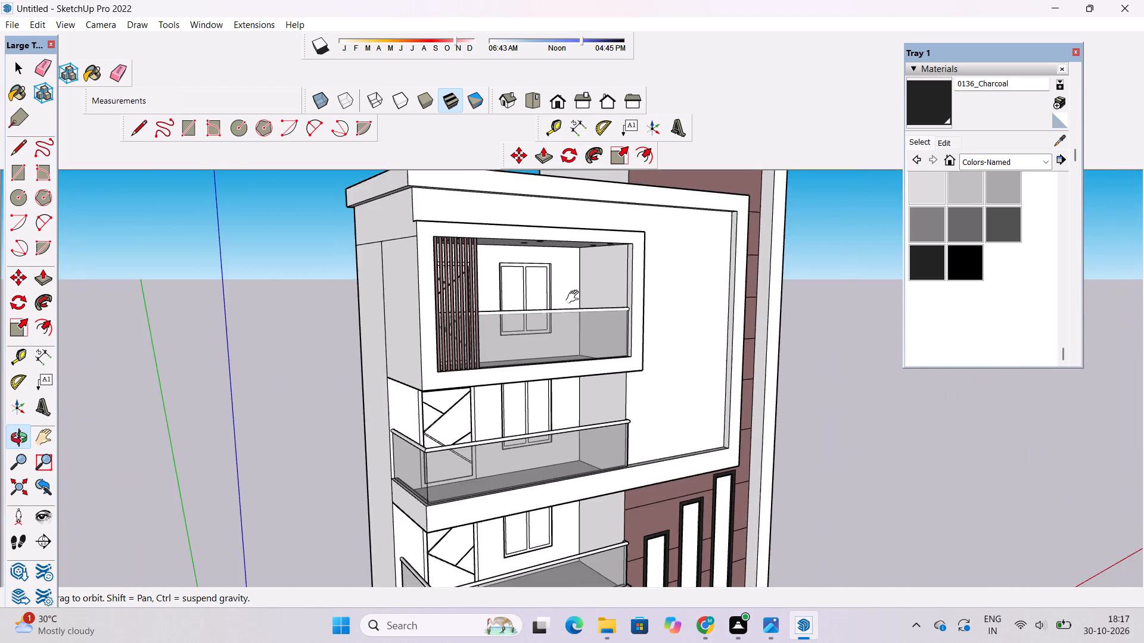
drag(688, 352, 688, 372)
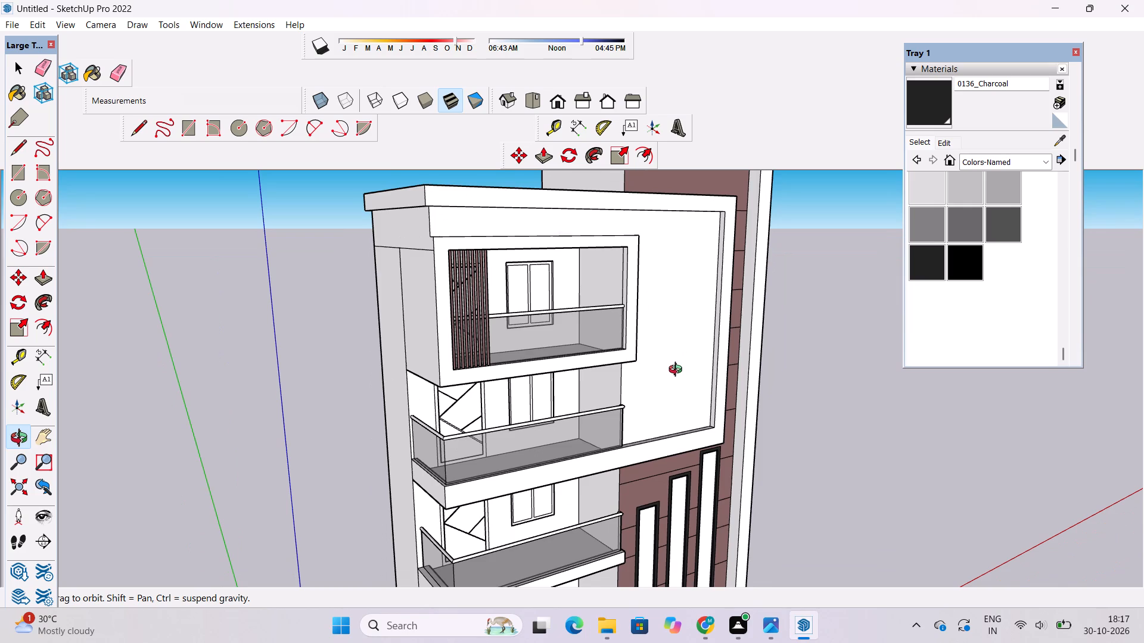
scroll(676, 371, down, 6)
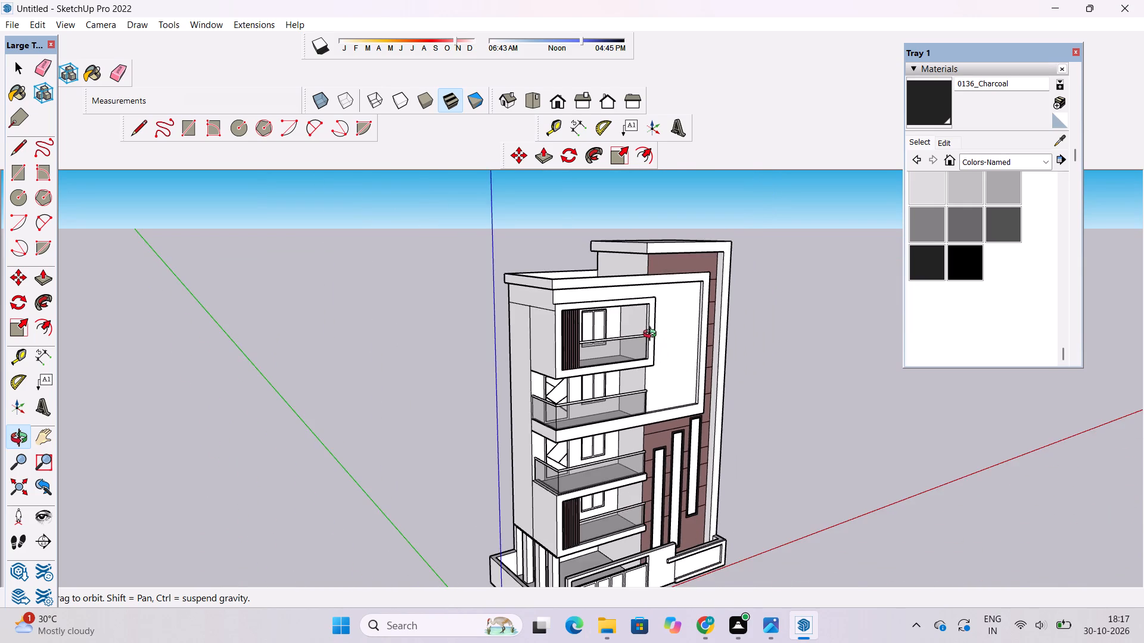
scroll(641, 356, up, 3)
shift+drag(641, 359, 606, 370)
drag(613, 380, 568, 388)
scroll(562, 376, down, 3)
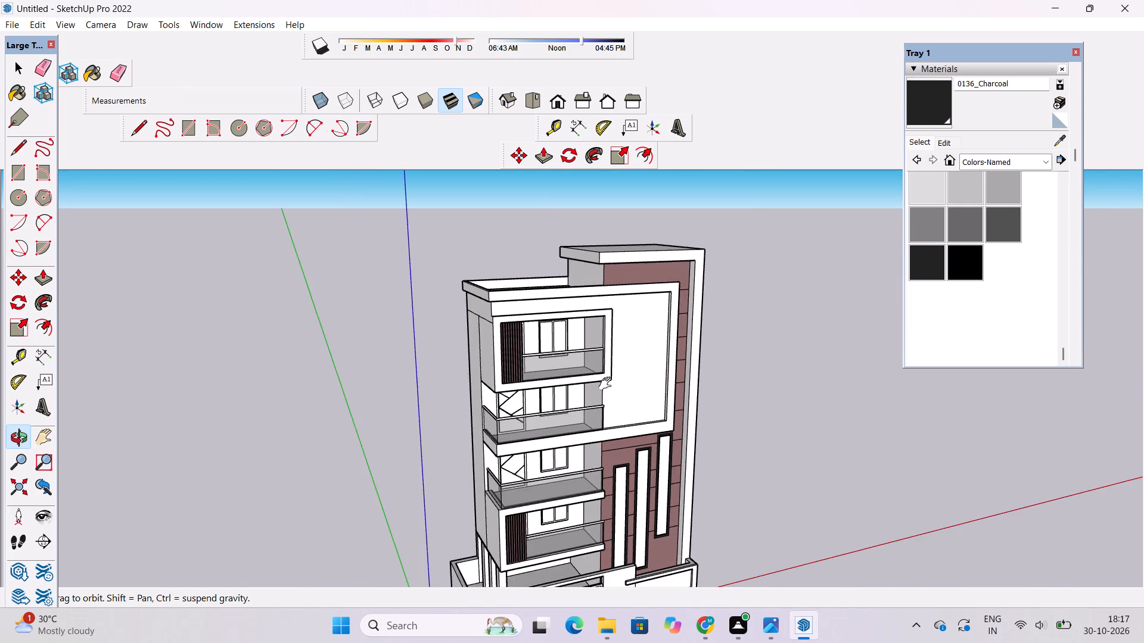
shift+drag(610, 387, 592, 396)
drag(592, 413, 514, 419)
scroll(554, 436, up, 4)
shift+drag(571, 440, 509, 439)
Paint the door frame on the second balcony from the top with the 0119_RosyBrown colour.
scroll(987, 212, up, 2)
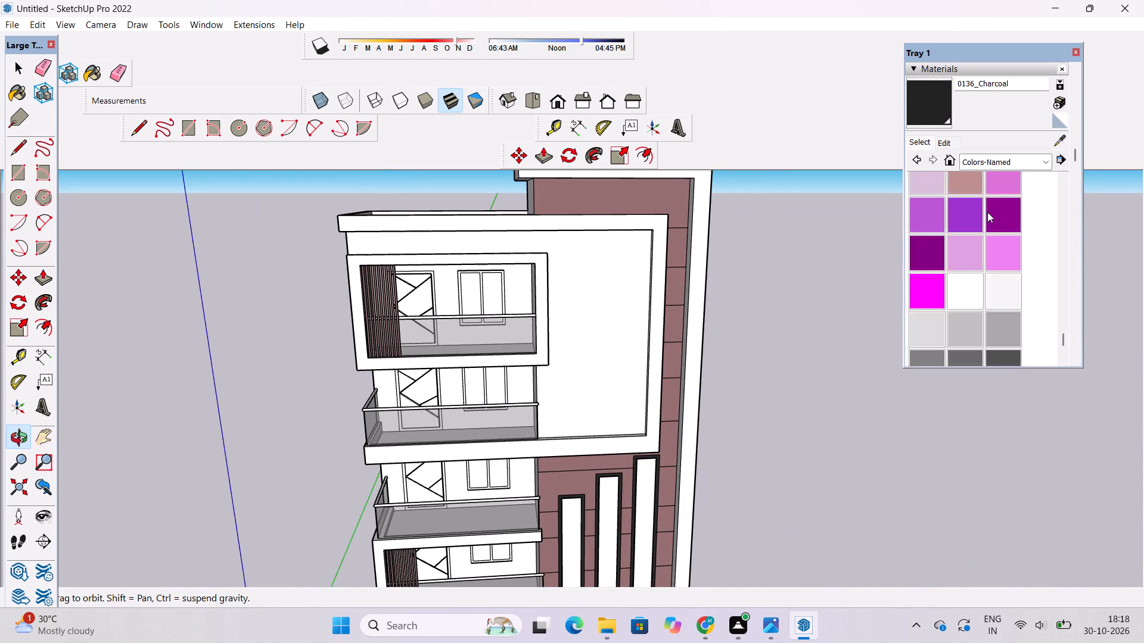
scroll(987, 212, up, 3)
scroll(987, 221, down, 2)
click(965, 245)
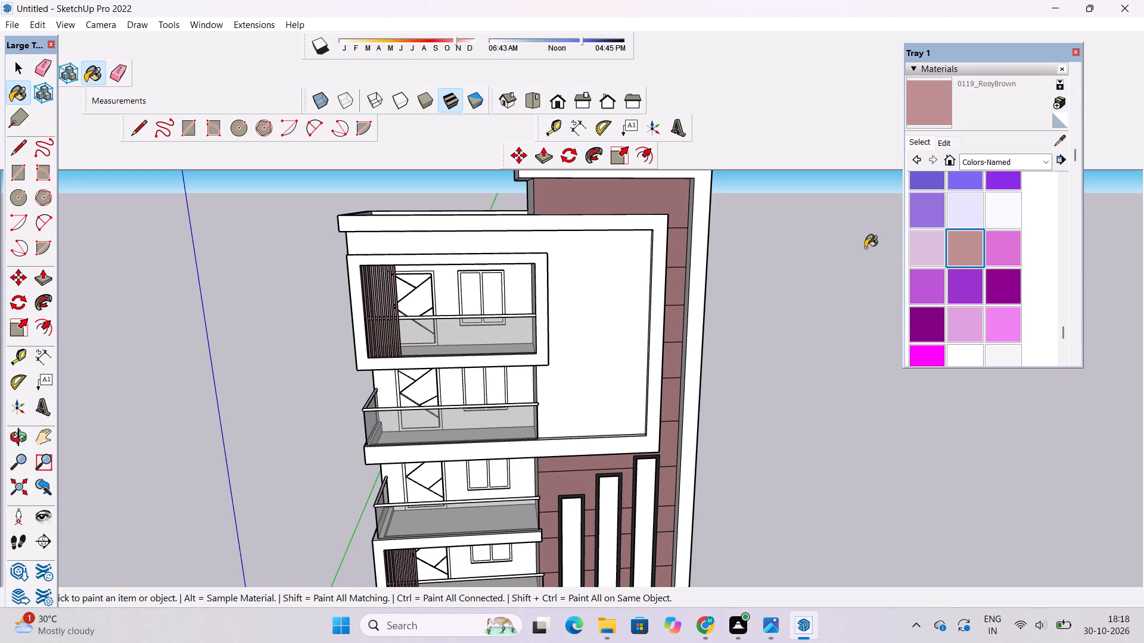
scroll(792, 211, down, 1)
scroll(456, 373, down, 4)
scroll(365, 298, down, 4)
scroll(533, 404, up, 1)
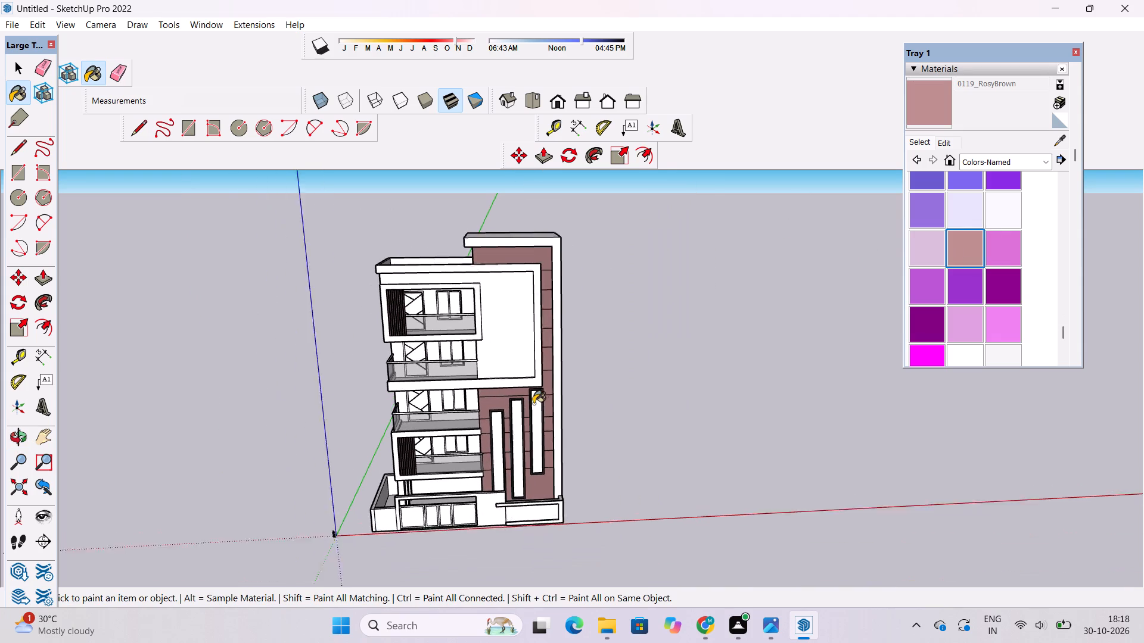
scroll(533, 404, up, 1)
scroll(387, 336, up, 20)
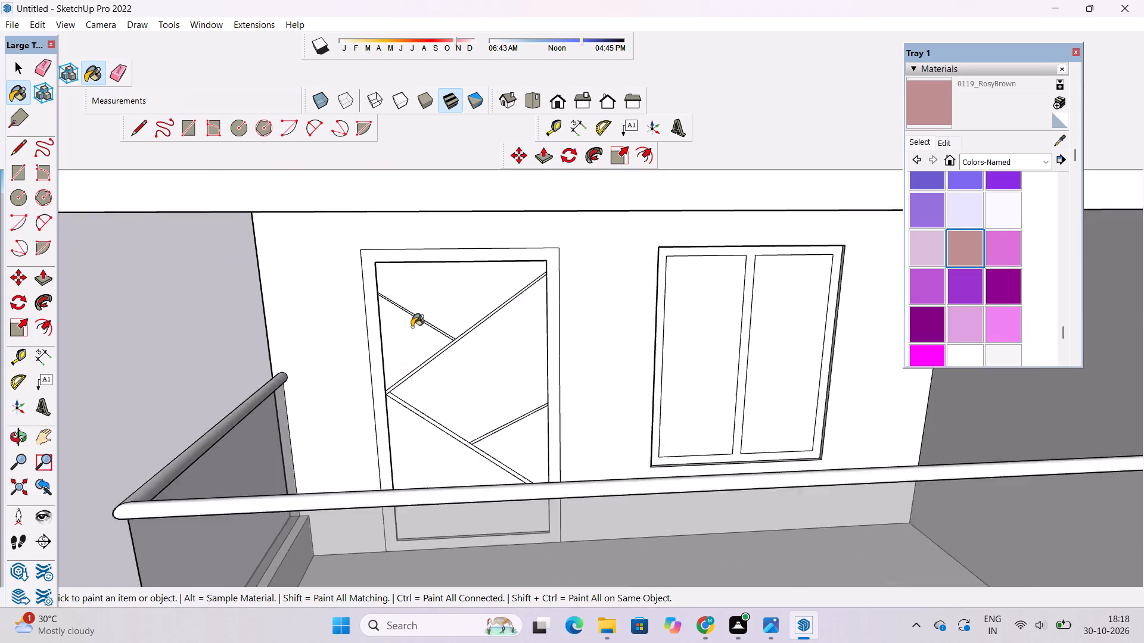
scroll(412, 327, up, 2)
scroll(422, 238, up, 4)
click(421, 241)
Paint the top balcony's door frame with the same rosy brown material.
scroll(406, 270, down, 9)
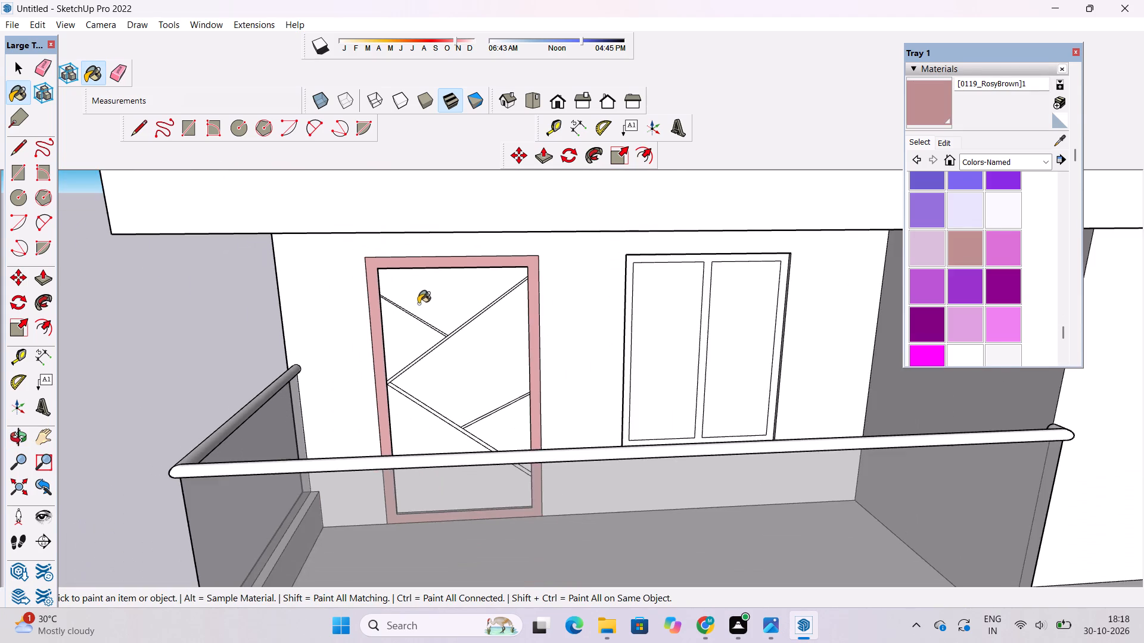
scroll(408, 341, down, 16)
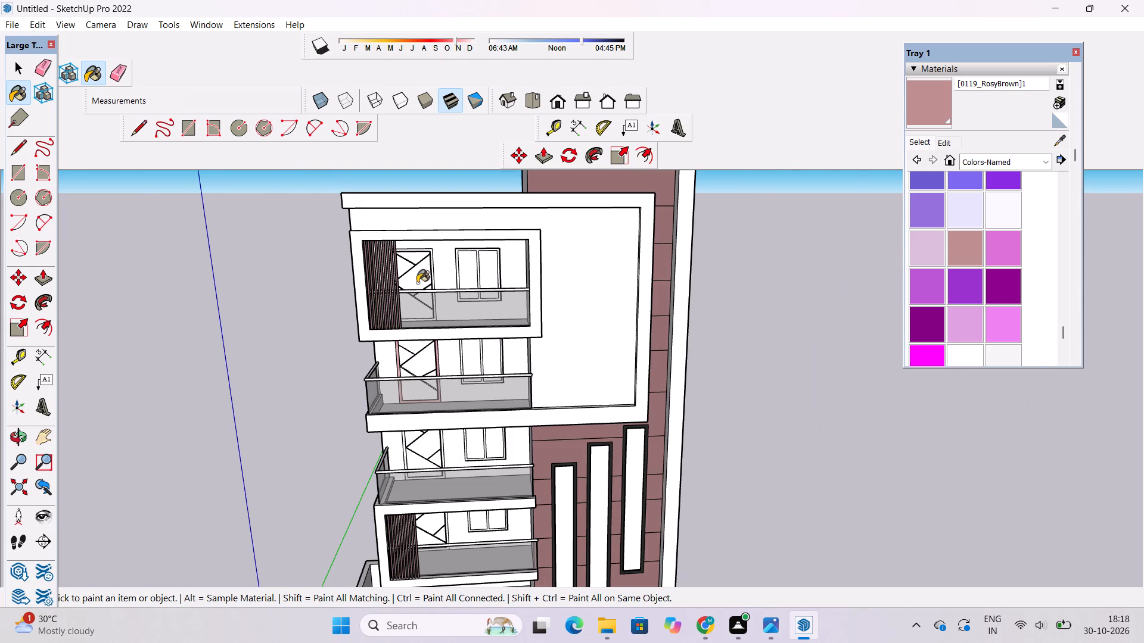
scroll(417, 283, up, 17)
click(431, 261)
Paint the door frames on the two lower balconies with the same rosy brown material.
scroll(432, 226, down, 20)
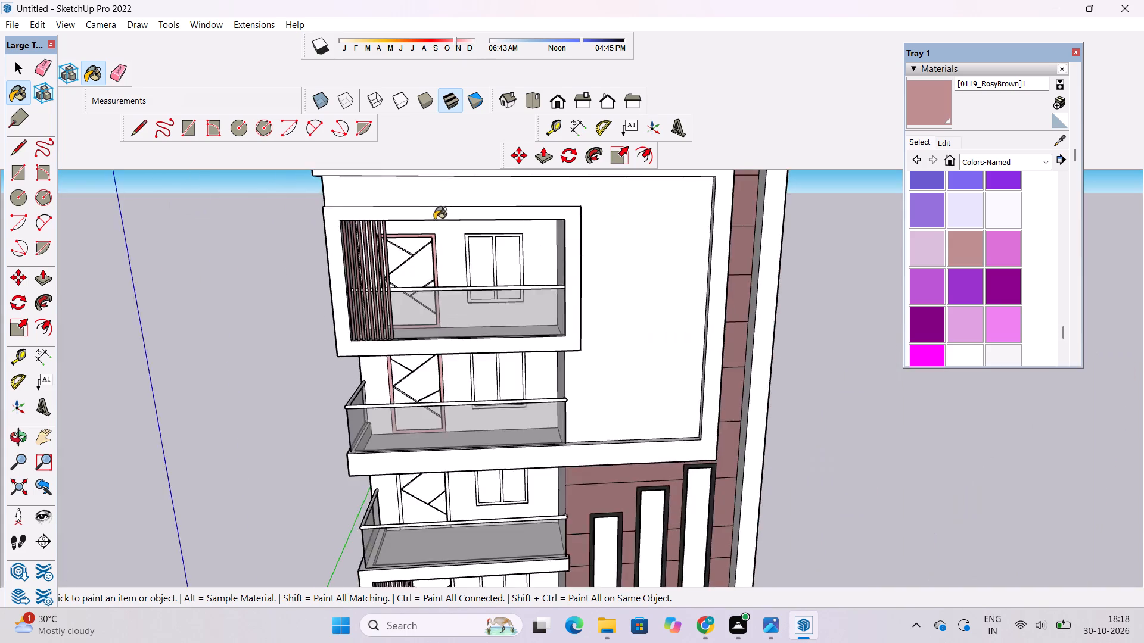
scroll(434, 220, down, 3)
scroll(454, 405, up, 6)
scroll(422, 363, up, 19)
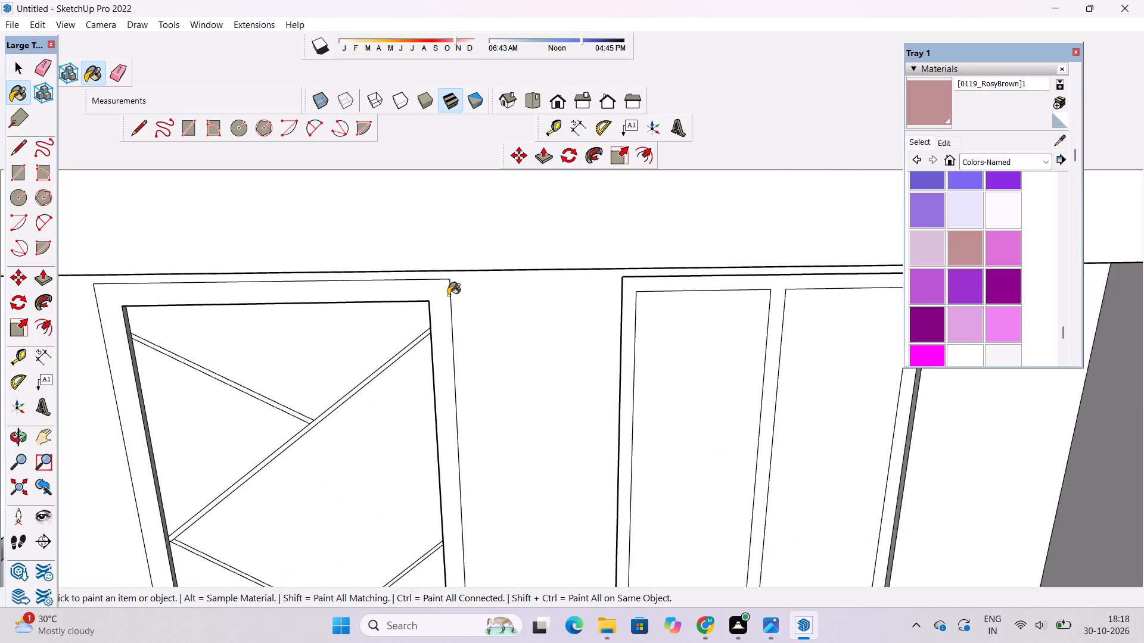
scroll(448, 295, up, 4)
click(436, 301)
scroll(451, 251, down, 16)
scroll(466, 242, down, 6)
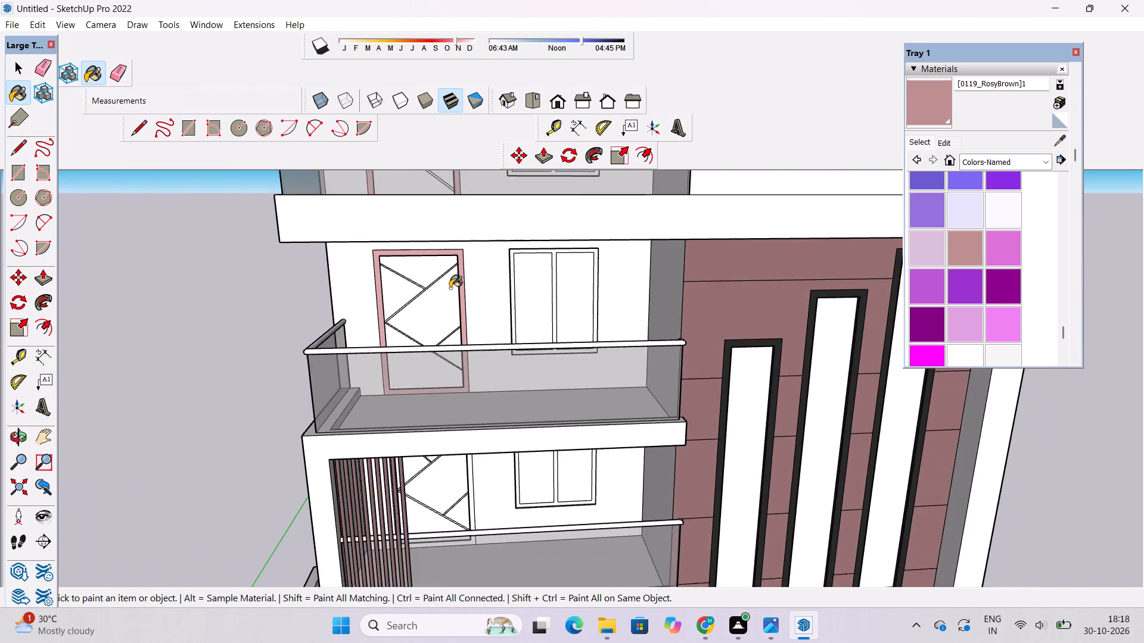
scroll(450, 288, down, 5)
scroll(453, 417, up, 5)
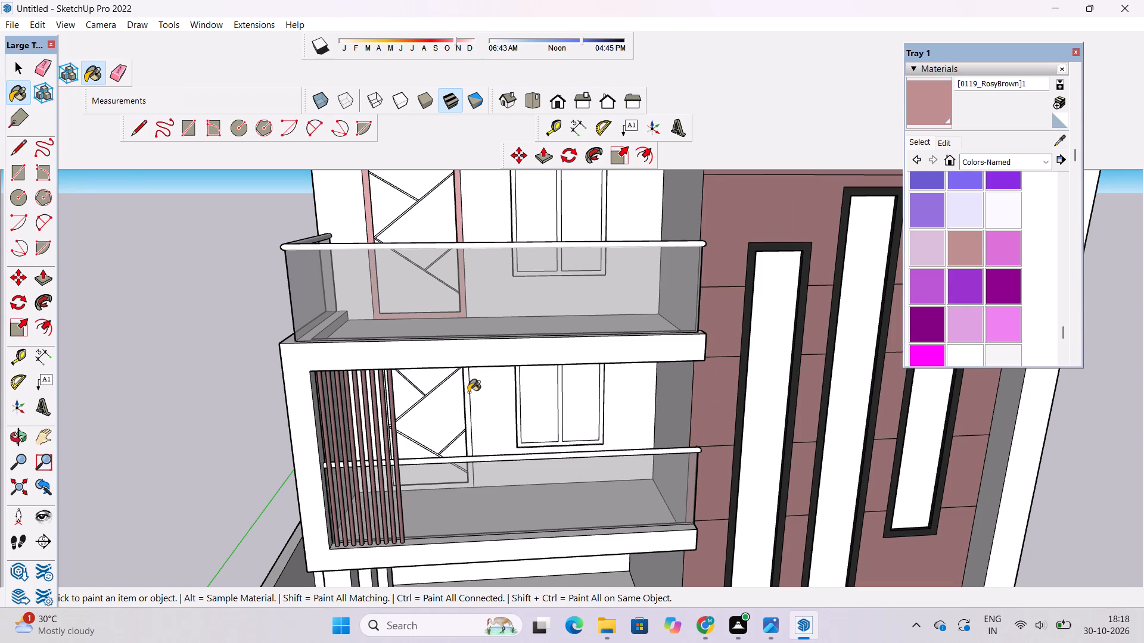
click(468, 388)
Darken the rosy brown material used on the door frames to a deep dark brown.
scroll(452, 427, up, 5)
scroll(412, 385, down, 1)
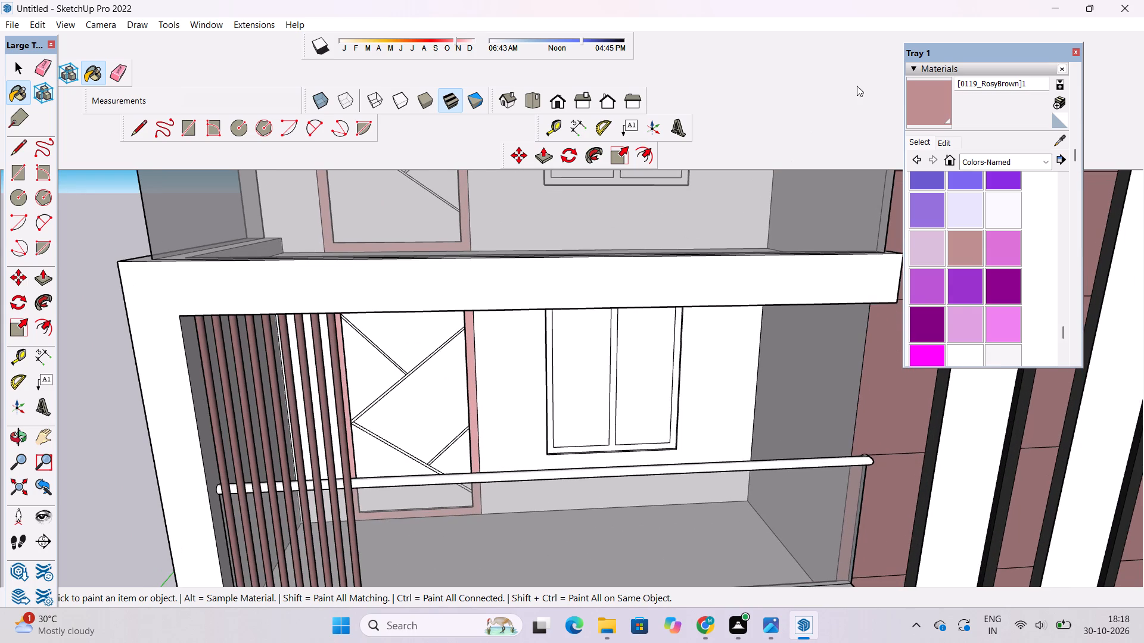
click(938, 142)
click(980, 205)
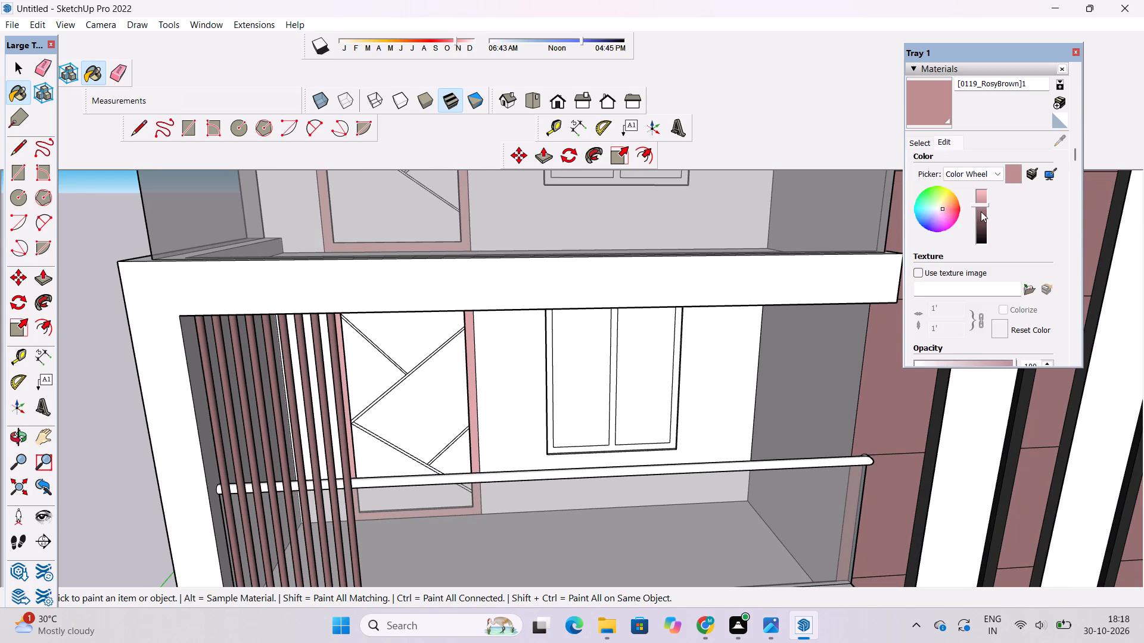
click(981, 213)
double_click(978, 219)
click(977, 221)
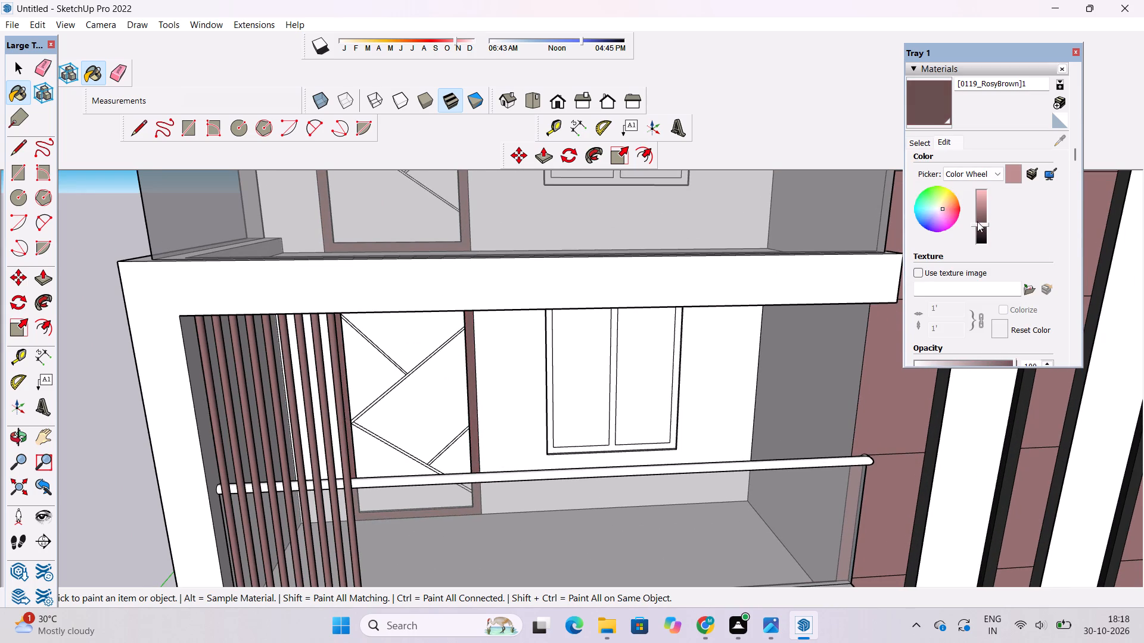
click(977, 226)
Paint the front faces of the window frames on the two upper balconies with the darkened rosy brown material.
scroll(418, 452, down, 5)
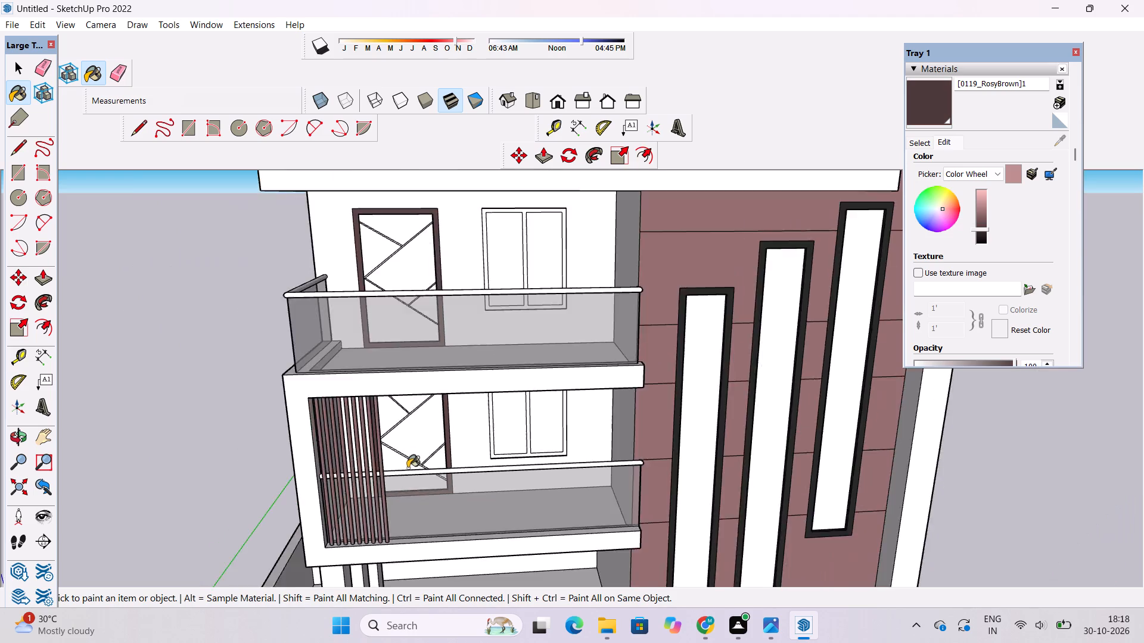
scroll(408, 468, down, 6)
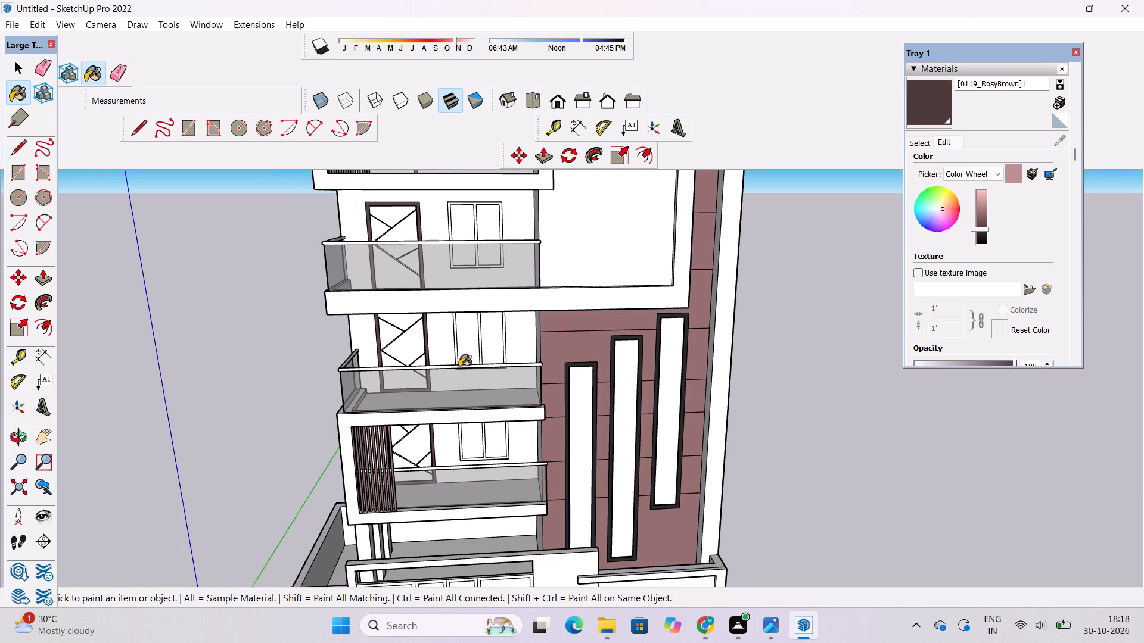
scroll(466, 377, down, 2)
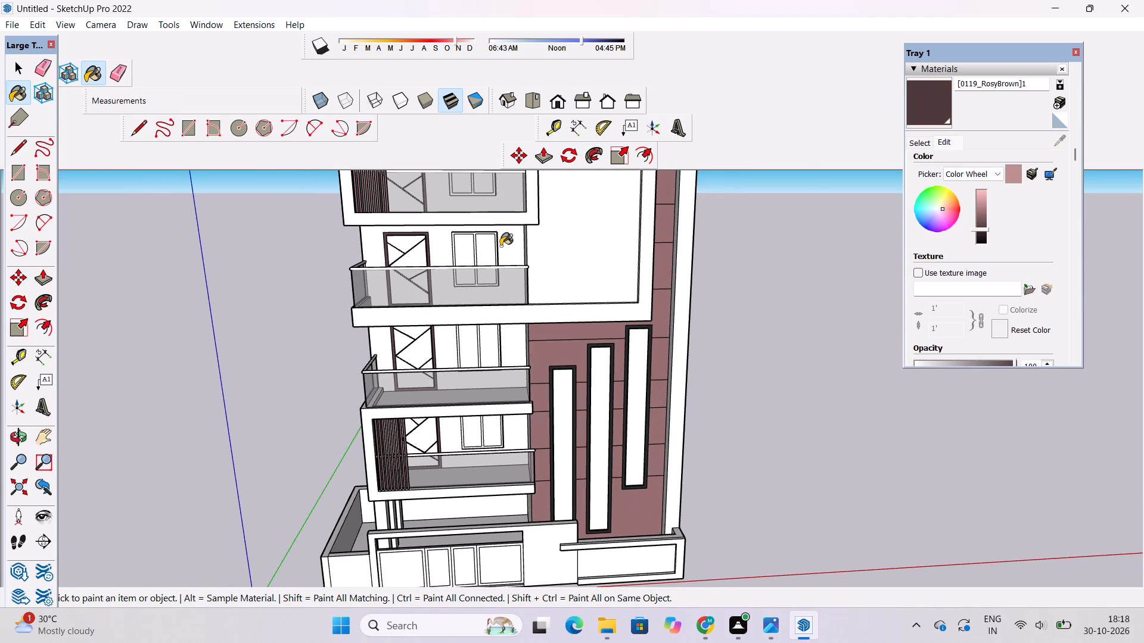
scroll(500, 246, up, 12)
click(461, 232)
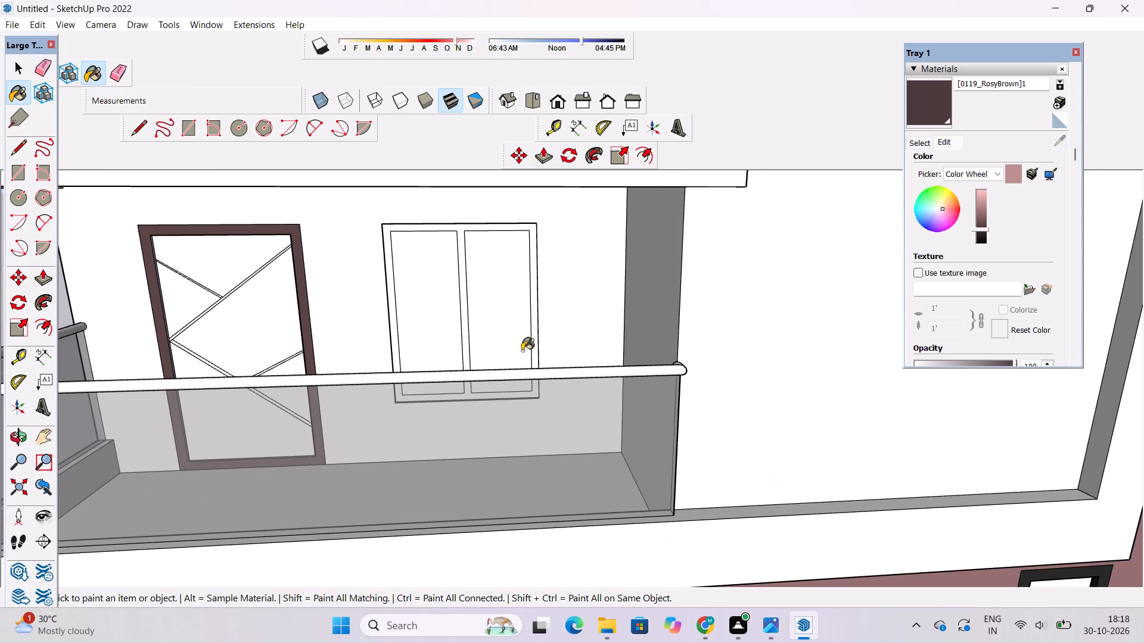
scroll(524, 366, down, 12)
scroll(505, 193, up, 11)
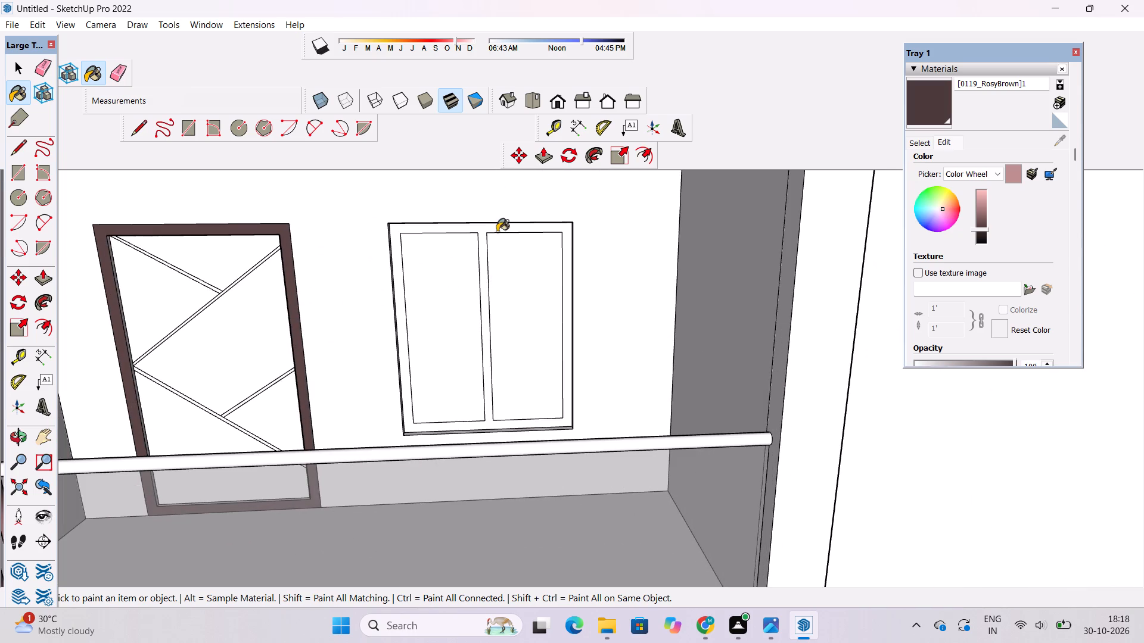
click(479, 230)
Paint the front faces of the window frames on the two lower balconies with the darkened rosy brown material.
scroll(487, 228, down, 6)
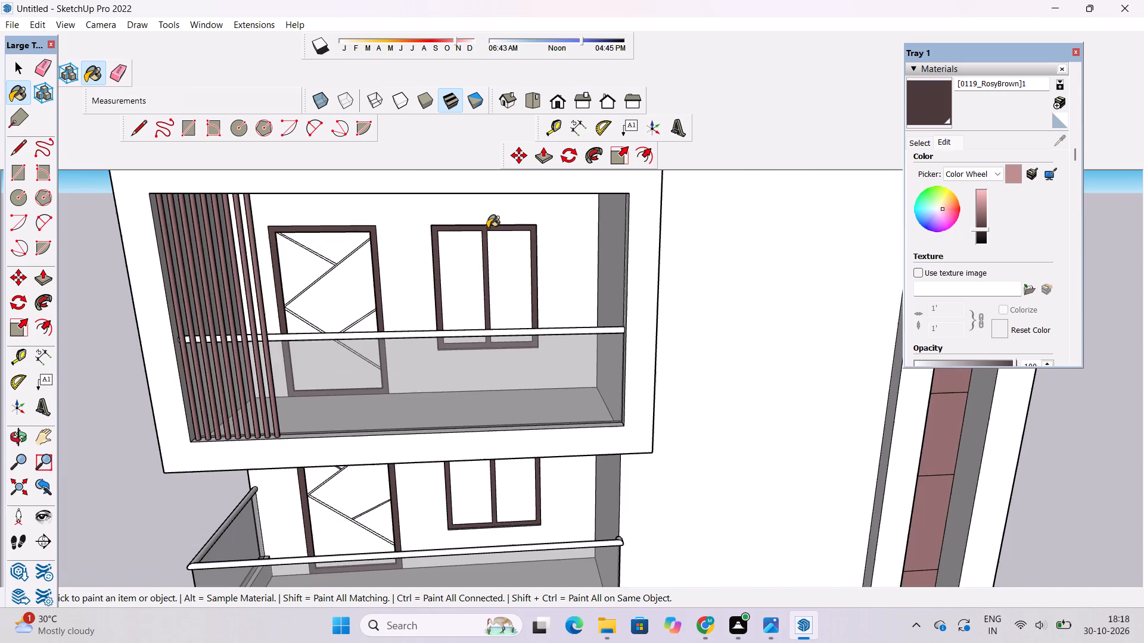
scroll(487, 228, down, 18)
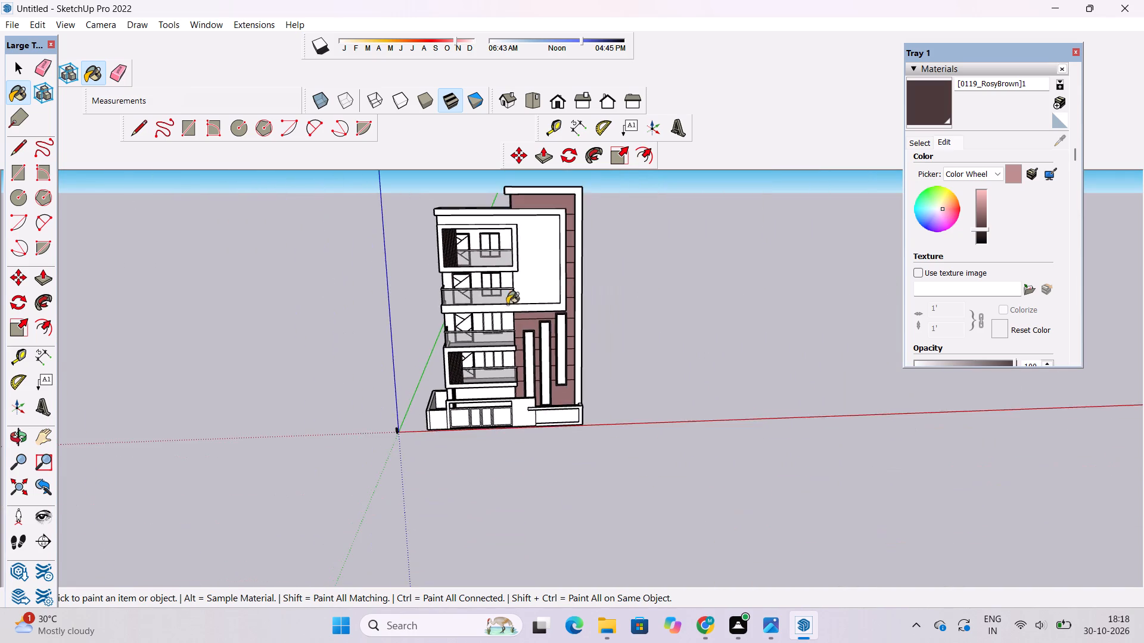
scroll(505, 348, up, 5)
scroll(502, 327, up, 19)
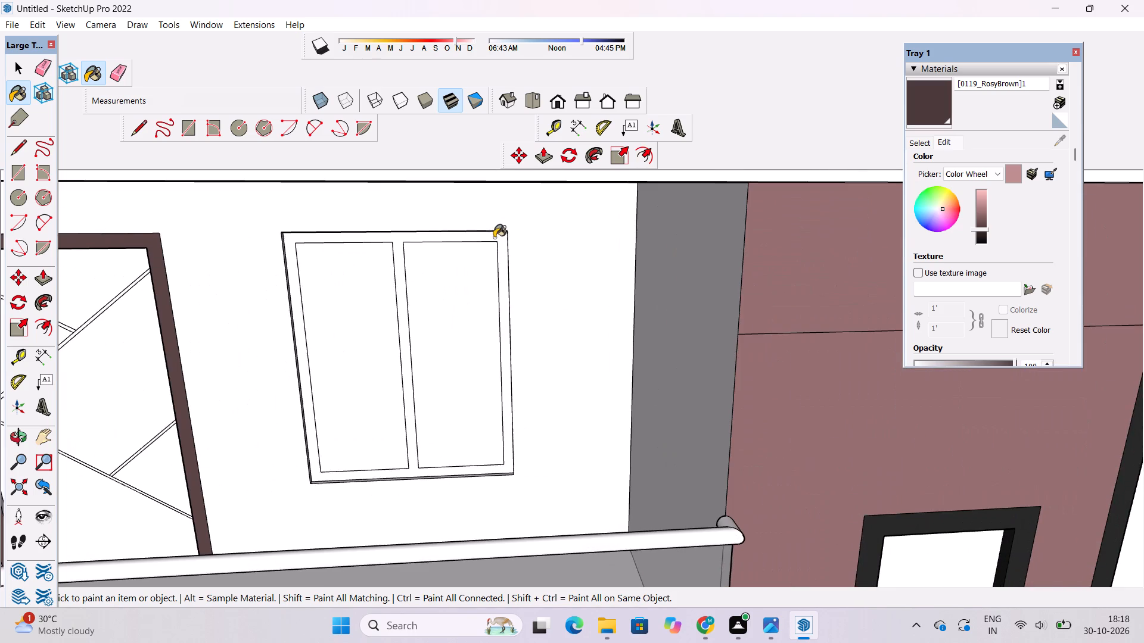
click(494, 238)
scroll(487, 246, down, 10)
scroll(476, 489, up, 11)
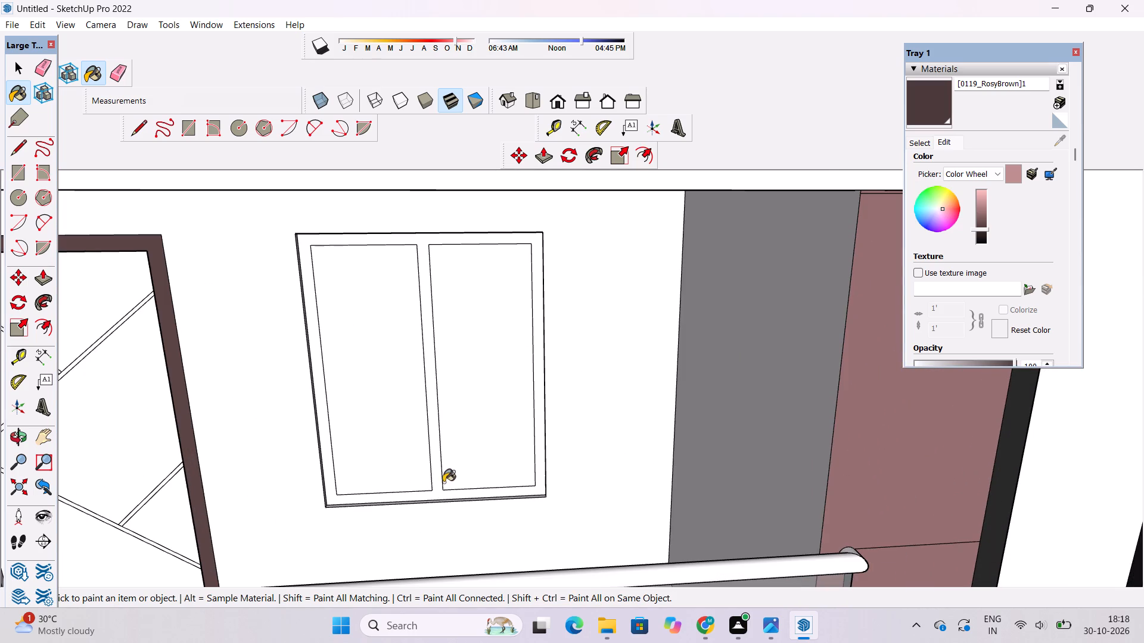
click(436, 472)
Paint both outer side edges and the underside of the lowest balcony's window frame in the same dark brown.
scroll(433, 483, down, 6)
scroll(415, 488, up, 5)
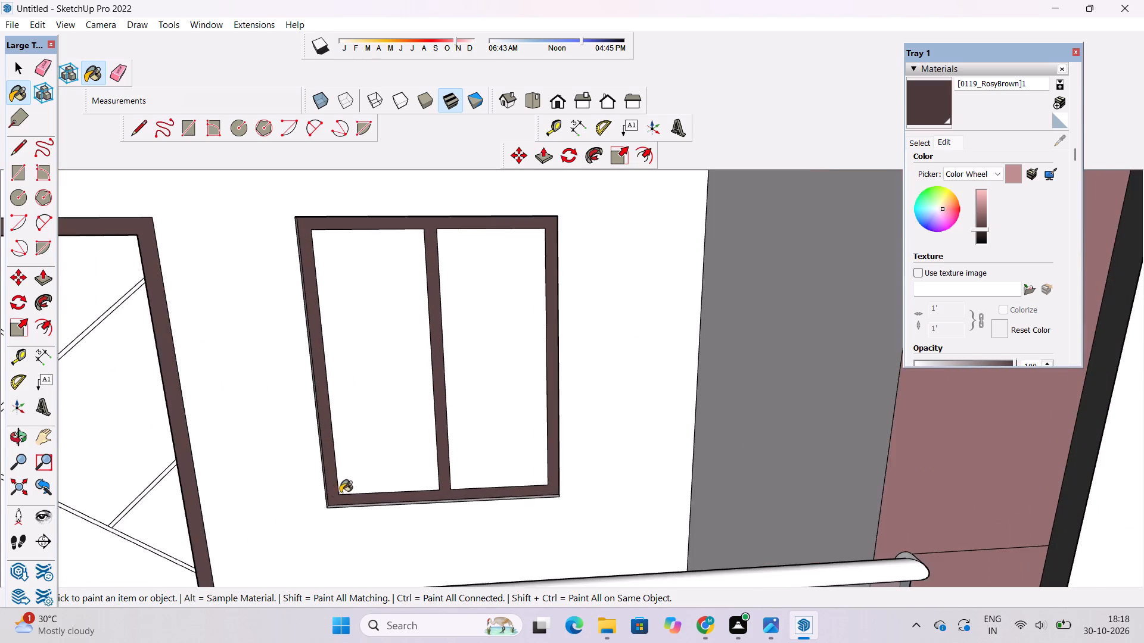
scroll(332, 495, up, 16)
click(301, 475)
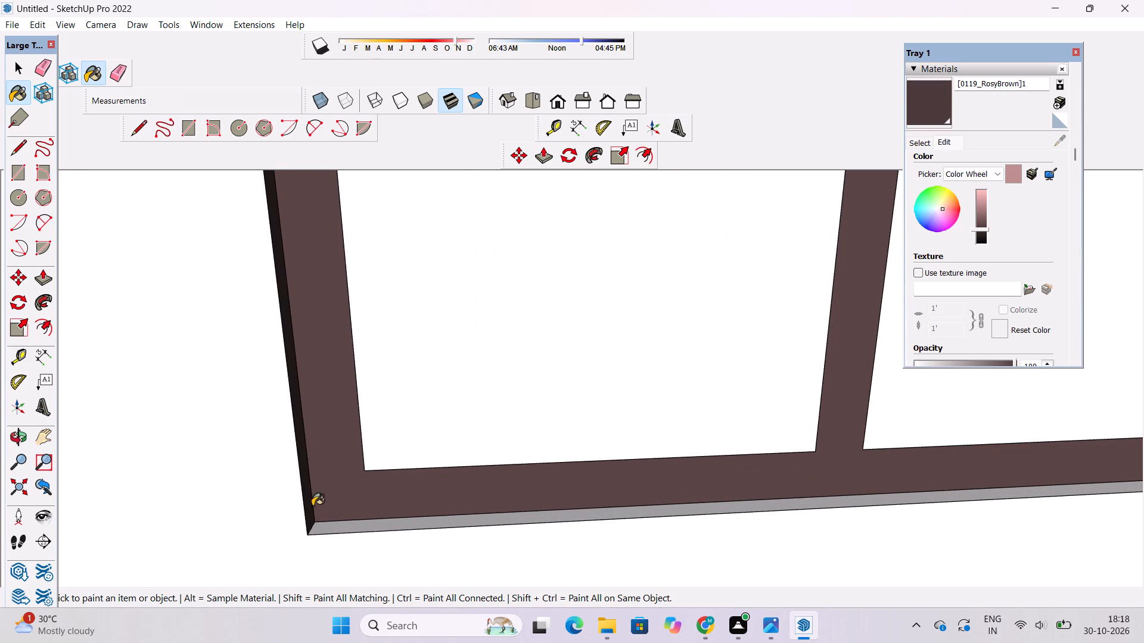
click(325, 527)
scroll(327, 519, down, 10)
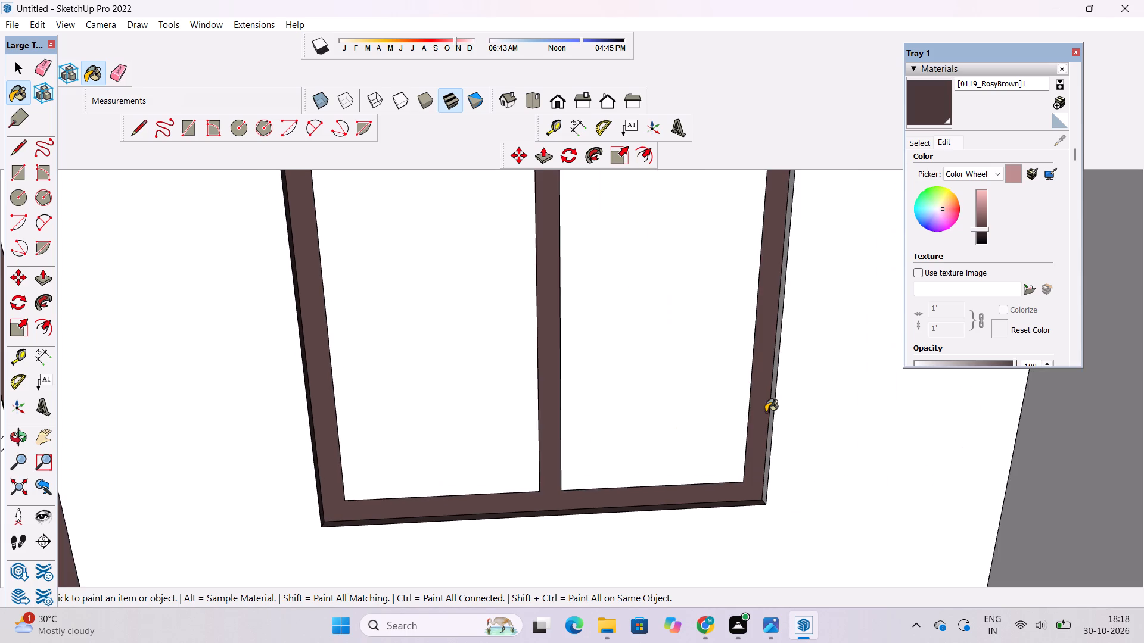
scroll(801, 370, up, 9)
click(770, 335)
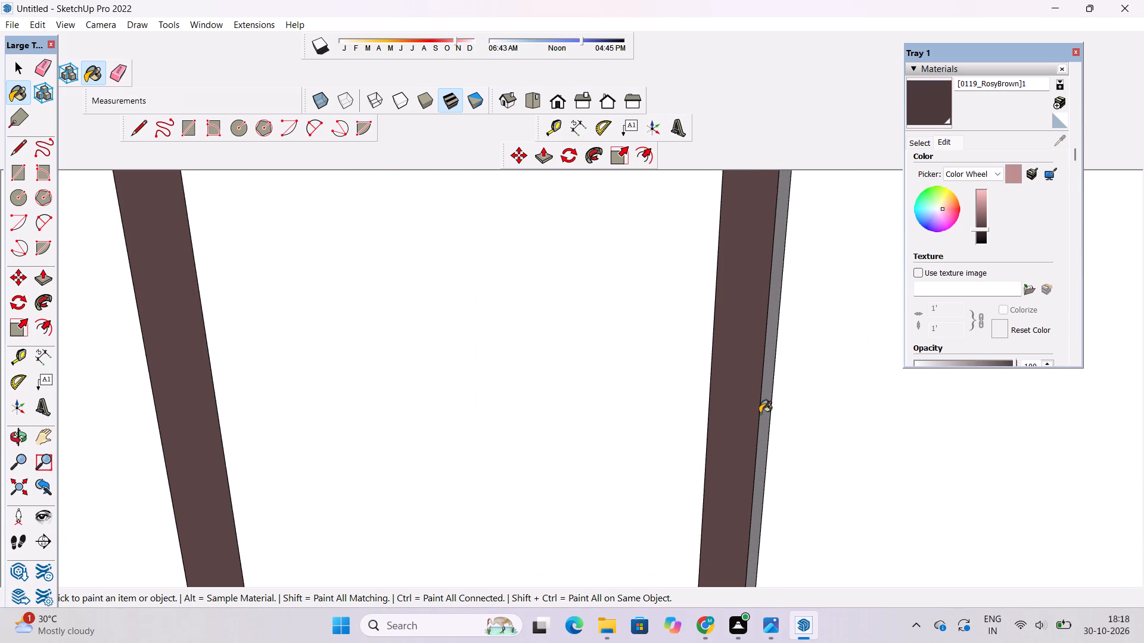
Paint the outer side edge nearest the rosy brown cladding on the second-lowest balcony's window frame in the same dark brown.
scroll(753, 476, down, 15)
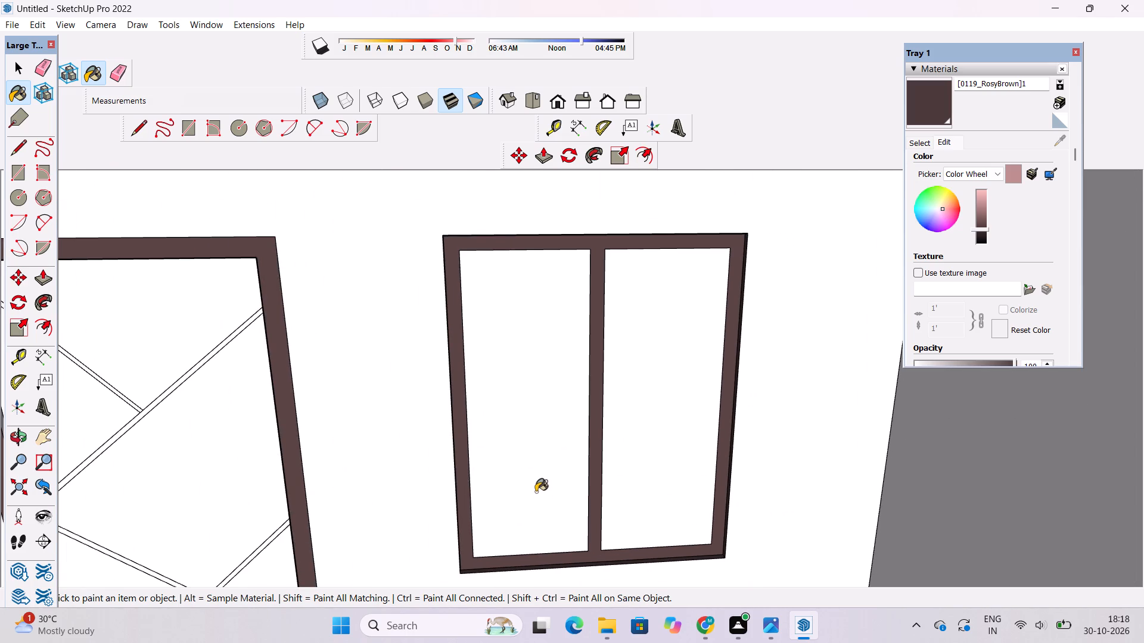
scroll(535, 500, down, 12)
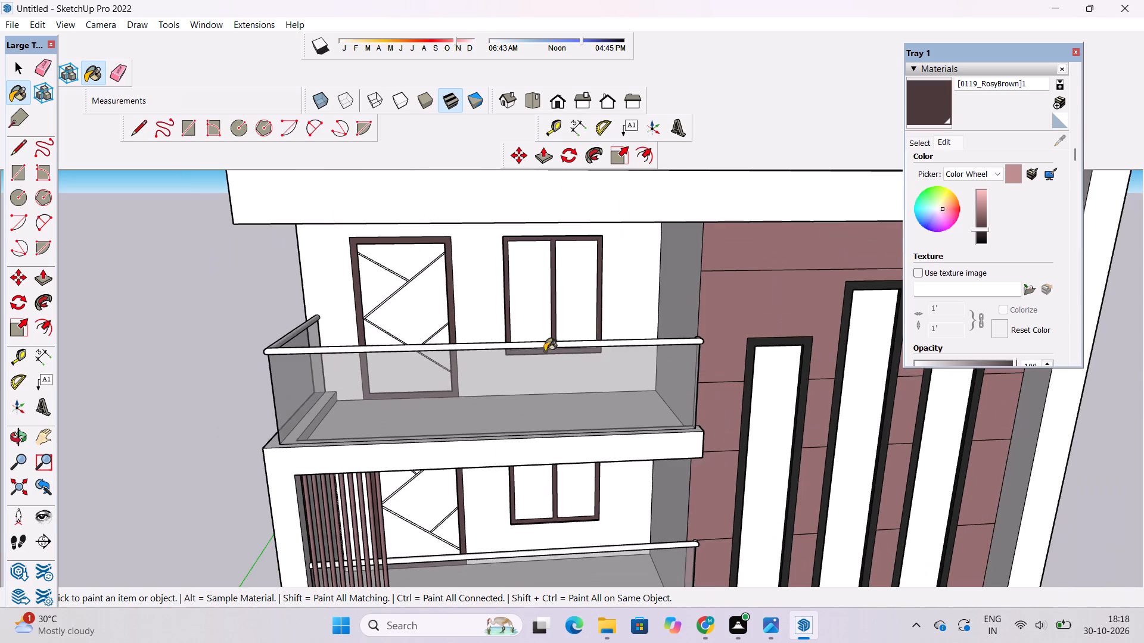
scroll(539, 356, down, 3)
scroll(554, 280, up, 9)
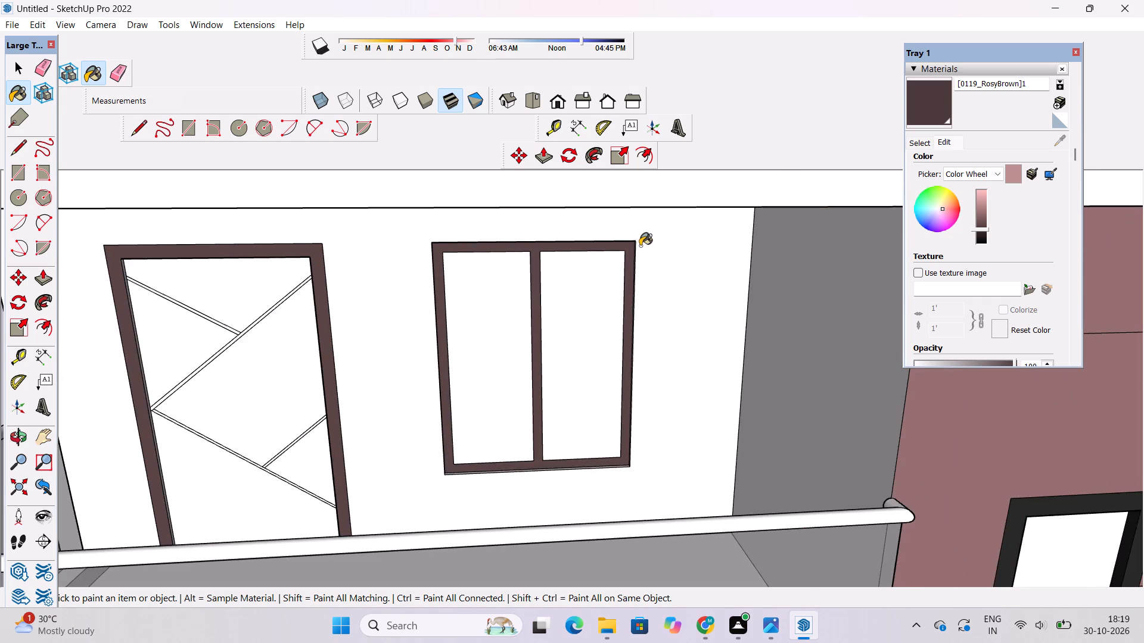
scroll(640, 246, up, 20)
scroll(639, 197, up, 11)
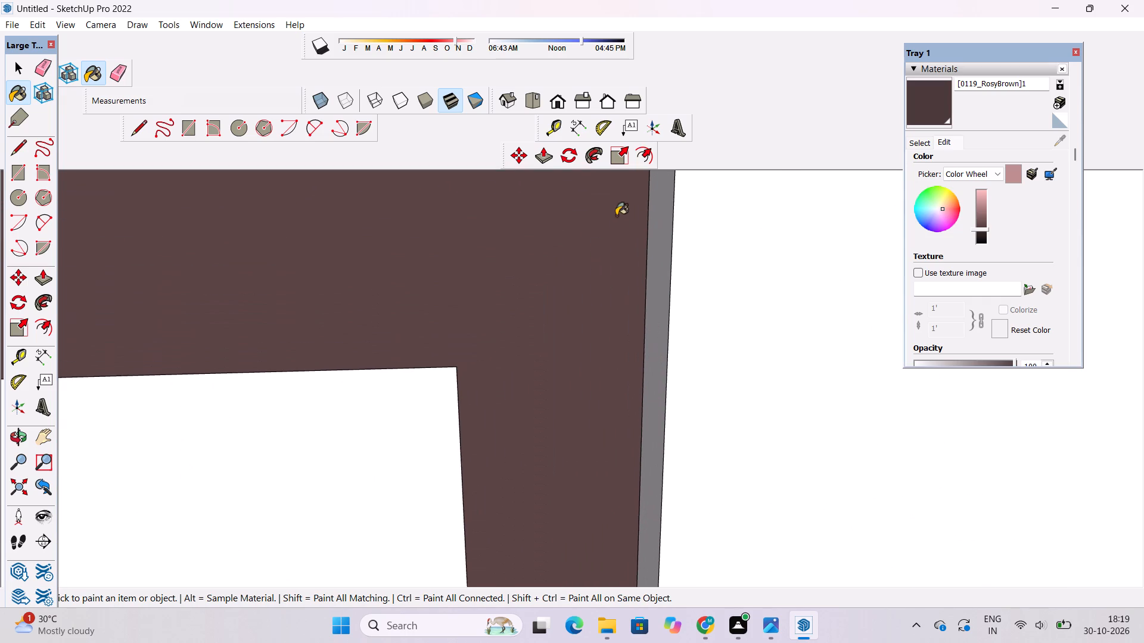
scroll(604, 288, down, 5)
scroll(631, 245, up, 5)
click(646, 224)
Paint the top edge and the door-side outer edge of the second-lowest balcony's window frame dark brown.
scroll(630, 299, down, 8)
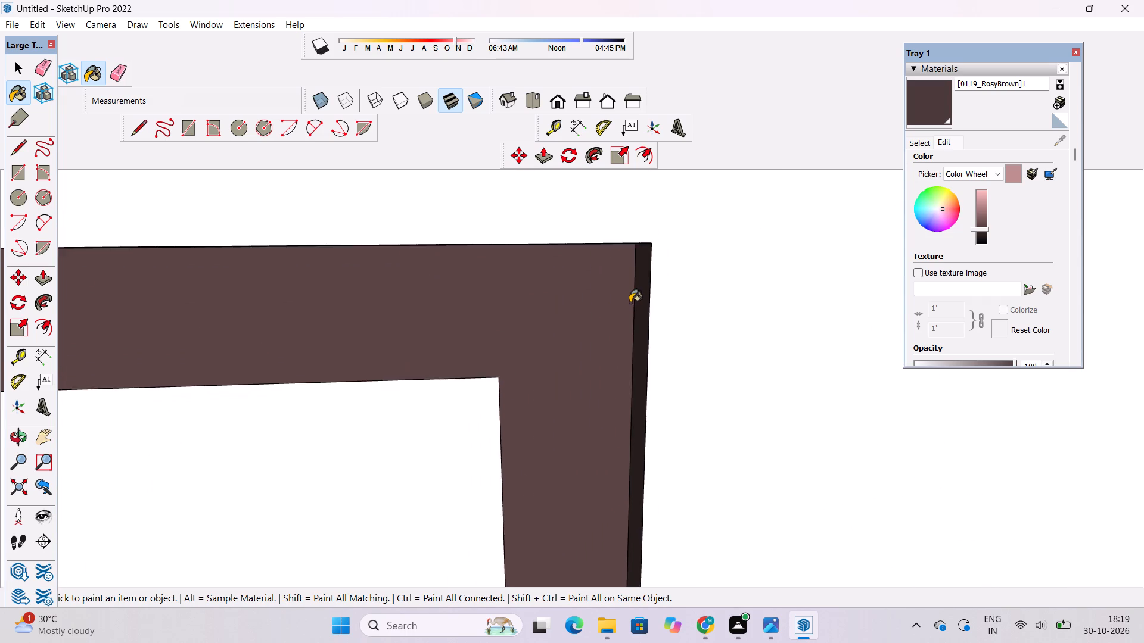
scroll(630, 302, down, 3)
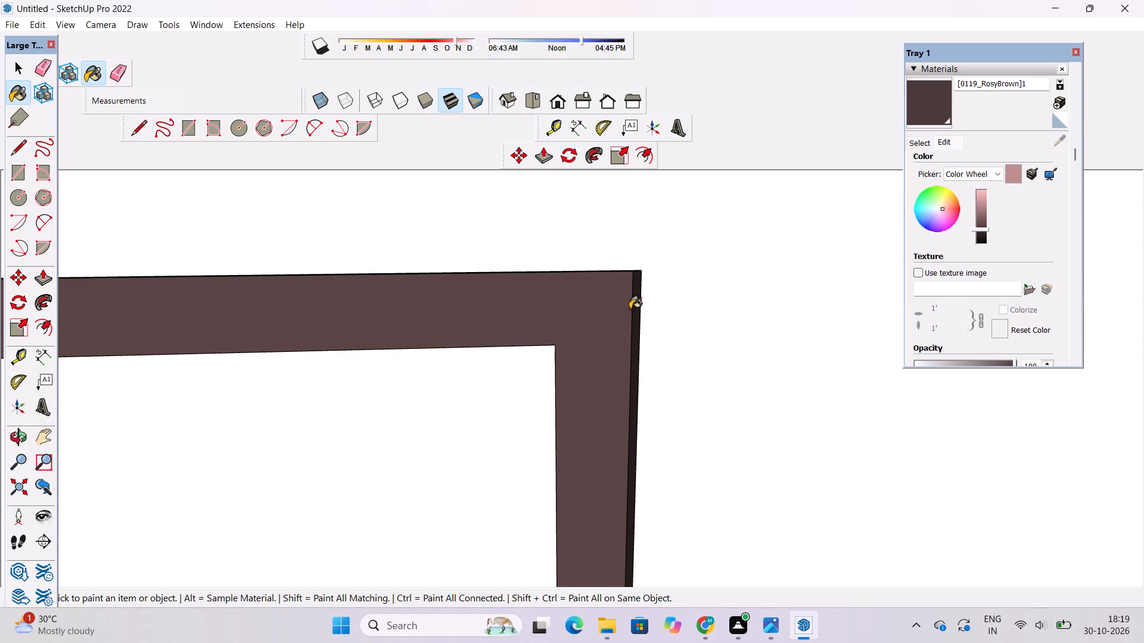
scroll(631, 318, down, 13)
key(o)
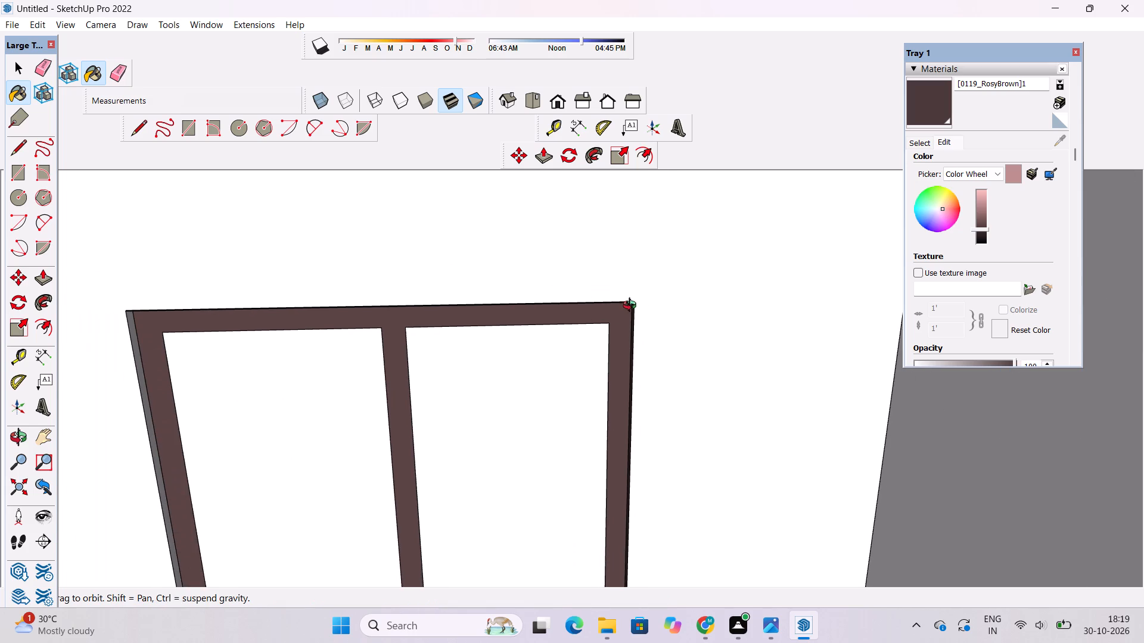
drag(681, 369, 577, 279)
drag(437, 383, 454, 338)
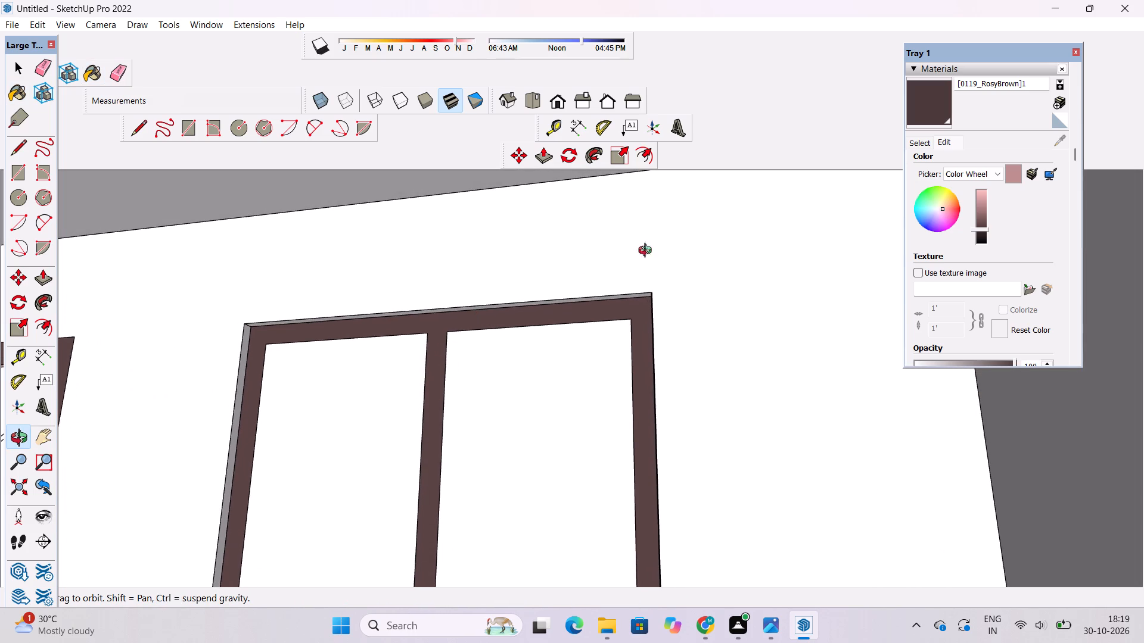
click(928, 97)
scroll(269, 355, up, 10)
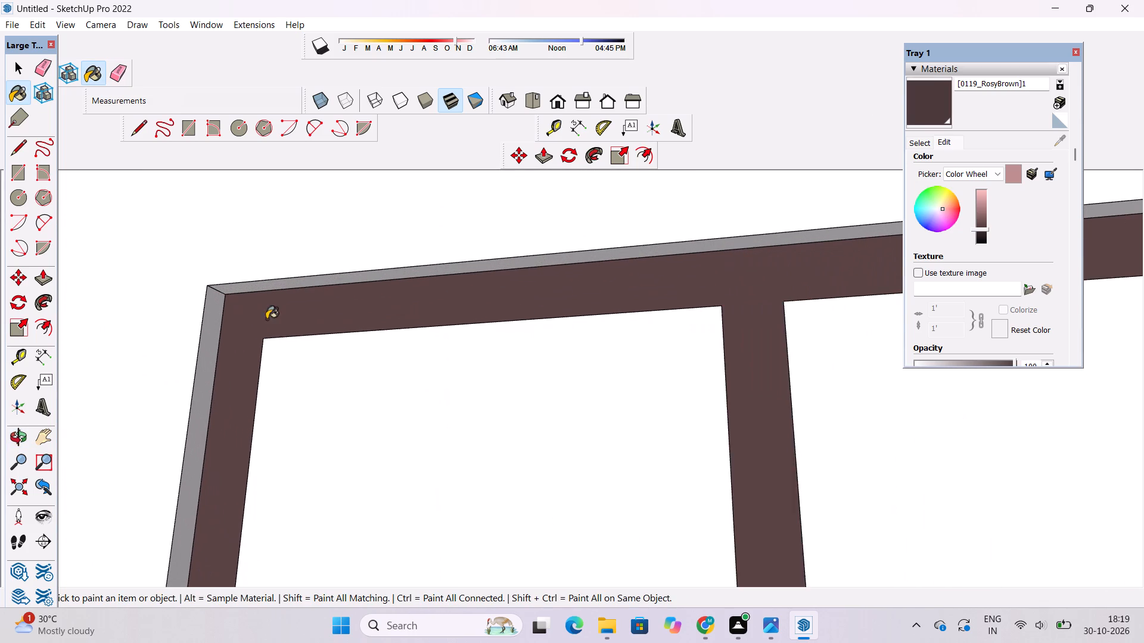
scroll(267, 283, up, 4)
click(267, 282)
click(194, 327)
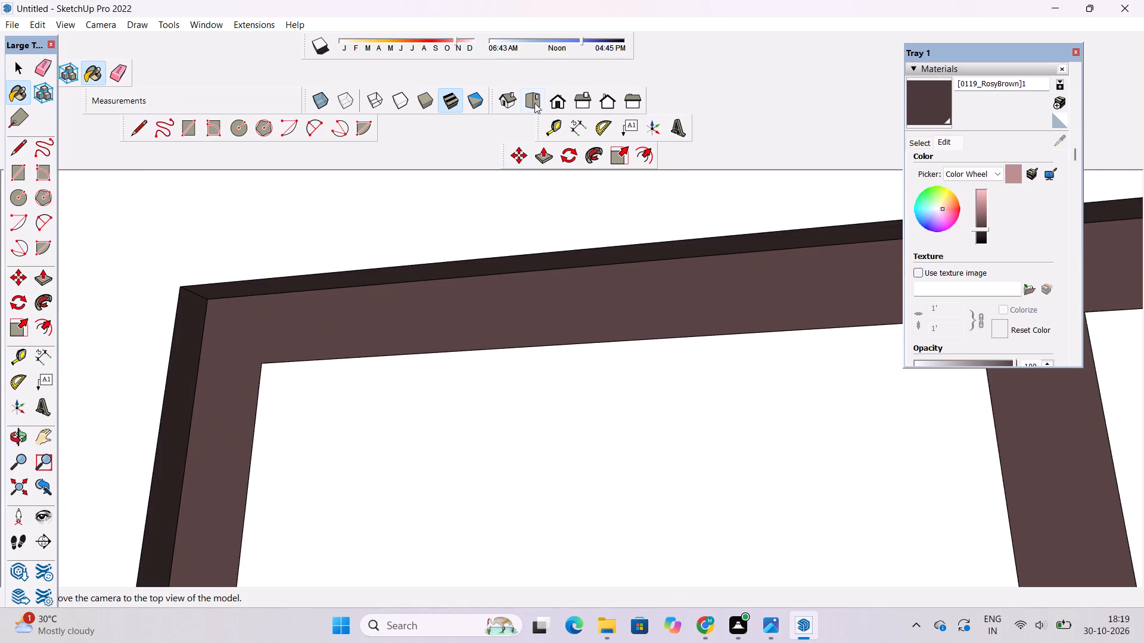
Apply Translucent Glass Gray from the Glass and Mirrors collection to both window panes on the top balcony.
click(545, 101)
scroll(424, 327, down, 20)
scroll(424, 327, down, 3)
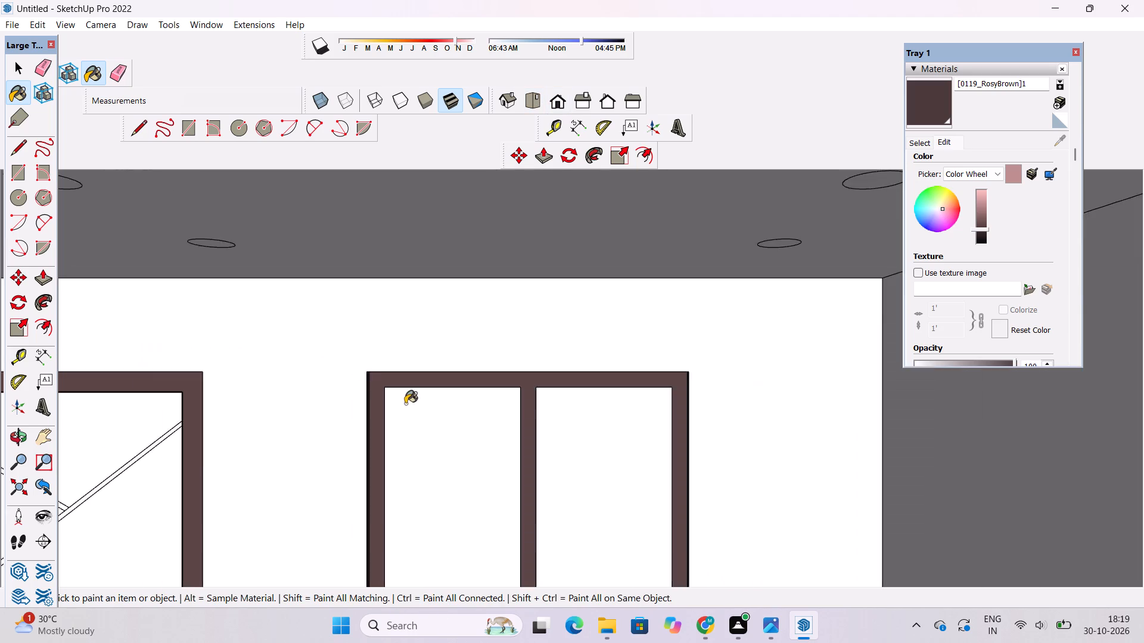
scroll(405, 404, down, 16)
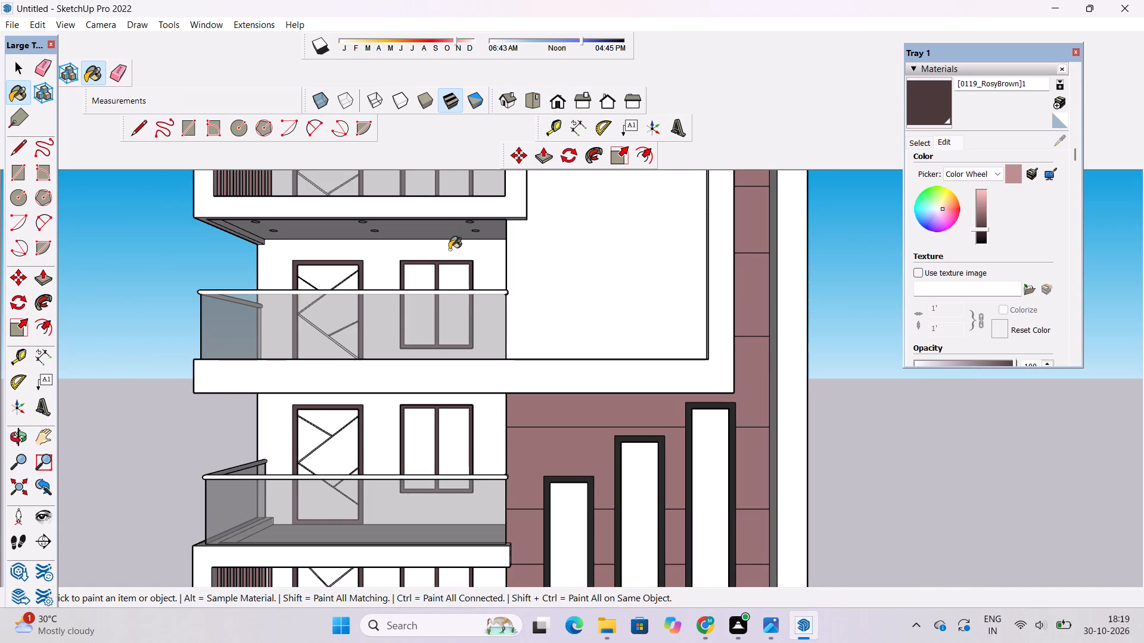
scroll(503, 358, down, 6)
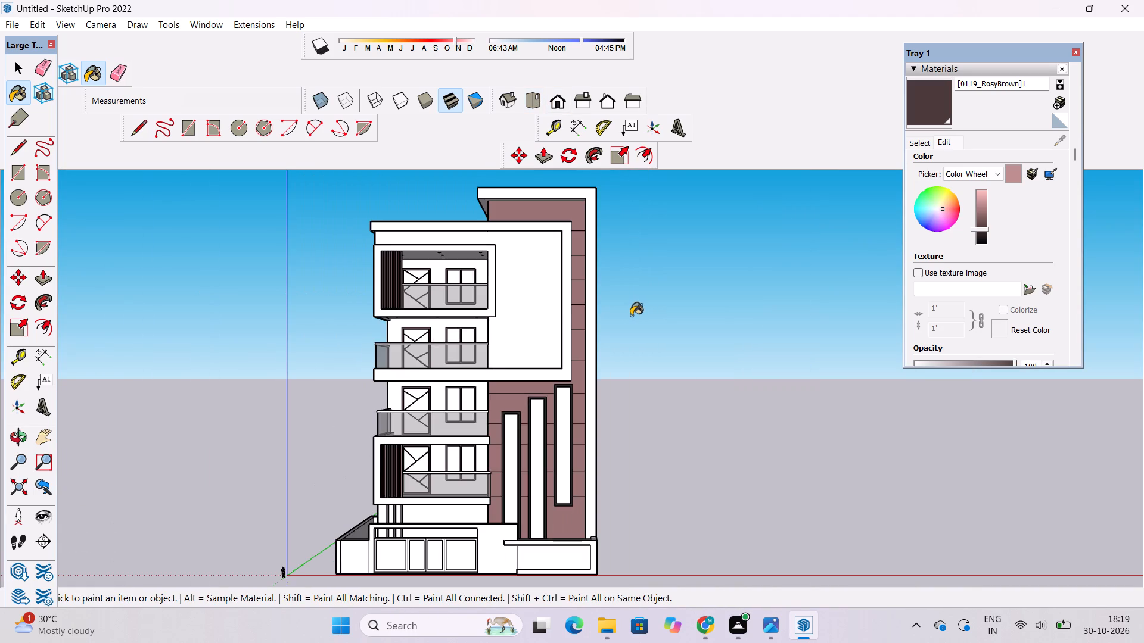
click(928, 142)
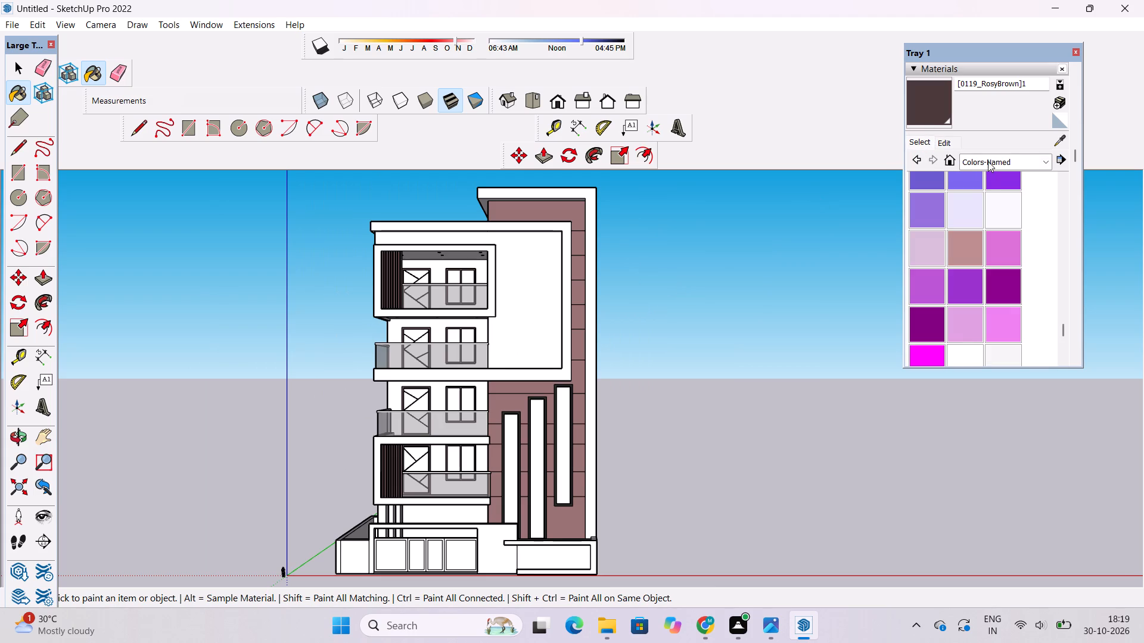
click(988, 161)
click(1022, 236)
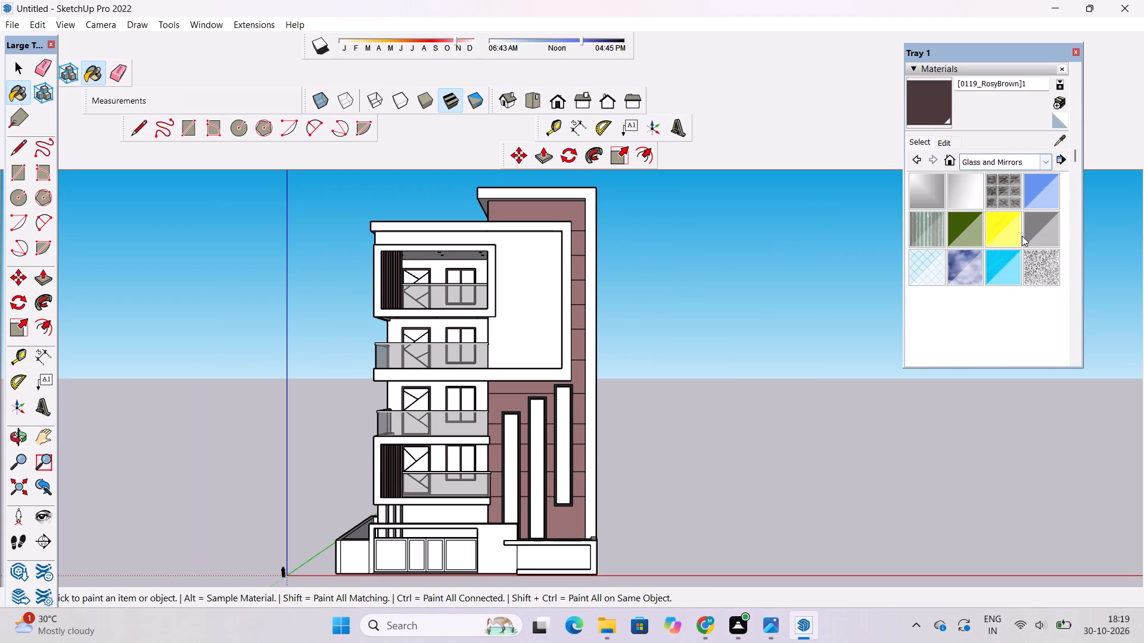
click(1046, 231)
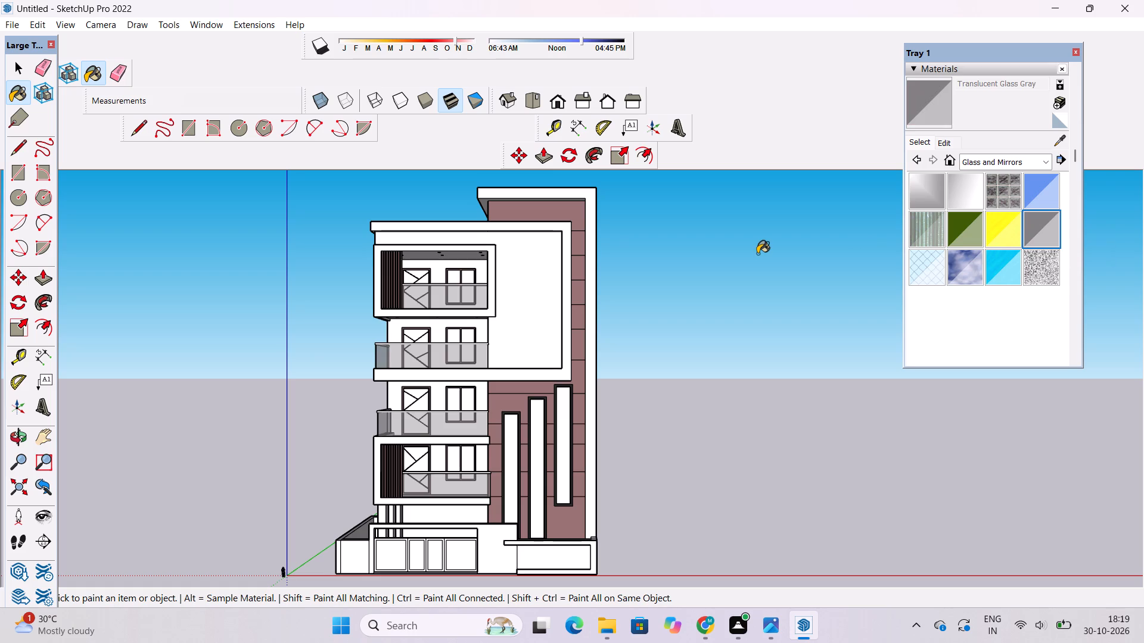
scroll(464, 264, up, 2)
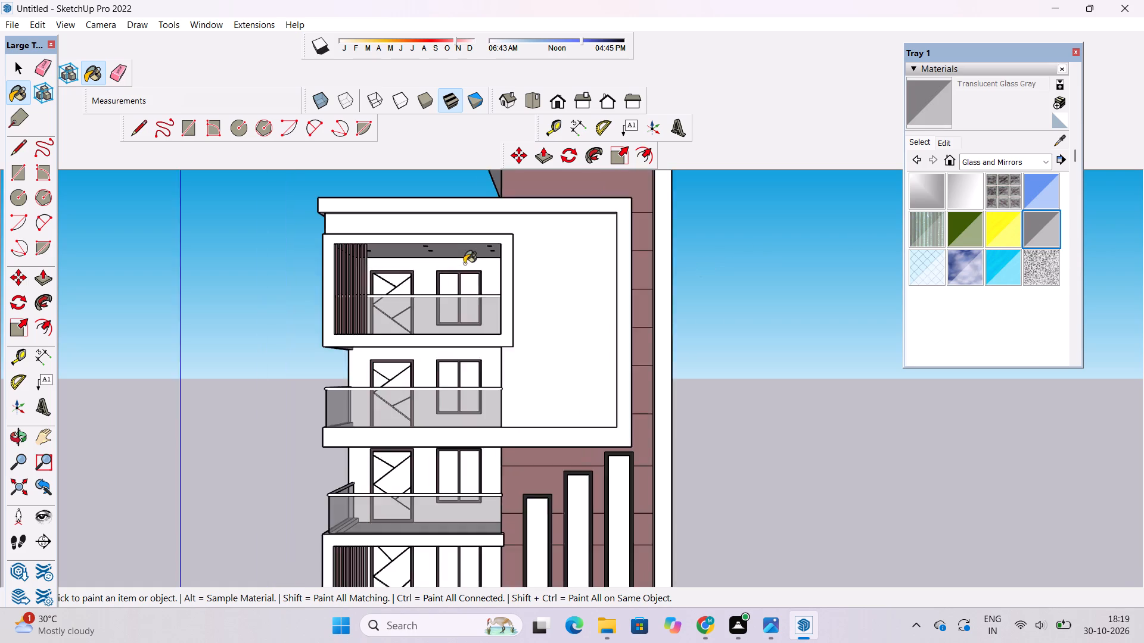
scroll(464, 264, up, 13)
click(476, 299)
click(418, 301)
Paint both window panes on each of the three lower balconies with Translucent Glass Gray.
scroll(436, 221, down, 8)
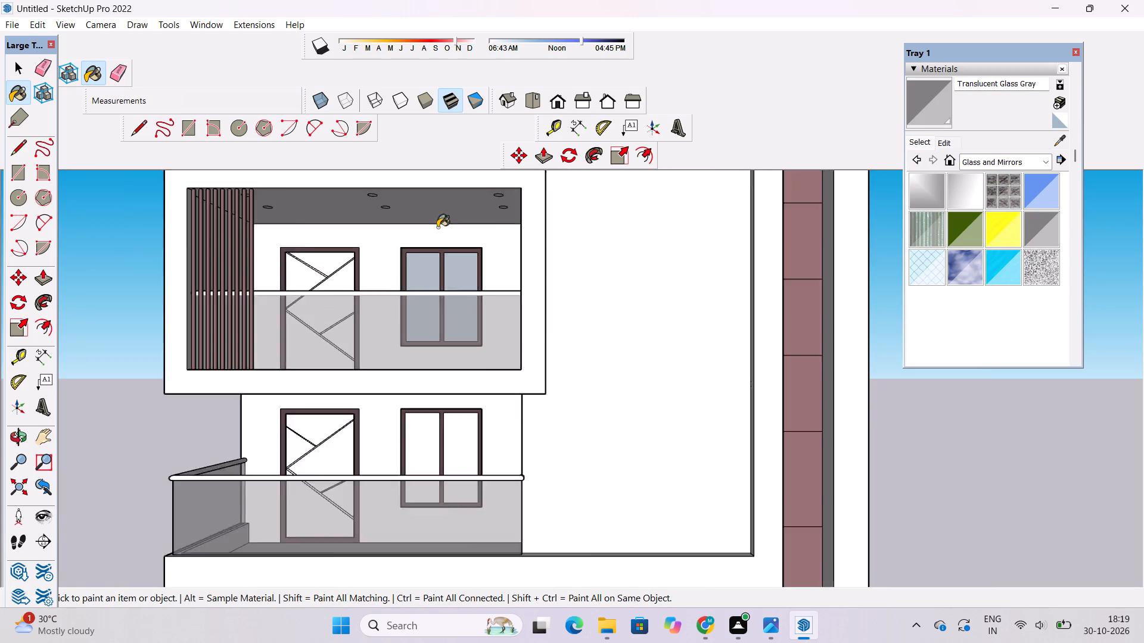
scroll(437, 227, down, 1)
scroll(481, 419, up, 5)
click(439, 376)
click(403, 366)
scroll(448, 280, down, 6)
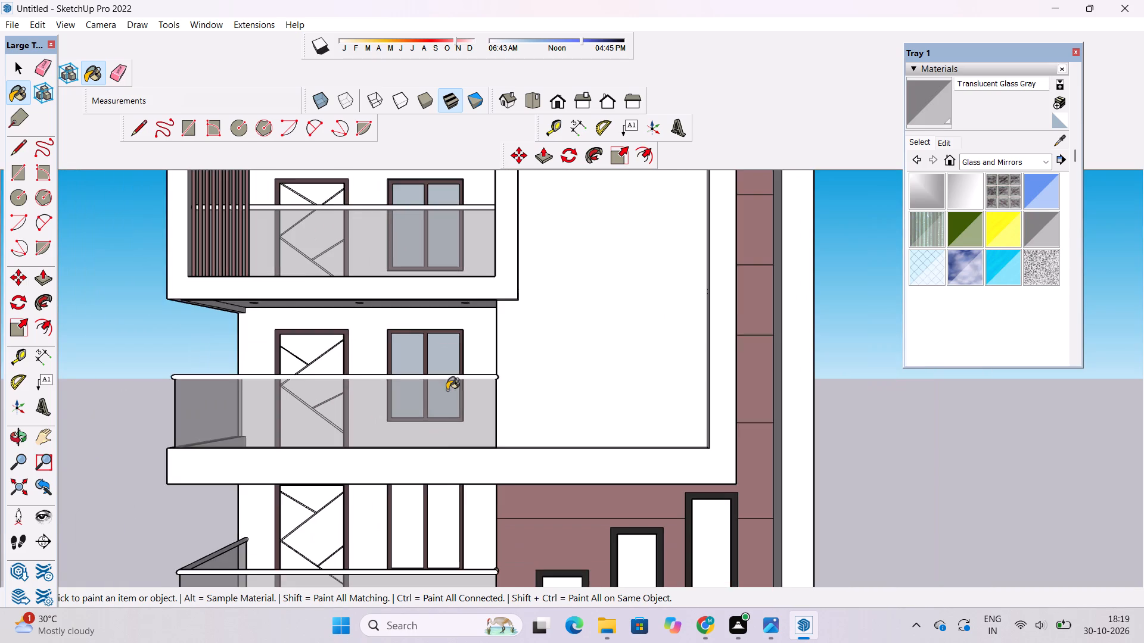
scroll(445, 467, up, 5)
click(446, 465)
click(412, 461)
scroll(444, 321, down, 10)
scroll(447, 497, up, 2)
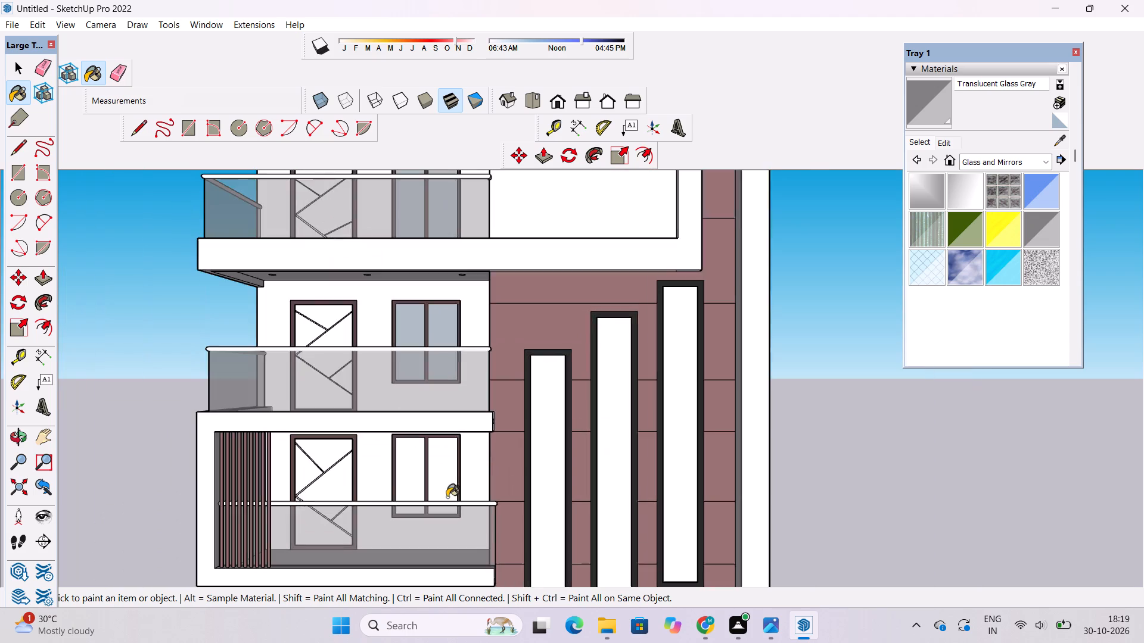
scroll(447, 497, up, 6)
click(446, 476)
click(412, 443)
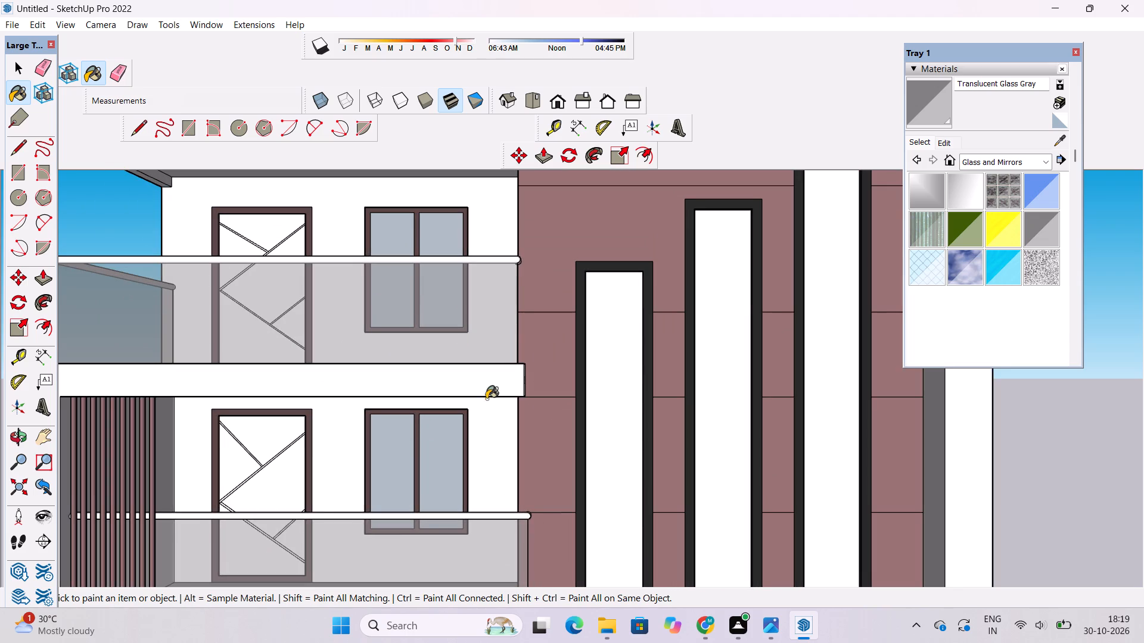
Change the colour of the Translucent Glass Gray material to a muted yellow-brown tint using the colour wheel.
scroll(296, 423, down, 14)
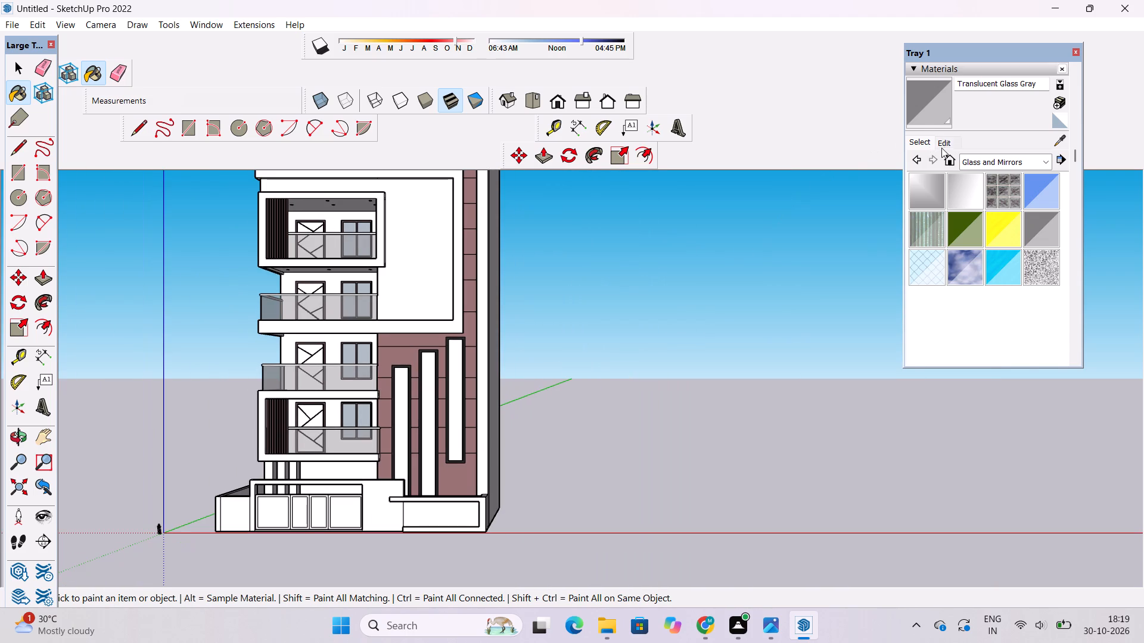
click(942, 146)
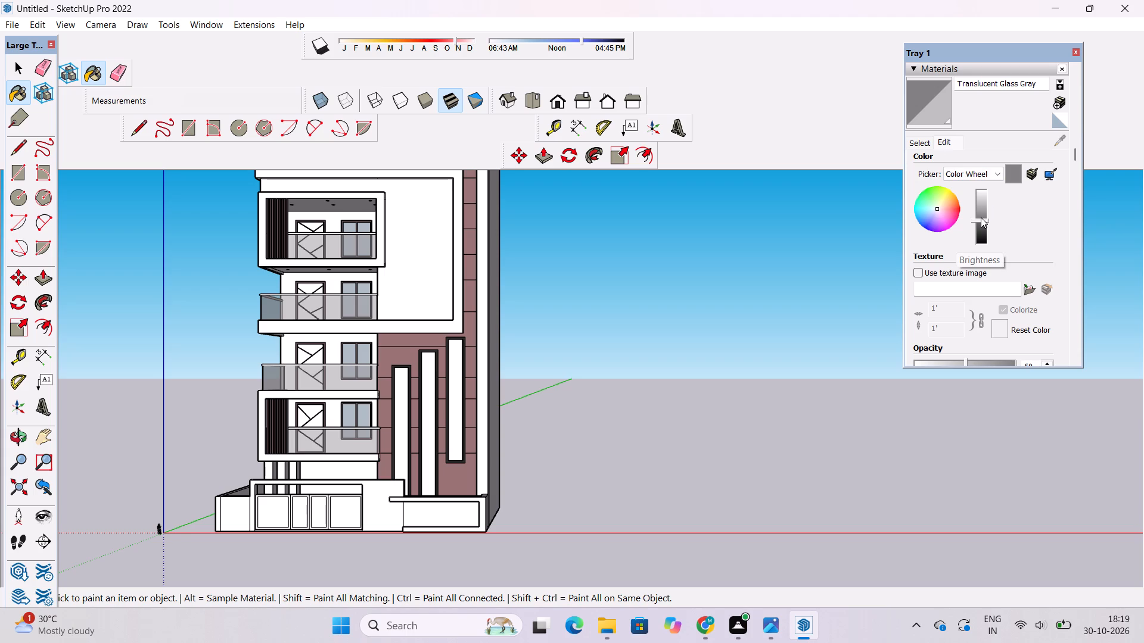
click(944, 201)
click(944, 201)
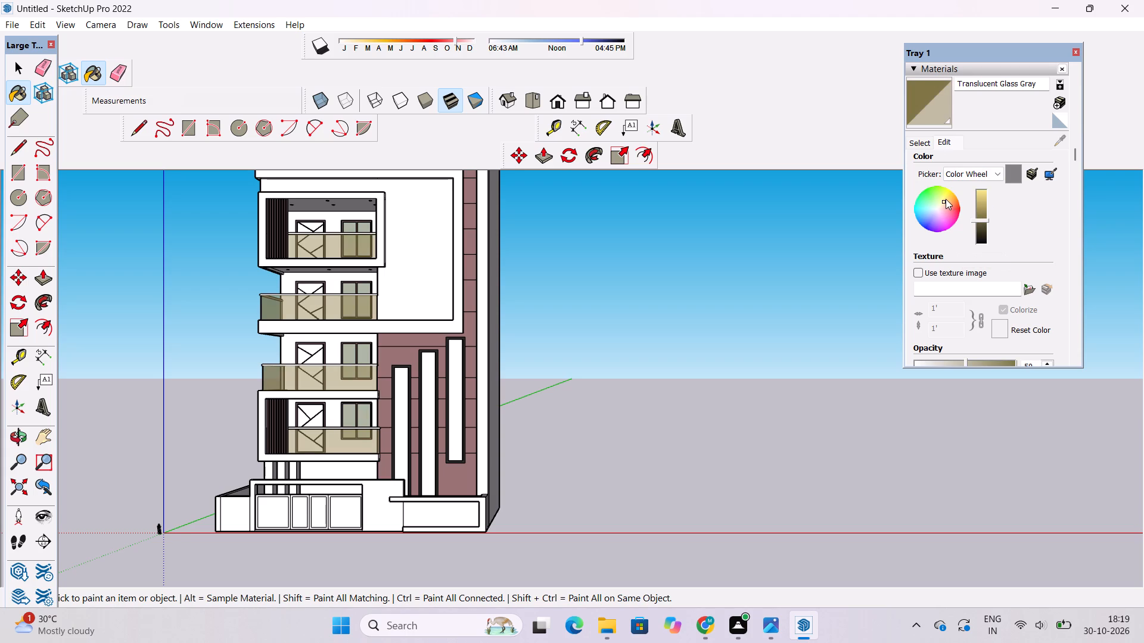
click(946, 199)
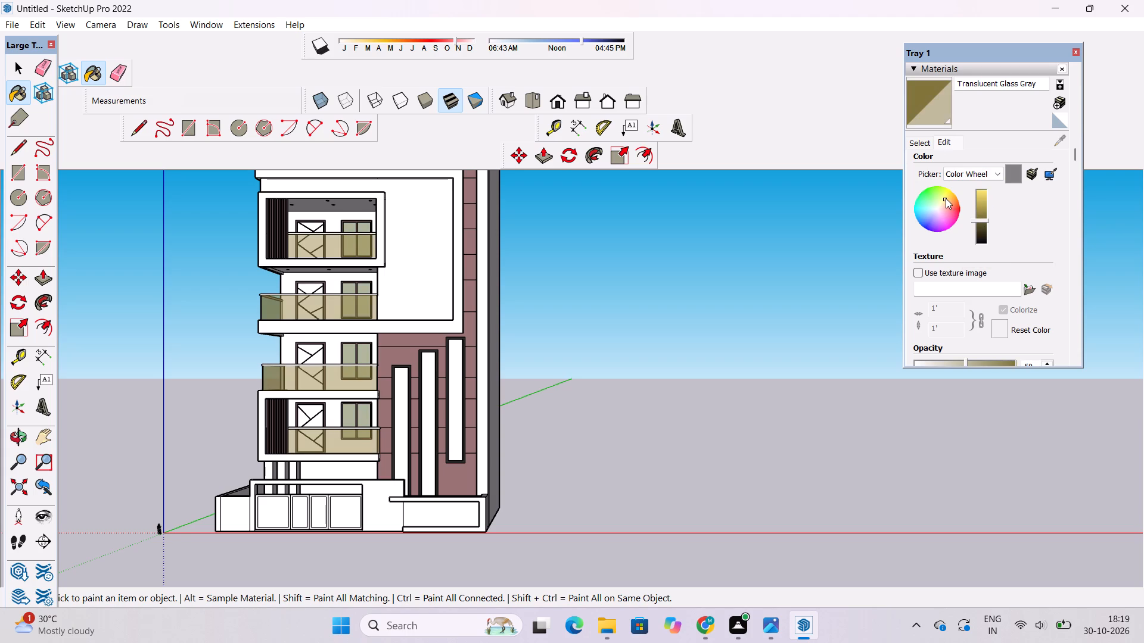
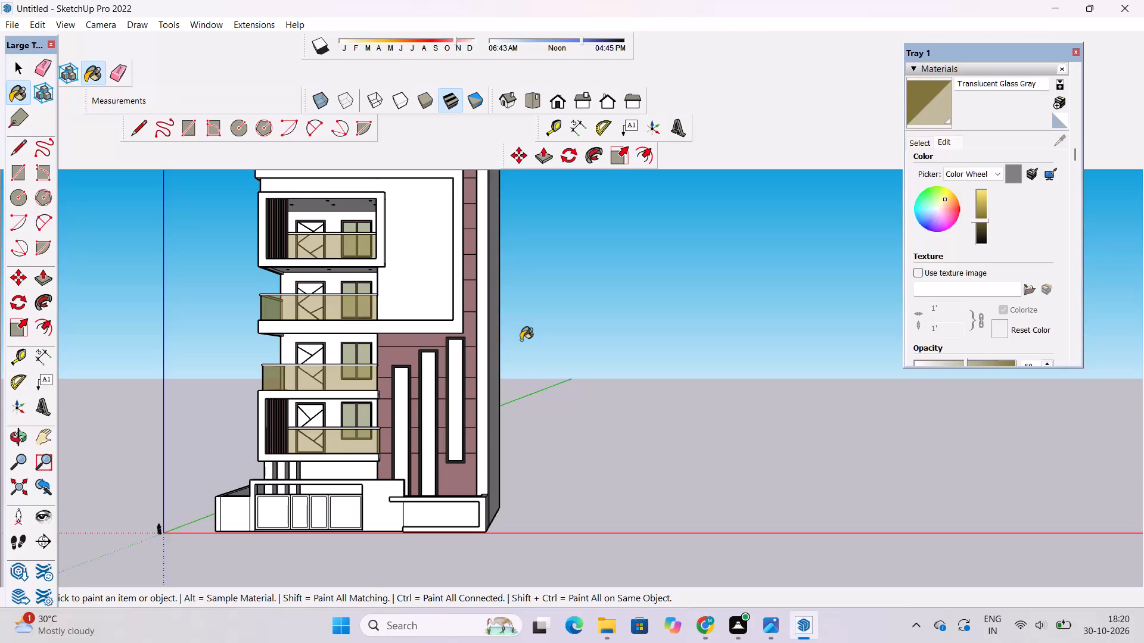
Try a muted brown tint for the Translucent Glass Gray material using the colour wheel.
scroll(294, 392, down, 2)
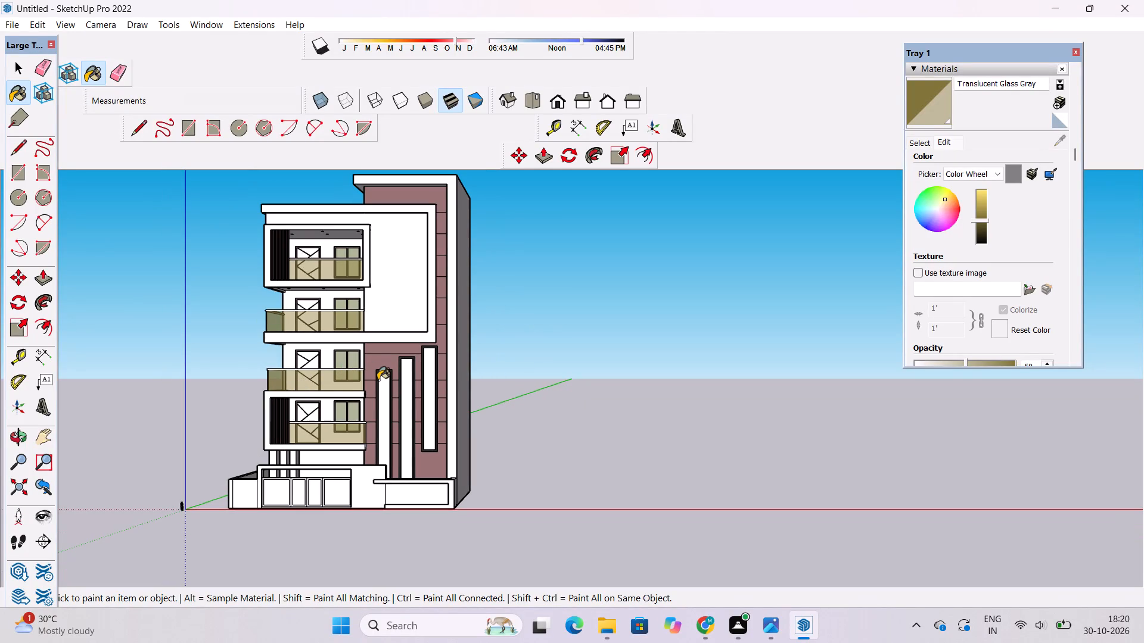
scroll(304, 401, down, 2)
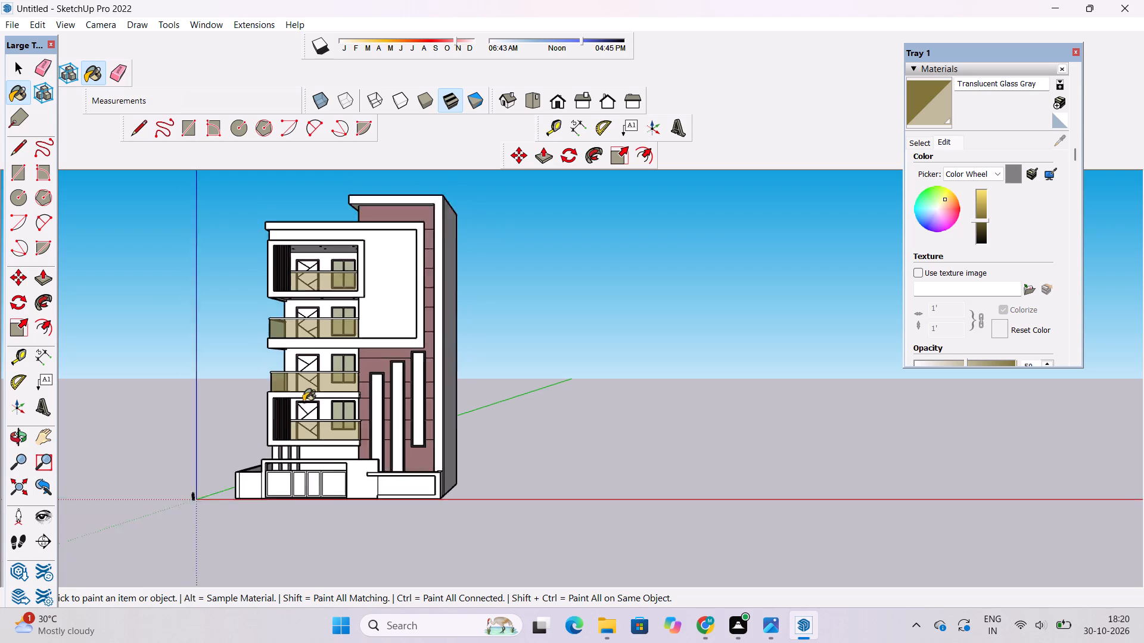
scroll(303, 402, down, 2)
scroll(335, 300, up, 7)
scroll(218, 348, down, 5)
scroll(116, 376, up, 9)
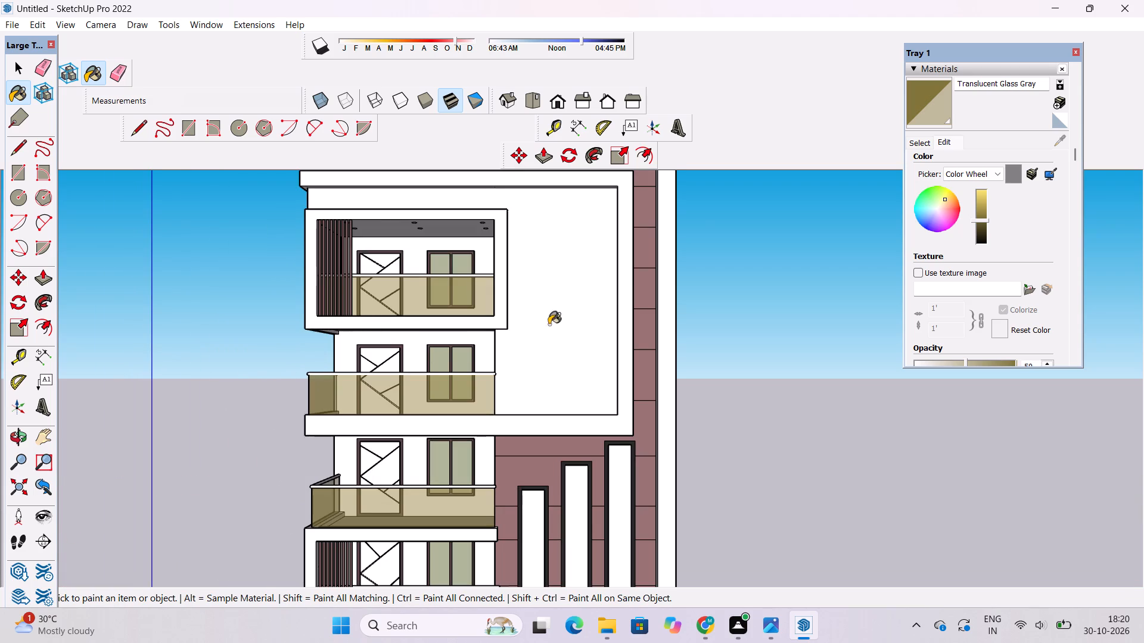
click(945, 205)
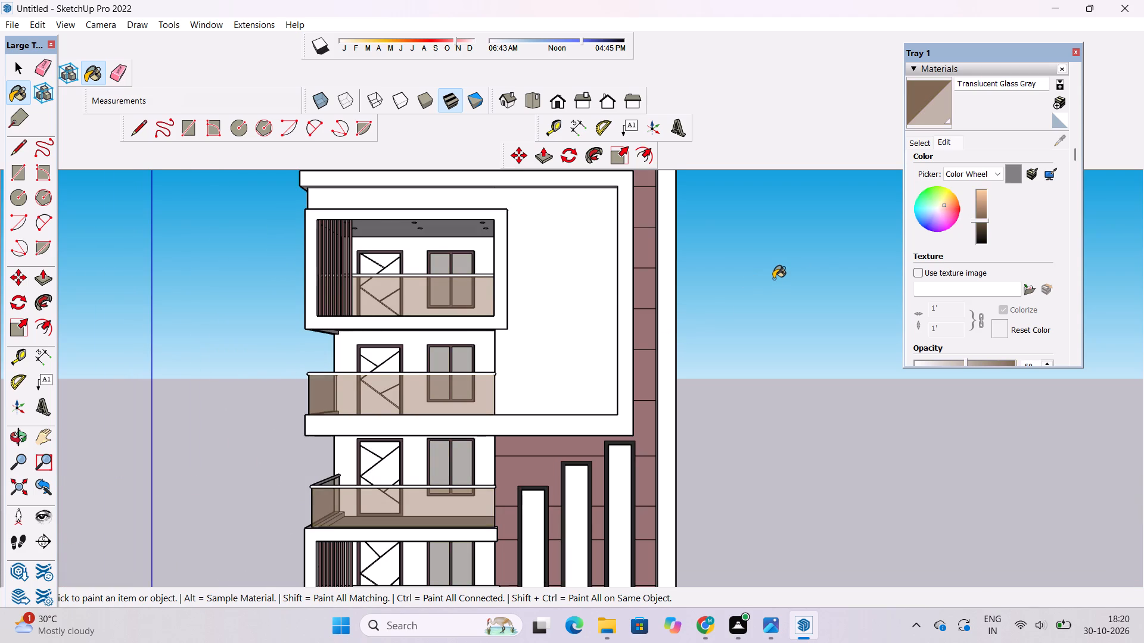
Undo the tint changes on Translucent Glass Gray to restore its original gray, keeping the lowest balcony's window panes painted.
key(ctrl+z)
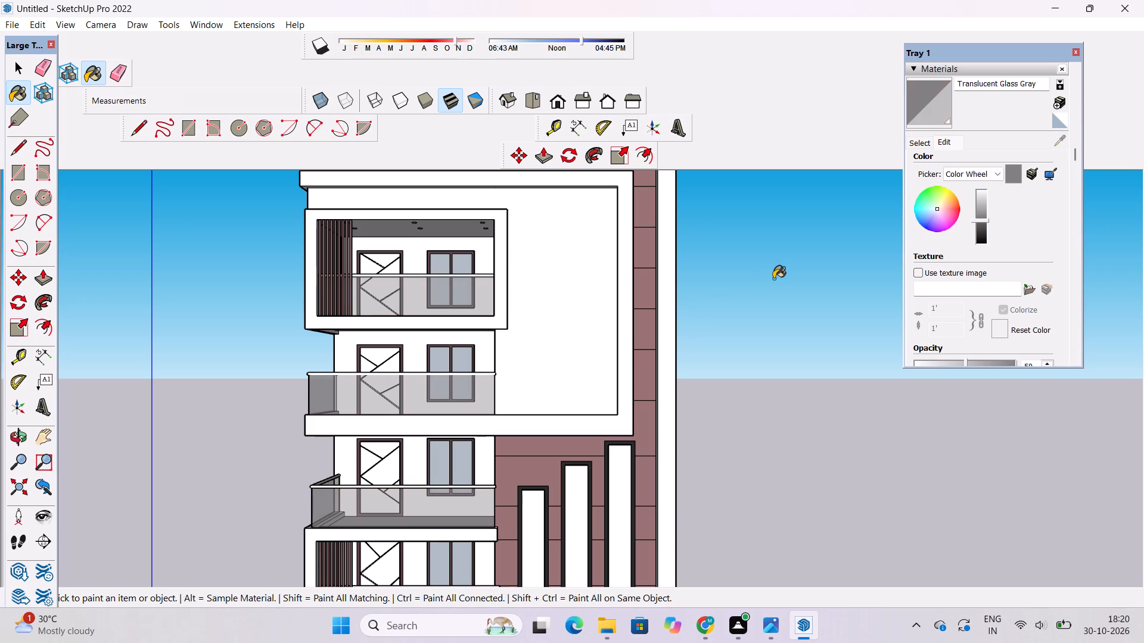
key(ctrl+z)
key(ctrl+z)
key(ctrl+z)
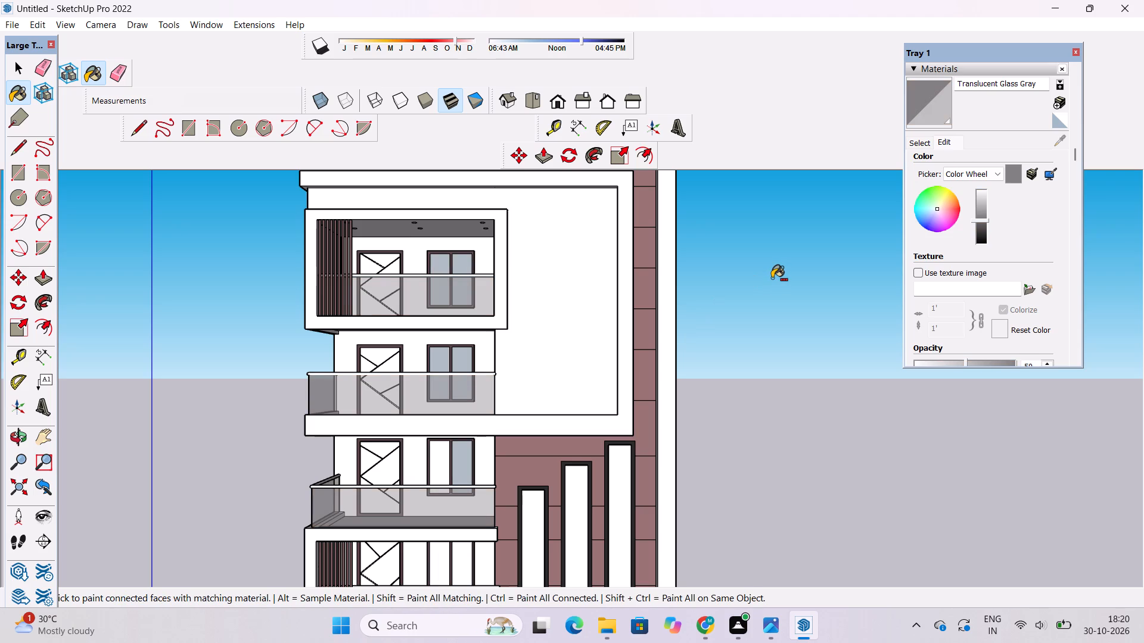
key(ctrl+y)
key(ctrl+y)
key(ctrl+y)
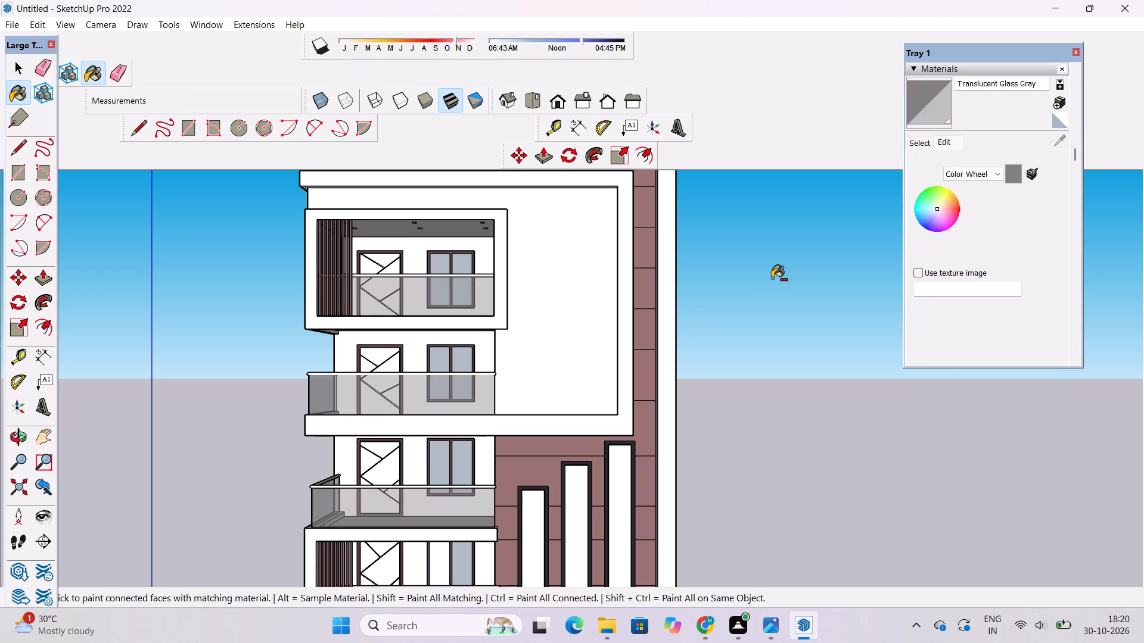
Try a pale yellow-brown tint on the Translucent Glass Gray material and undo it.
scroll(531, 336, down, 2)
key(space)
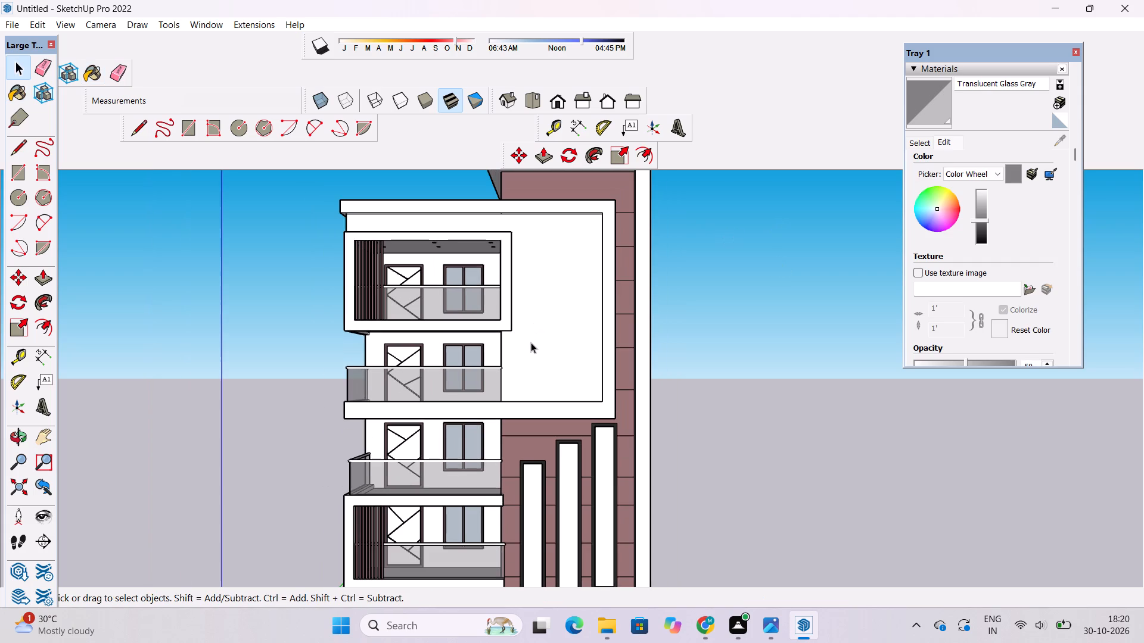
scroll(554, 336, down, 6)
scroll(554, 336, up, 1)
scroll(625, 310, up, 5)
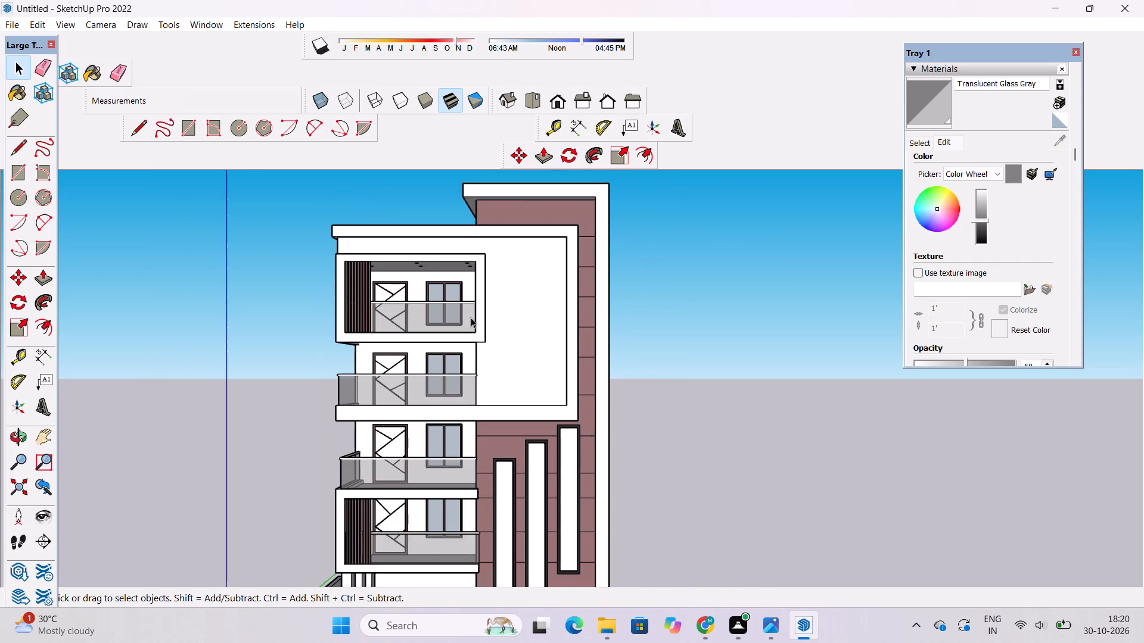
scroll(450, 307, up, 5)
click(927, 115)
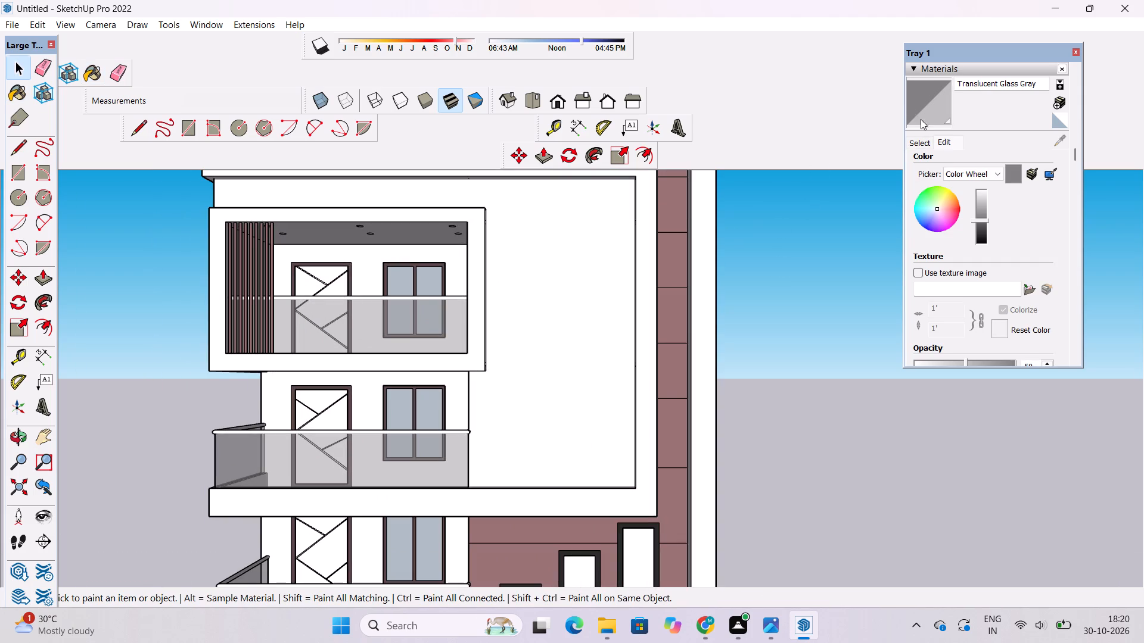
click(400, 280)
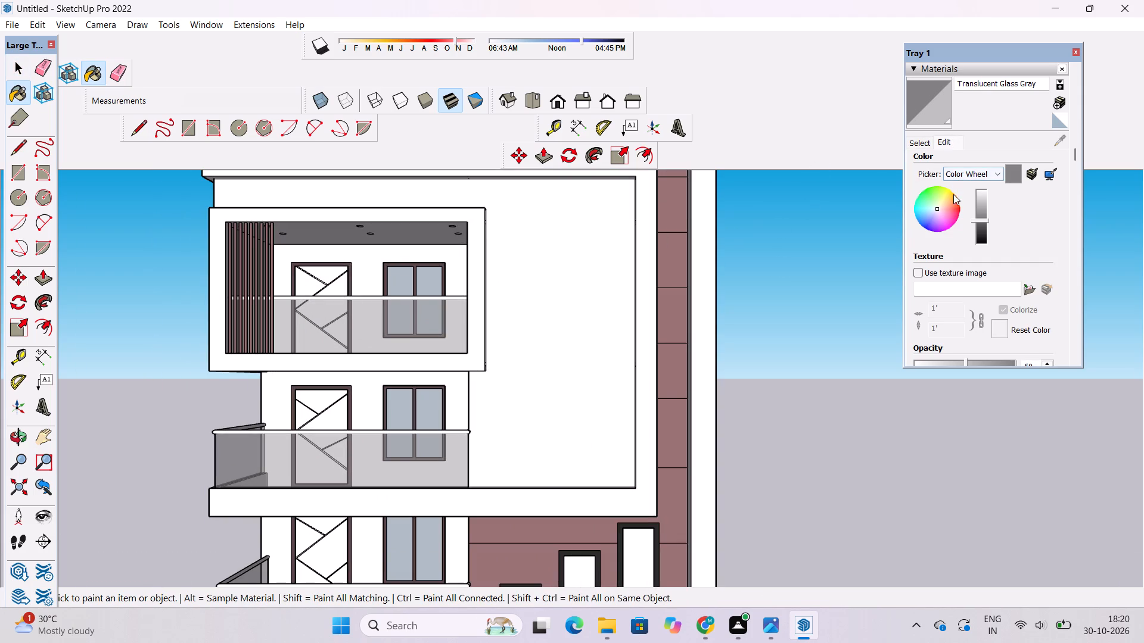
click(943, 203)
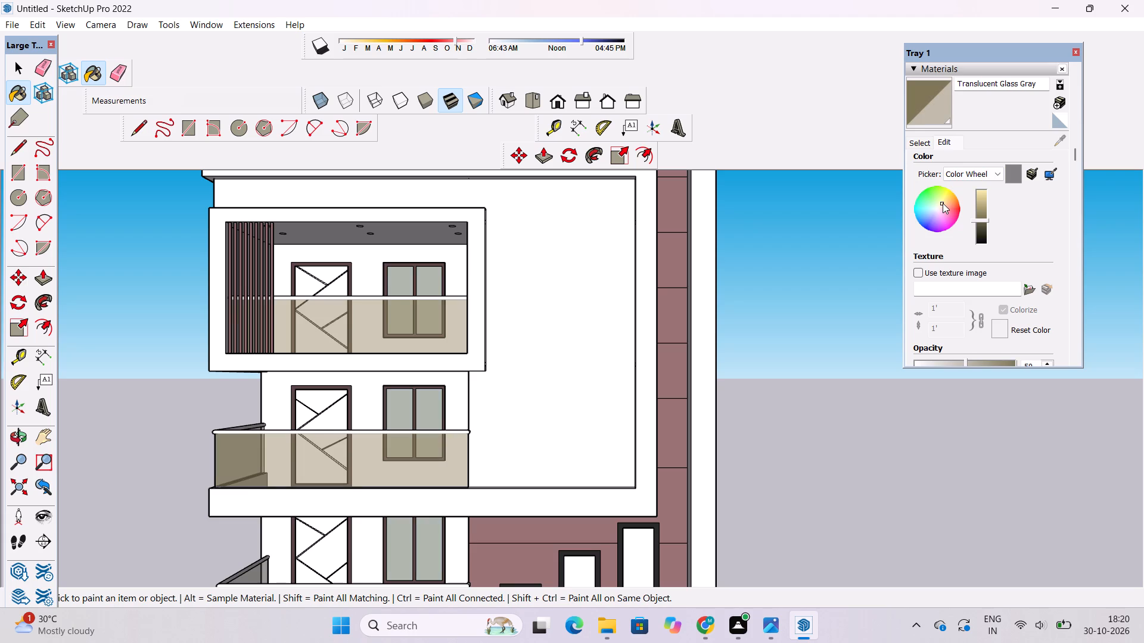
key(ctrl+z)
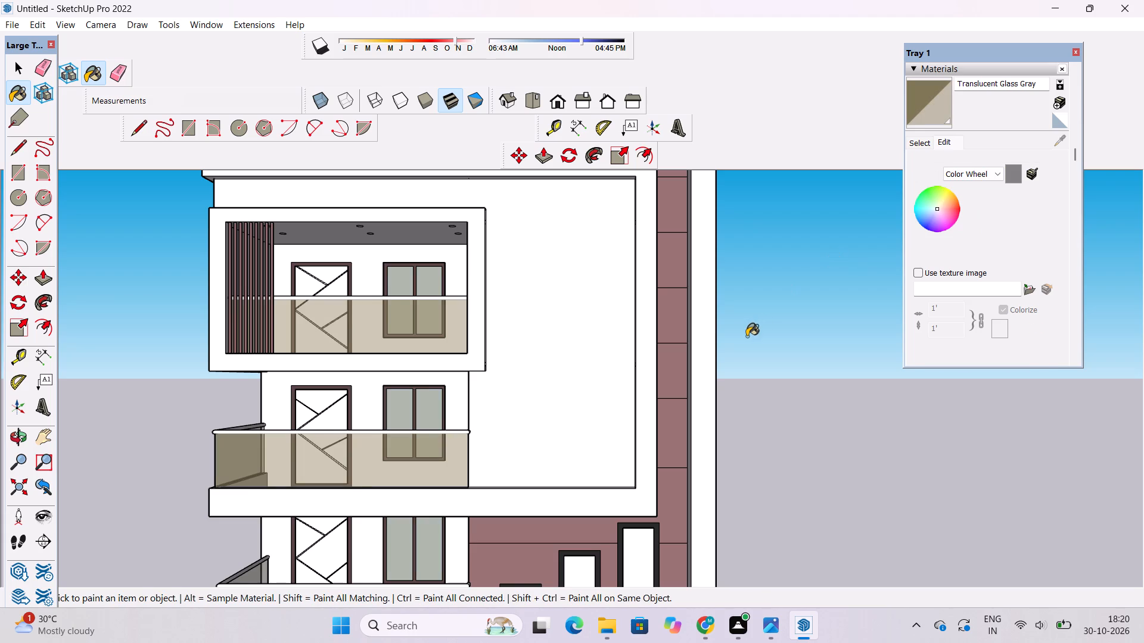
Examine the building's facade, balconies and roof from several angles, with a closer view of the top balcony.
key(o)
scroll(732, 298, down, 9)
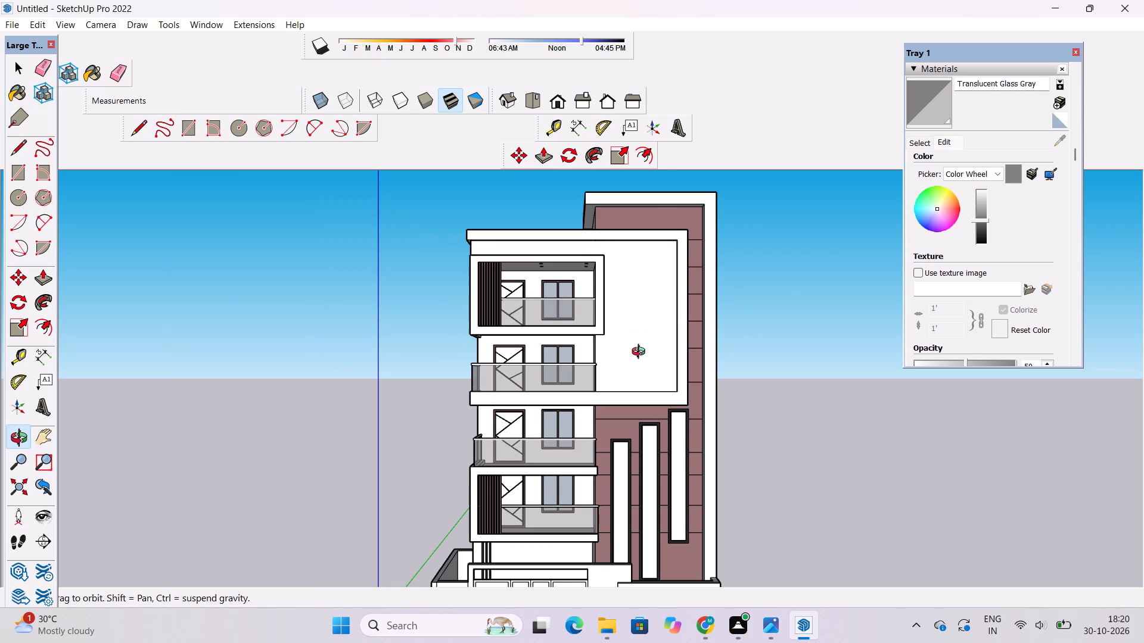
shift+drag(571, 421, 431, 413)
drag(447, 411, 567, 461)
scroll(338, 530, up, 3)
shift+drag(337, 515, 447, 509)
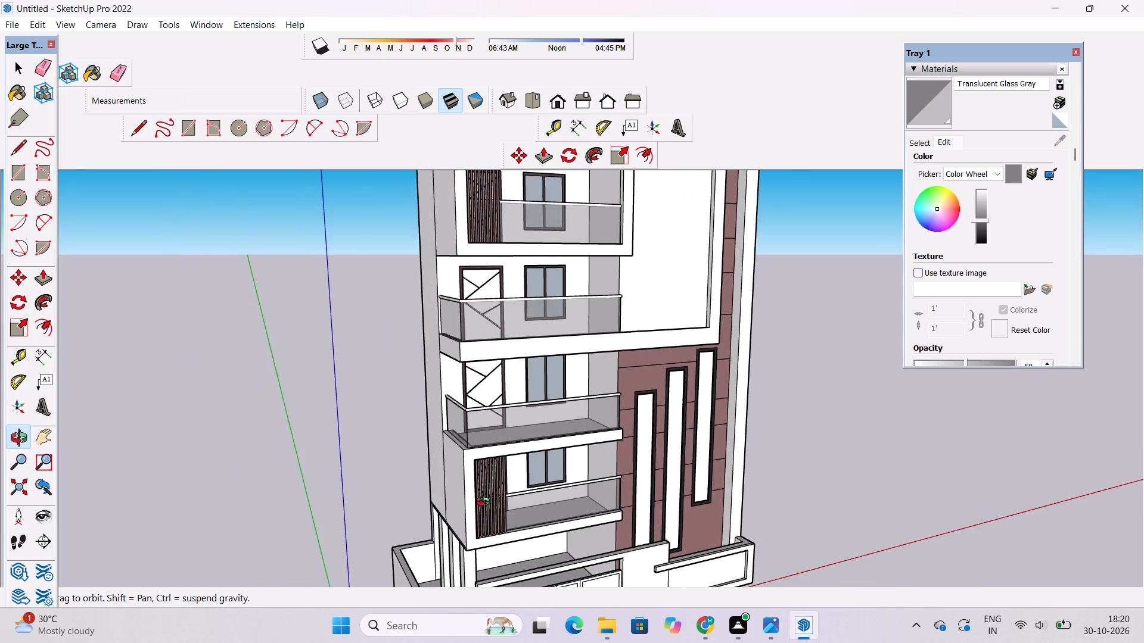
drag(486, 503, 465, 501)
scroll(502, 450, up, 3)
drag(530, 454, 515, 461)
scroll(514, 452, down, 3)
shift+drag(585, 492, 578, 487)
drag(578, 487, 505, 493)
scroll(580, 460, down, 4)
shift+drag(595, 459, 544, 464)
drag(542, 464, 552, 485)
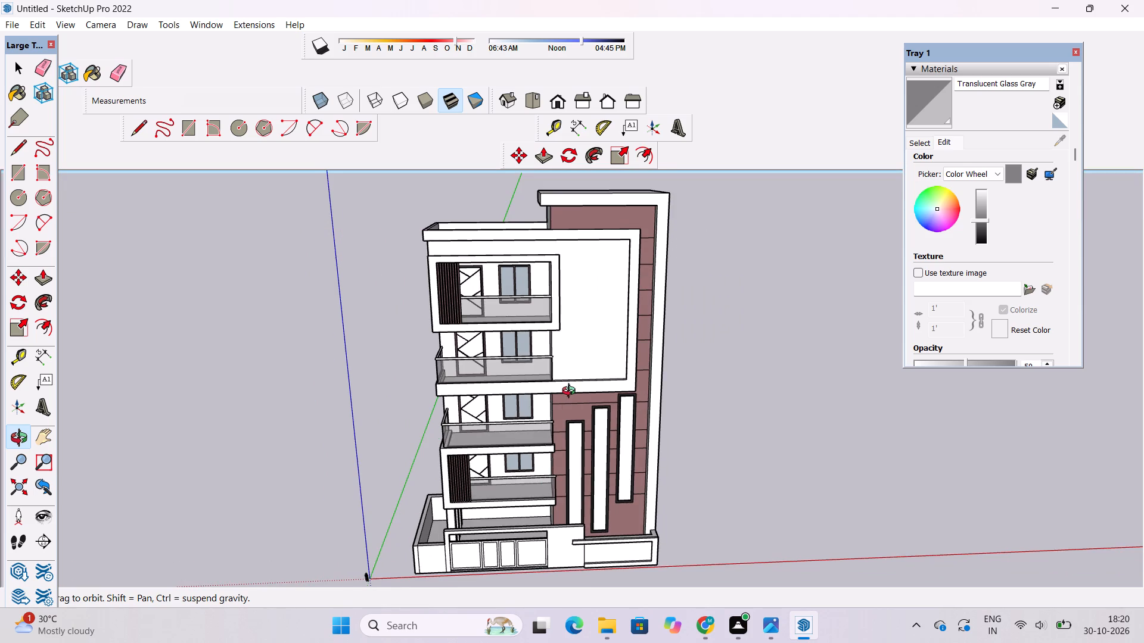
shift+drag(571, 388, 572, 451)
drag(453, 361, 621, 430)
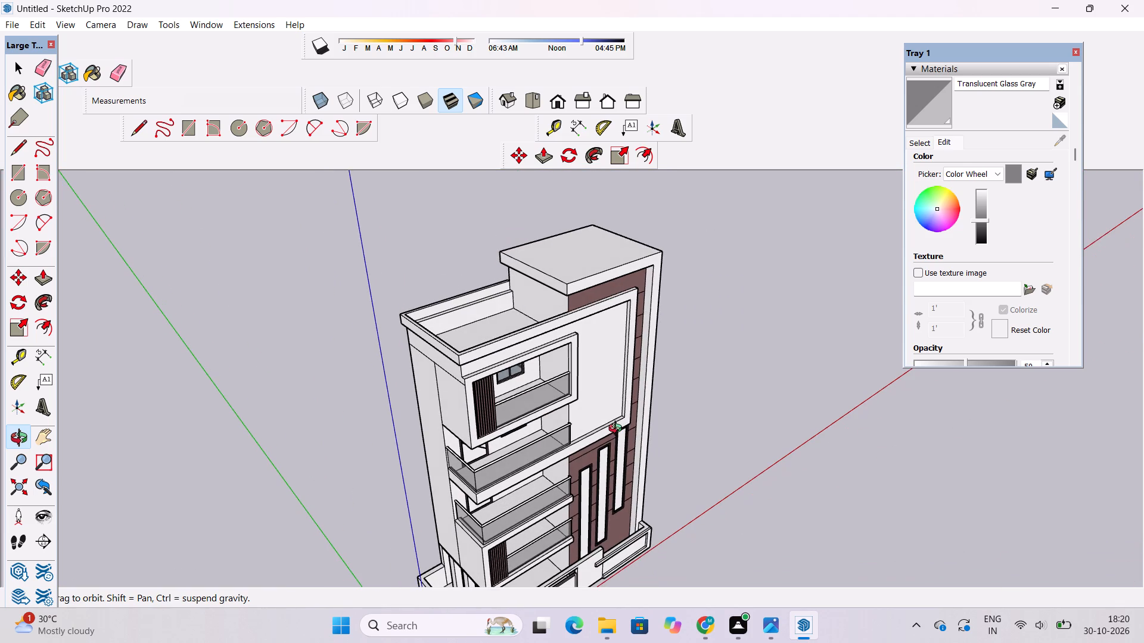
drag(481, 439, 487, 466)
drag(487, 466, 515, 413)
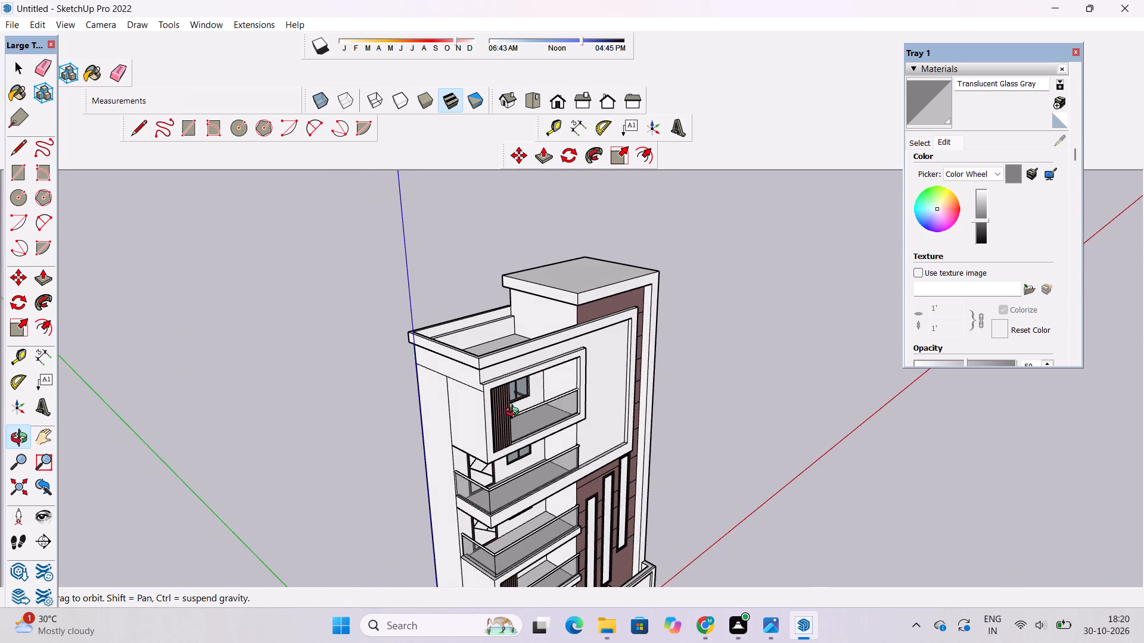
scroll(515, 413, down, 2)
drag(440, 447, 442, 390)
drag(590, 433, 461, 422)
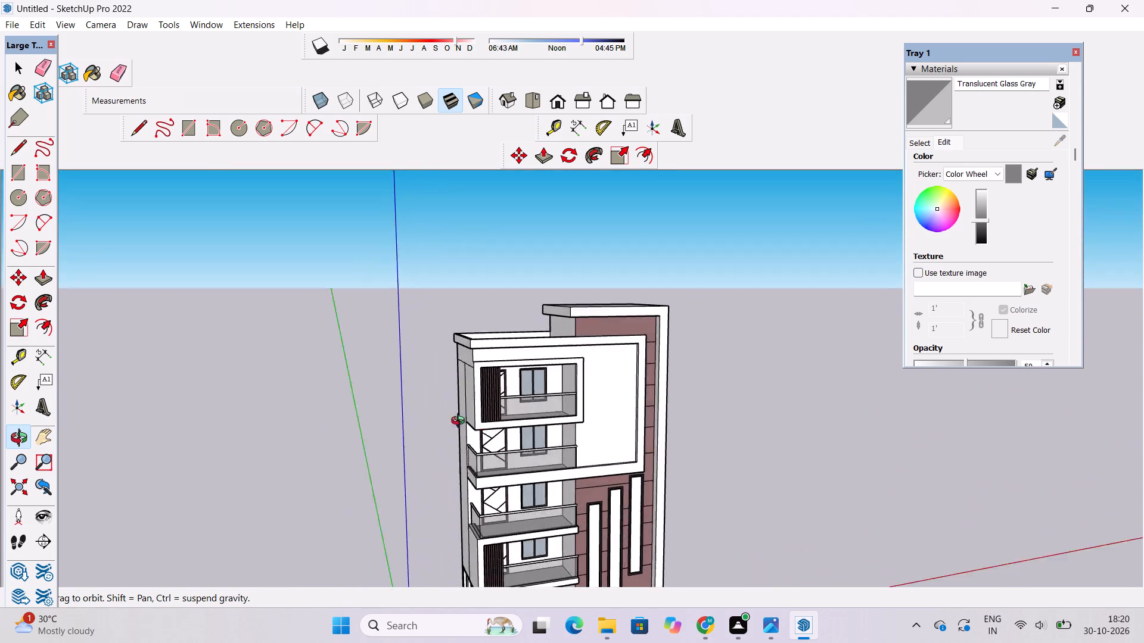
drag(461, 422, 406, 410)
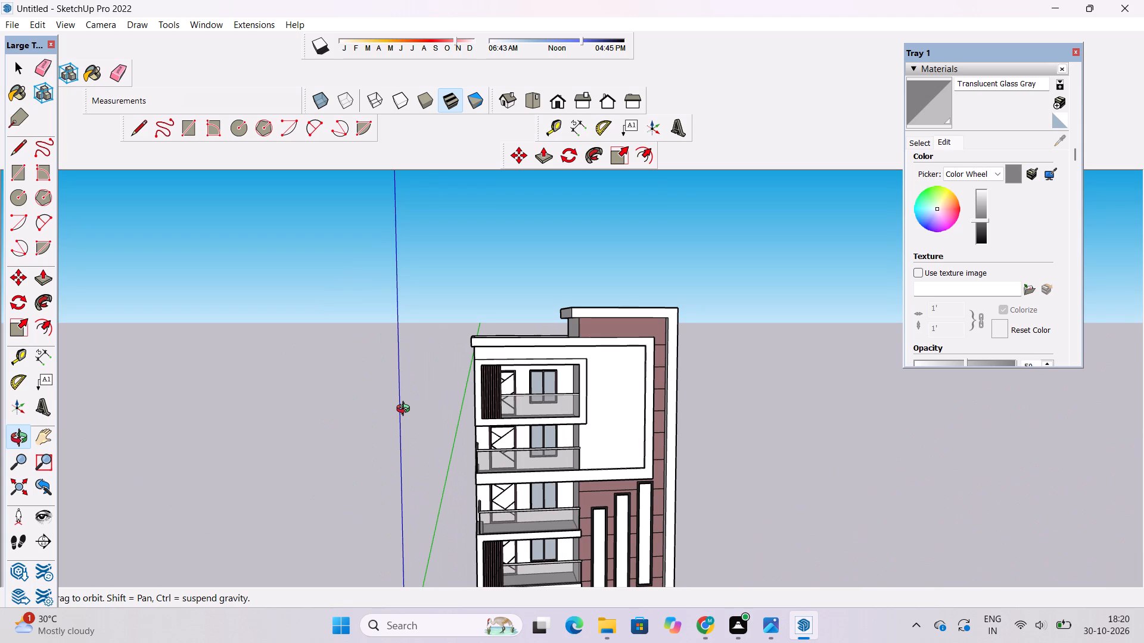
drag(575, 455, 523, 380)
scroll(530, 348, up, 4)
drag(514, 421, 558, 431)
shift+drag(557, 421, 560, 450)
drag(556, 451, 529, 446)
shift+drag(520, 445, 543, 467)
shift+drag(543, 467, 527, 444)
shift+scroll(517, 397, up, 10)
shift+drag(537, 454, 523, 383)
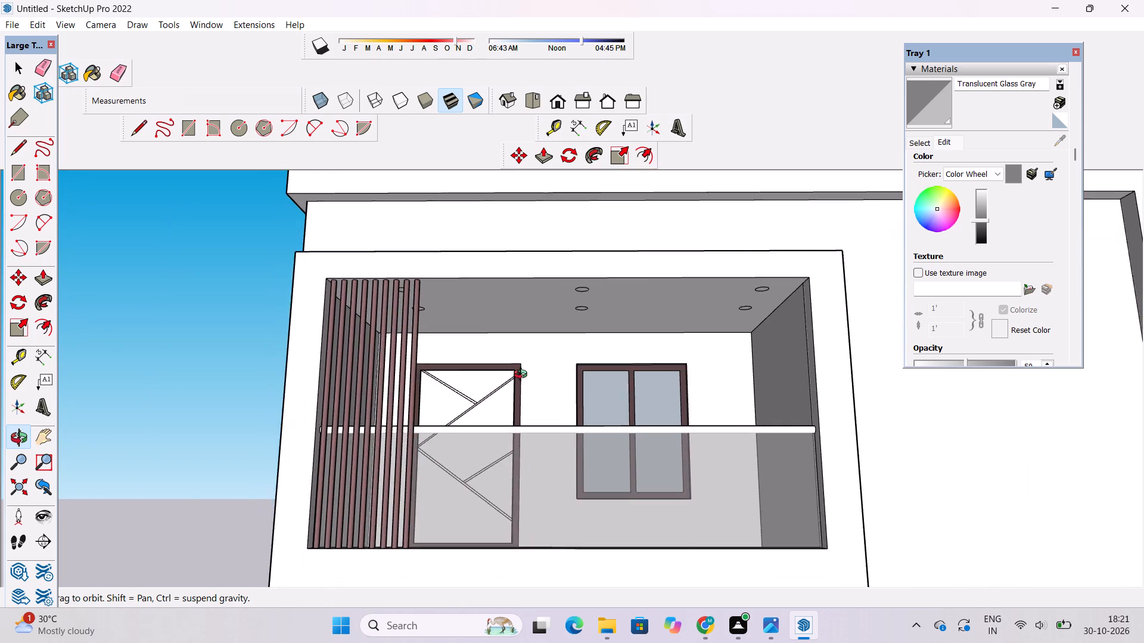
scroll(523, 376, down, 6)
drag(560, 401, 662, 500)
drag(687, 490, 603, 463)
drag(600, 555, 586, 442)
drag(586, 442, 604, 556)
scroll(583, 545, up, 4)
scroll(582, 478, down, 4)
shift+drag(646, 497, 577, 461)
drag(578, 481, 567, 445)
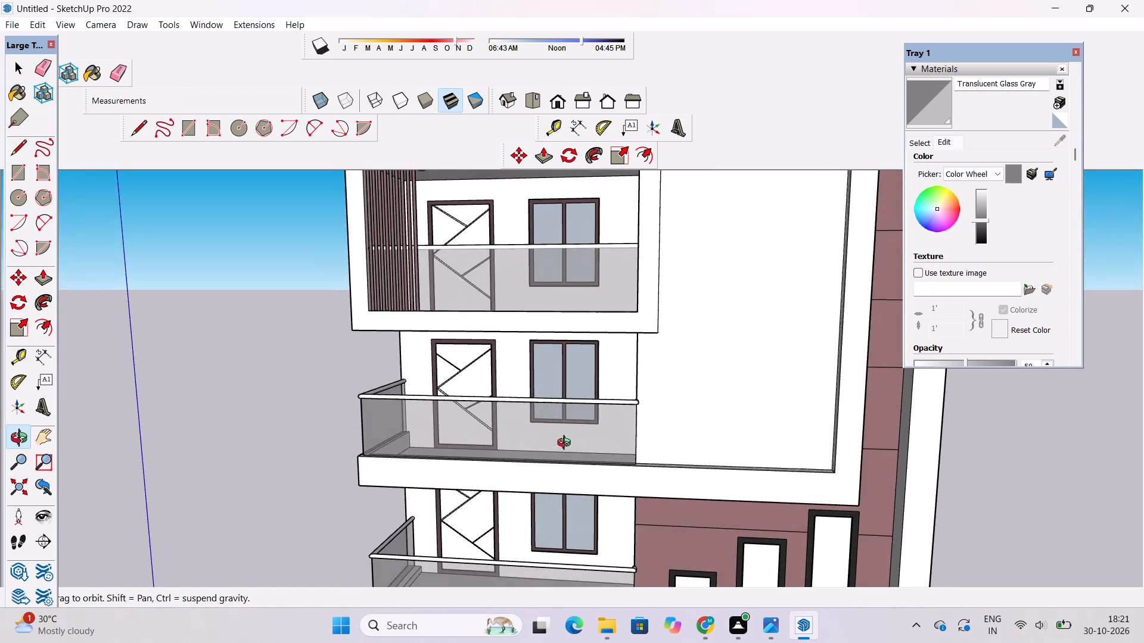
drag(585, 448, 638, 454)
scroll(596, 499, down, 6)
shift+drag(610, 520, 553, 427)
drag(552, 427, 558, 451)
shift+drag(558, 454, 558, 410)
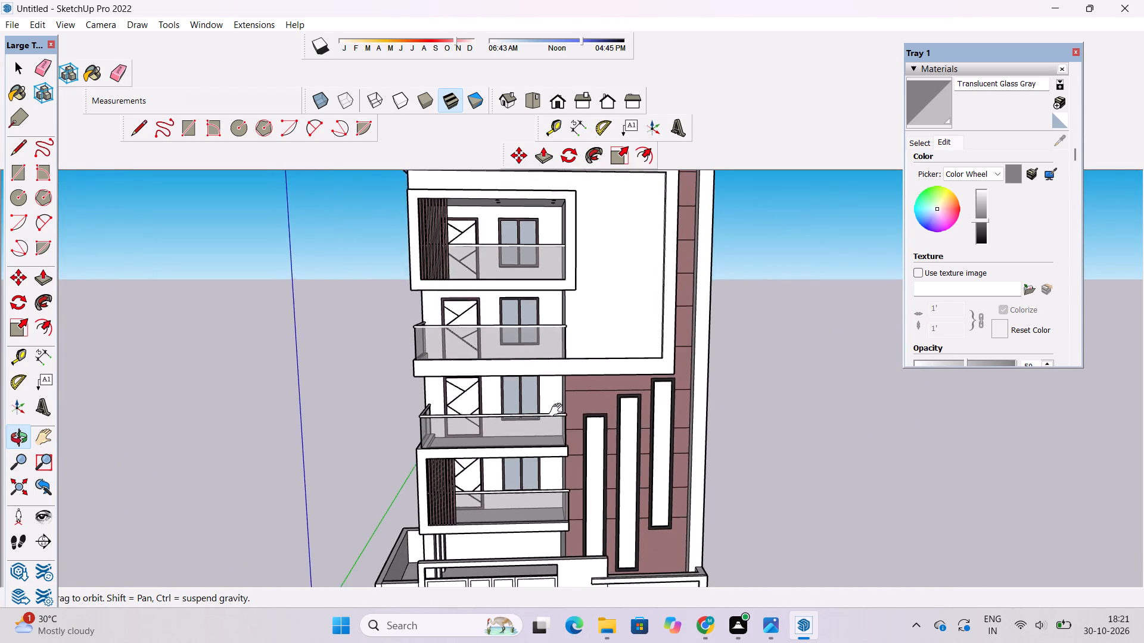
shift+drag(558, 410, 558, 409)
scroll(559, 404, down, 2)
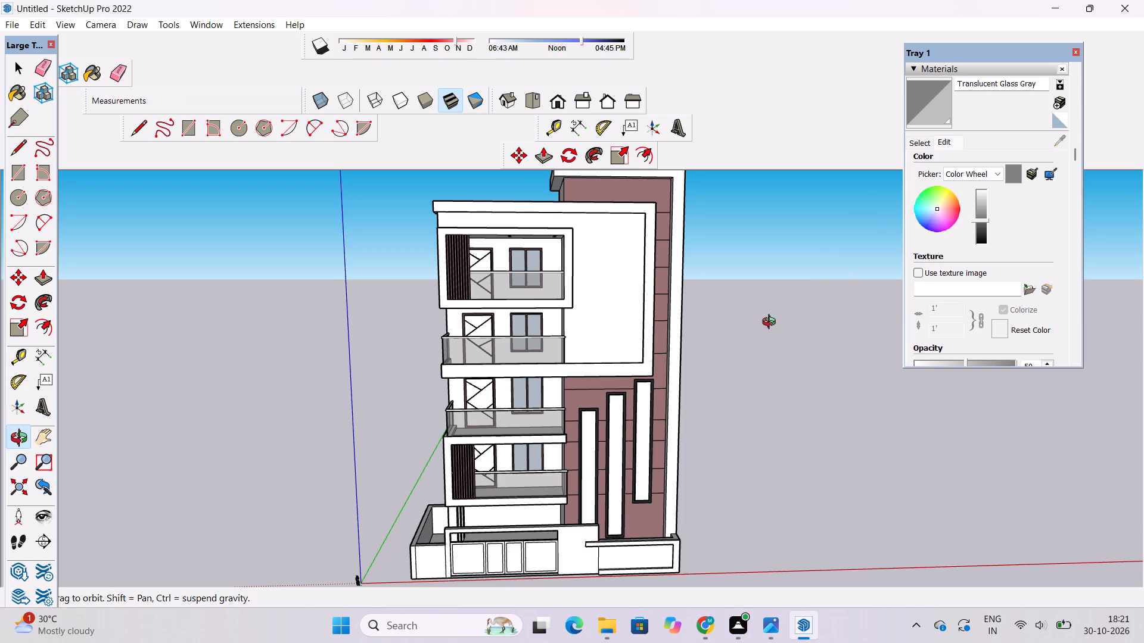
Paint the front face of the top balcony's projecting surround with 0057_DarkKhaki from the Colors-Named collection.
click(918, 147)
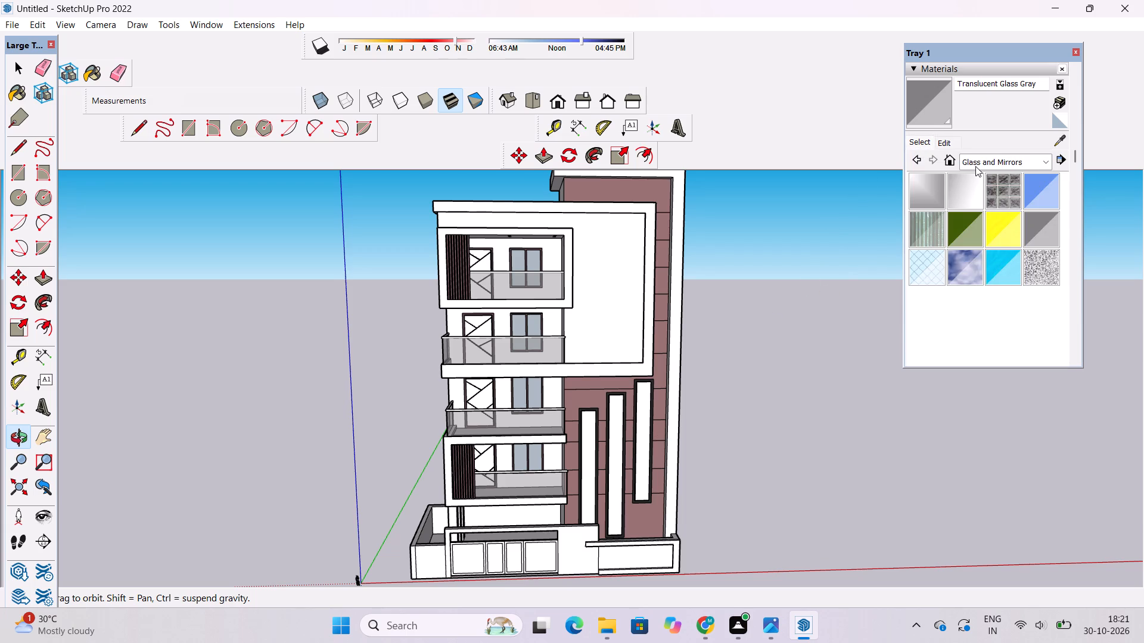
click(975, 166)
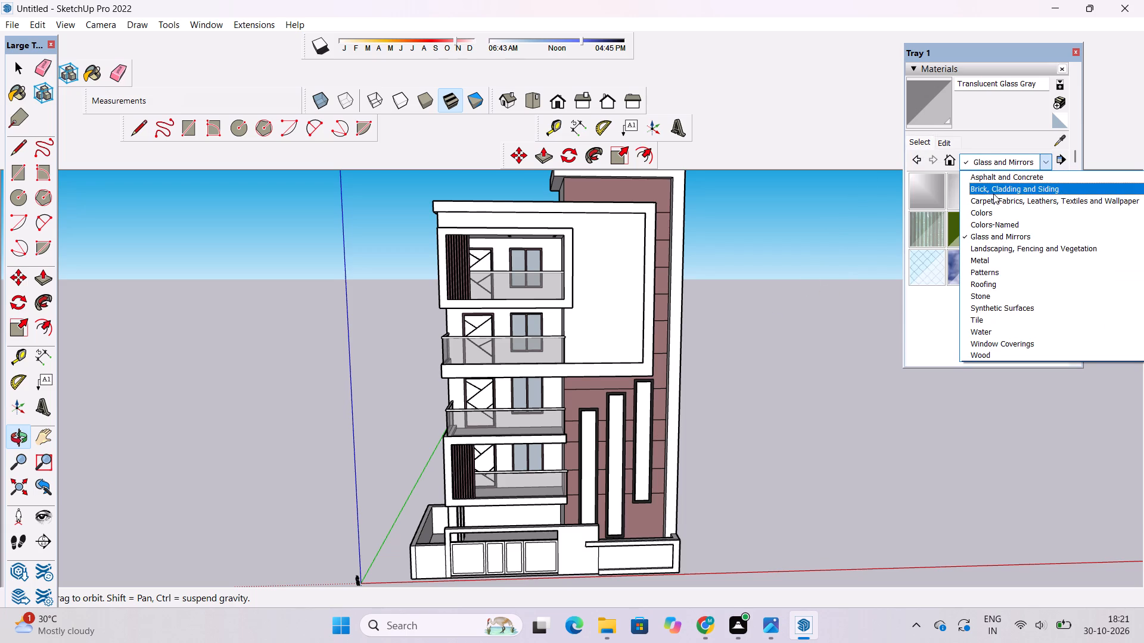
click(1003, 226)
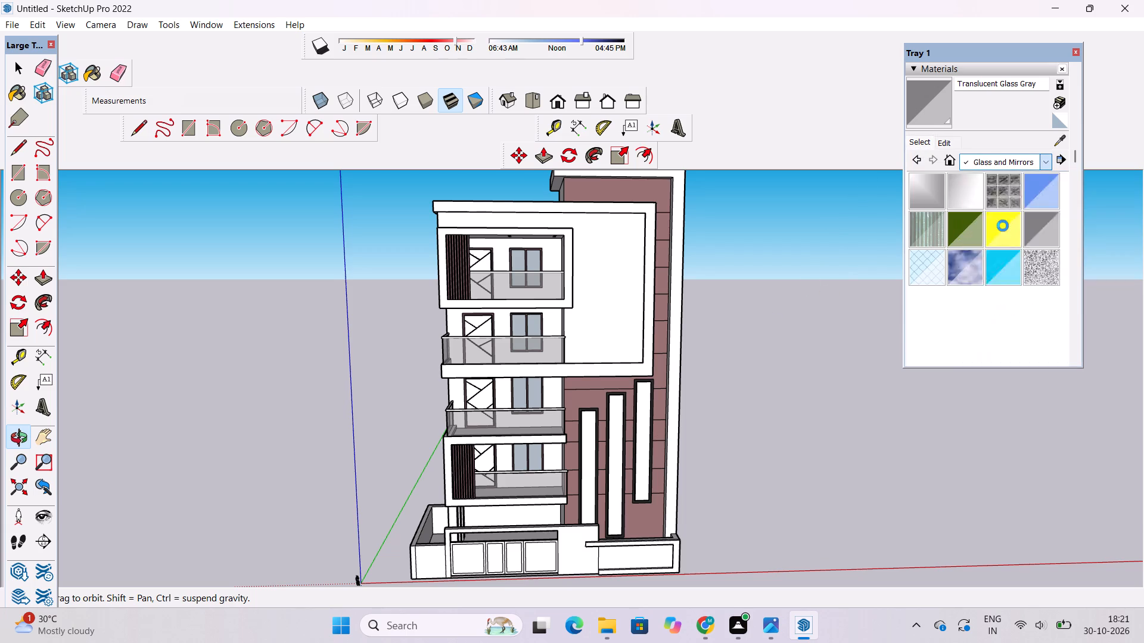
scroll(975, 199, up, 3)
scroll(960, 111, down, 2)
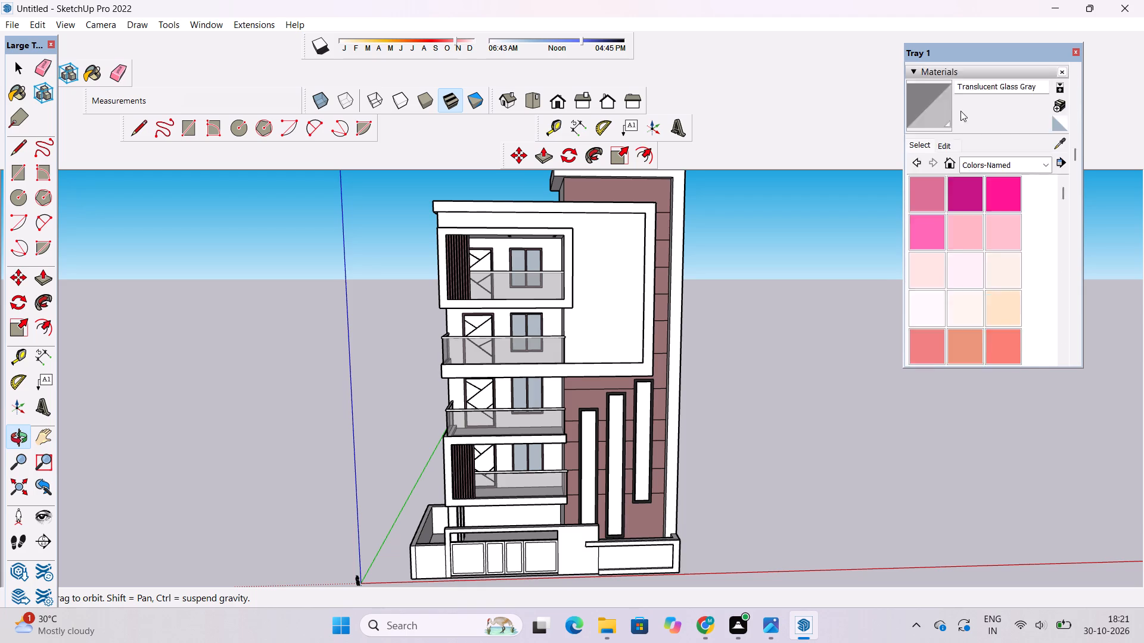
scroll(960, 111, down, 4)
scroll(973, 160, down, 7)
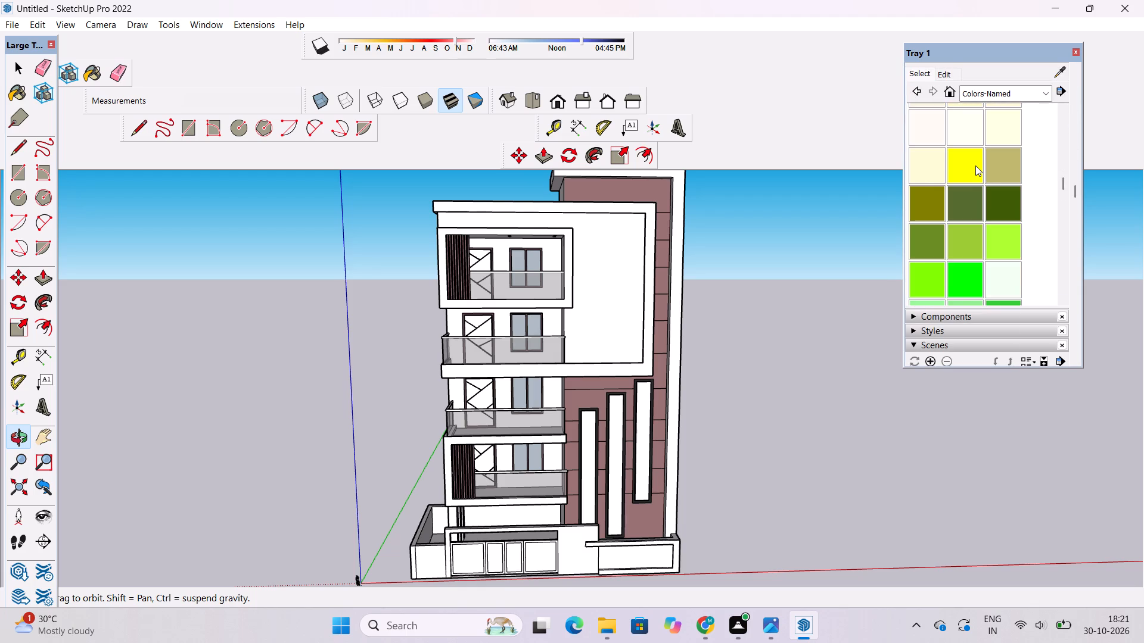
scroll(975, 166, up, 1)
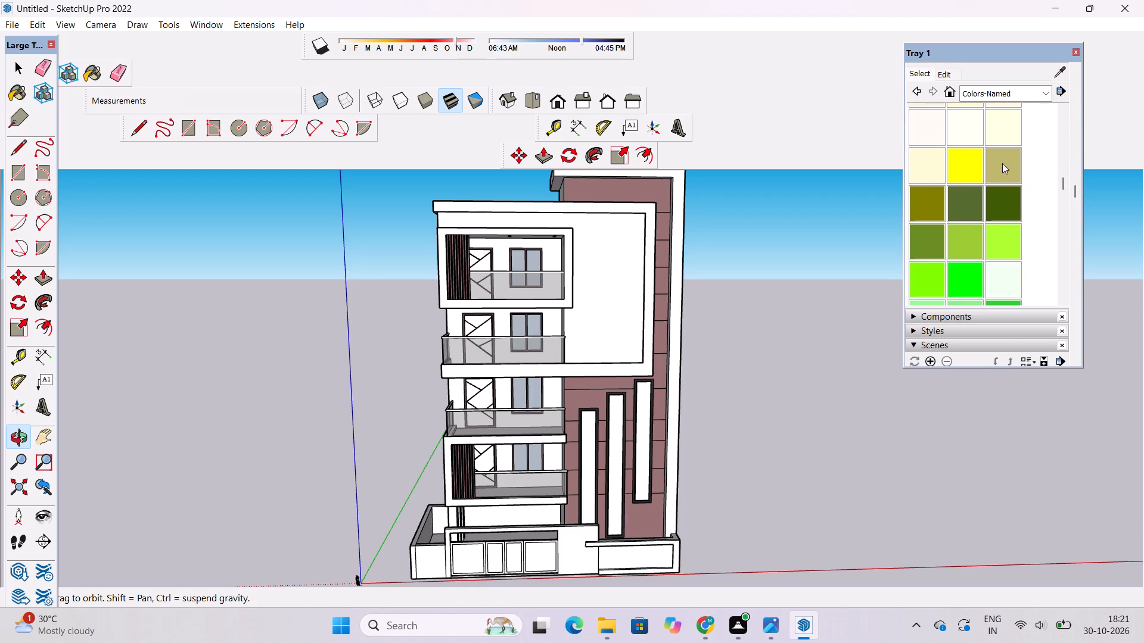
click(1002, 163)
scroll(596, 234, up, 10)
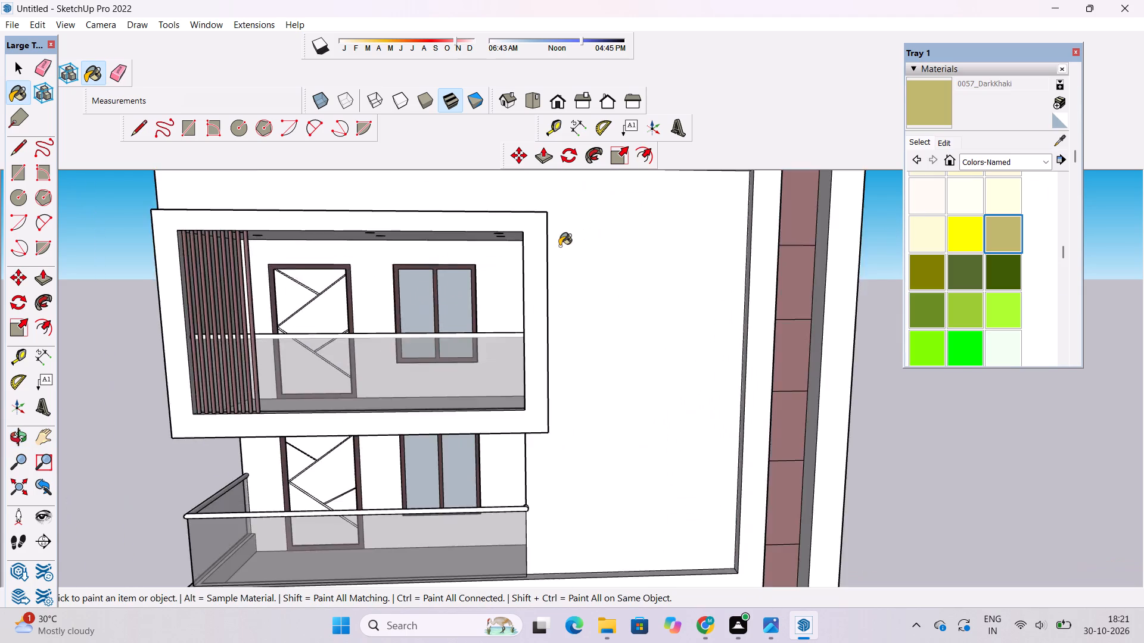
scroll(559, 246, up, 5)
click(539, 236)
Darken the 0057_DarkKhaki material on the top balcony's surround to a near-black olive.
click(946, 143)
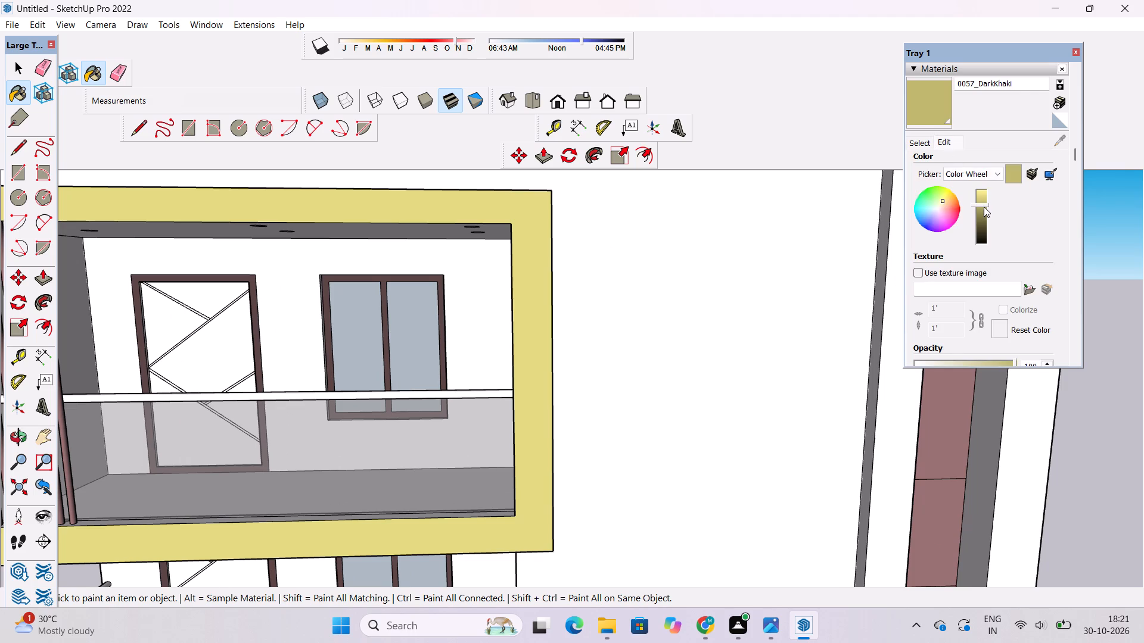
click(984, 208)
click(984, 216)
click(981, 226)
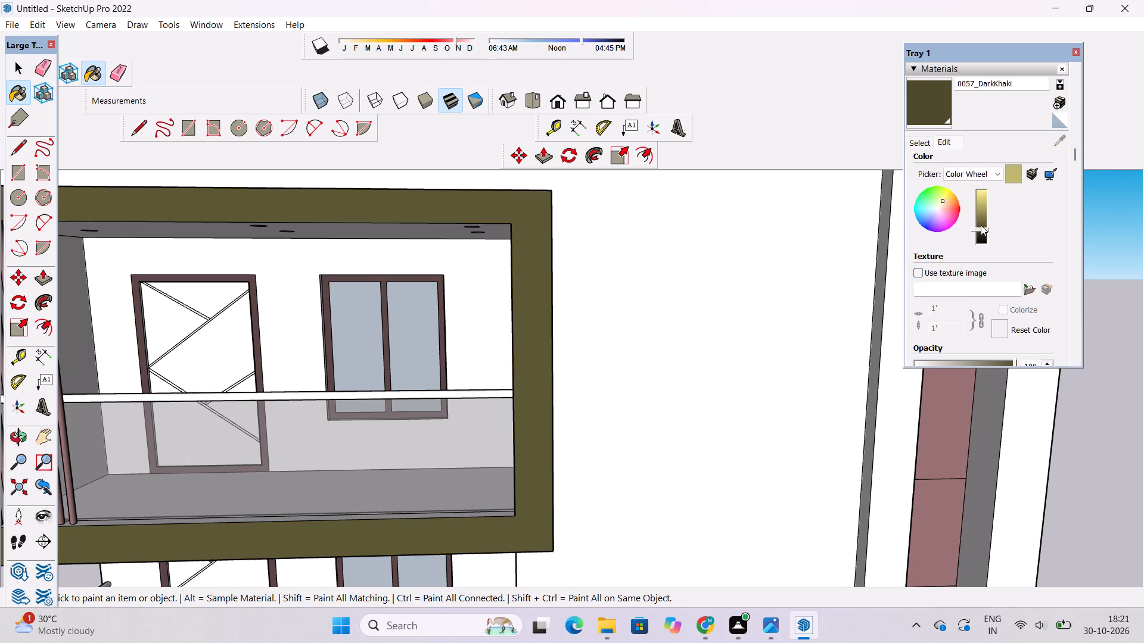
scroll(589, 375, down, 11)
scroll(400, 337, down, 3)
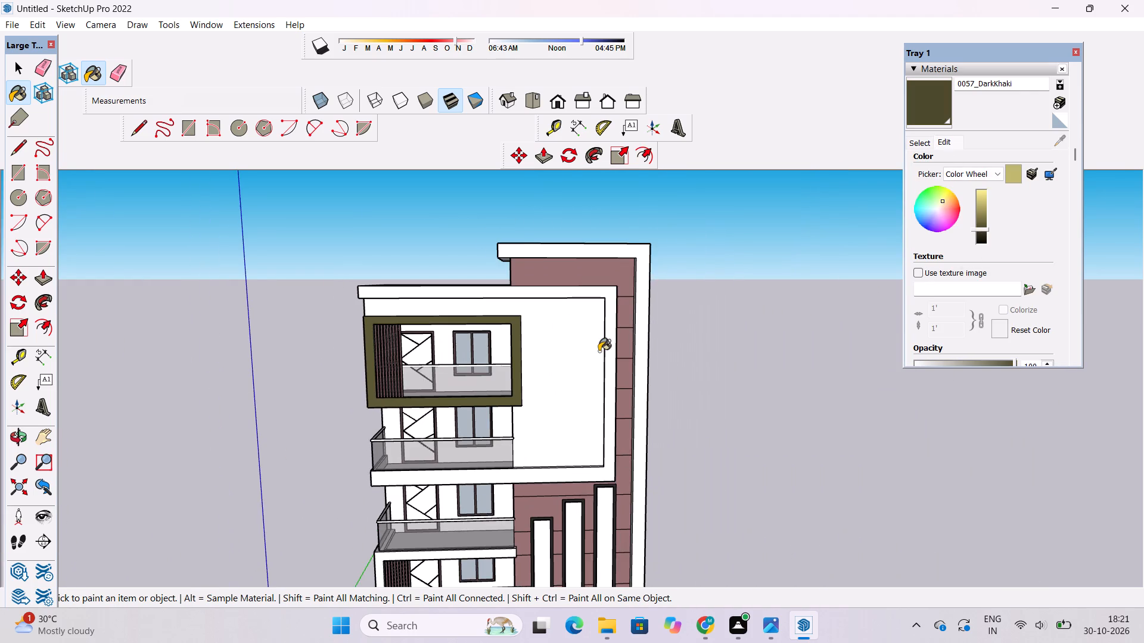
scroll(599, 351, up, 3)
click(980, 234)
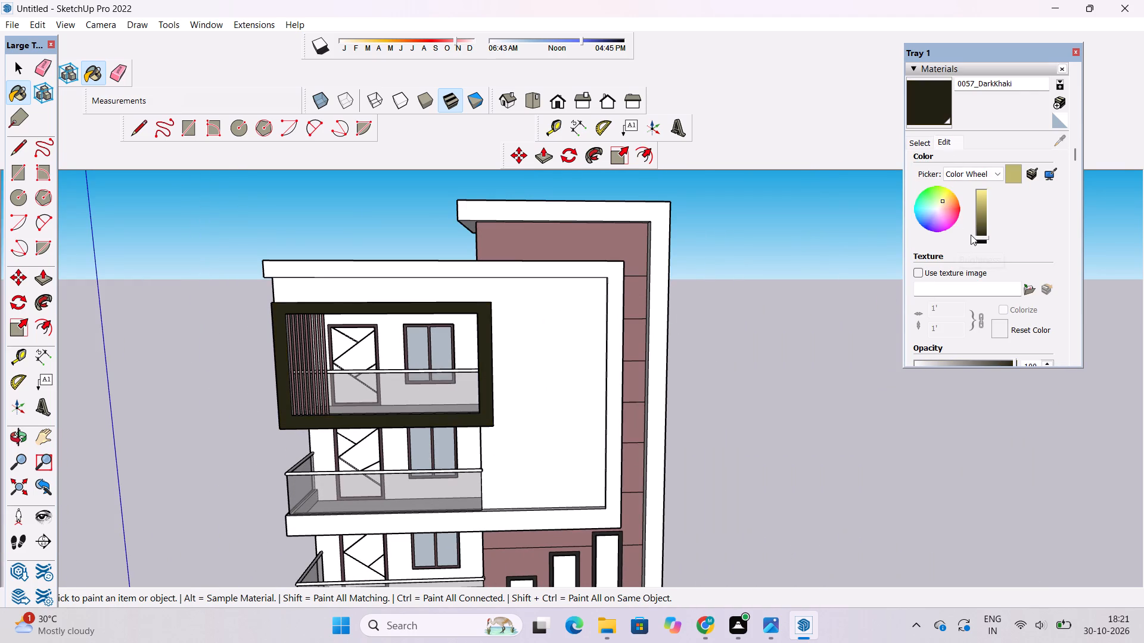
Lighten the 0057_DarkKhaki material slightly from near-black to a dark olive.
click(980, 230)
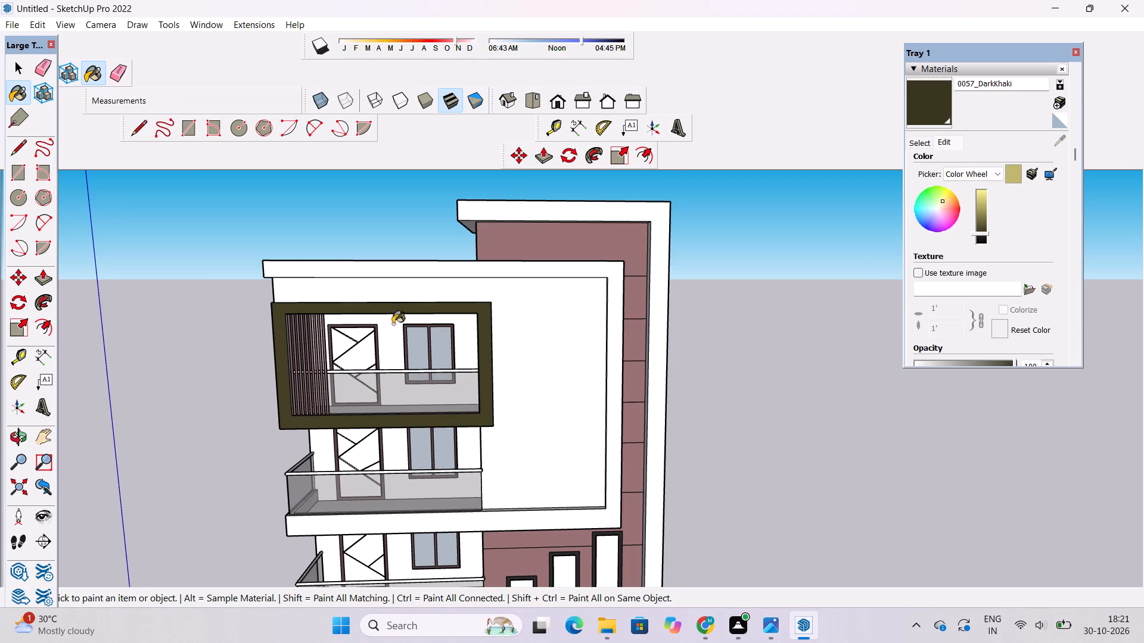
Paint the front face of the lowest balcony's projecting surround with 0057_DarkKhaki.
scroll(356, 305, down, 11)
scroll(369, 397, up, 6)
scroll(424, 330, down, 4)
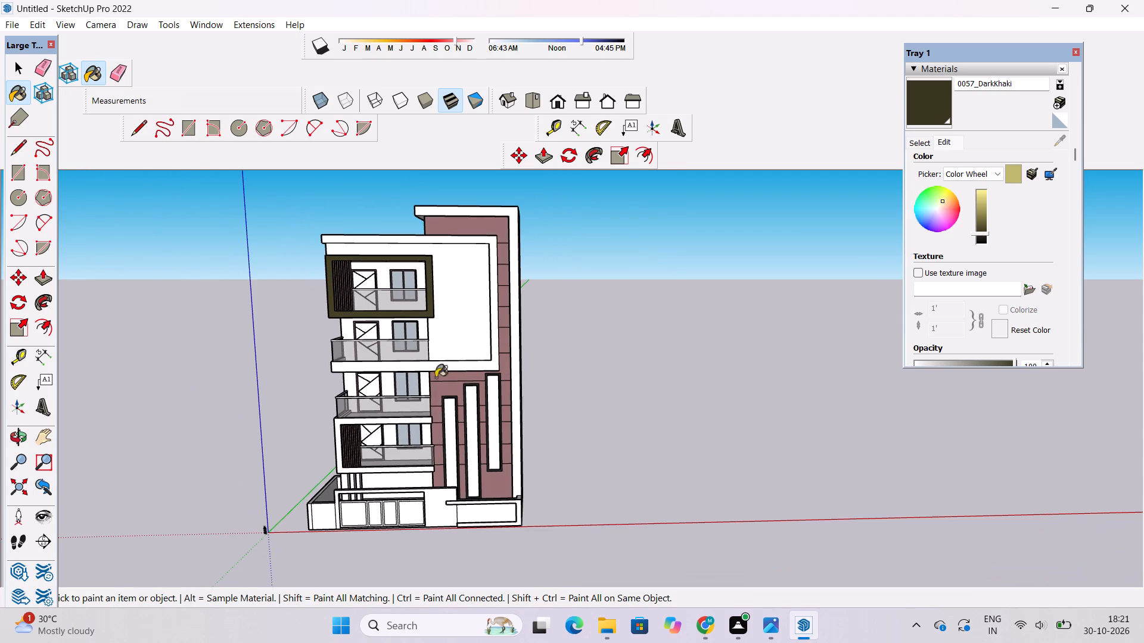
scroll(368, 440, up, 2)
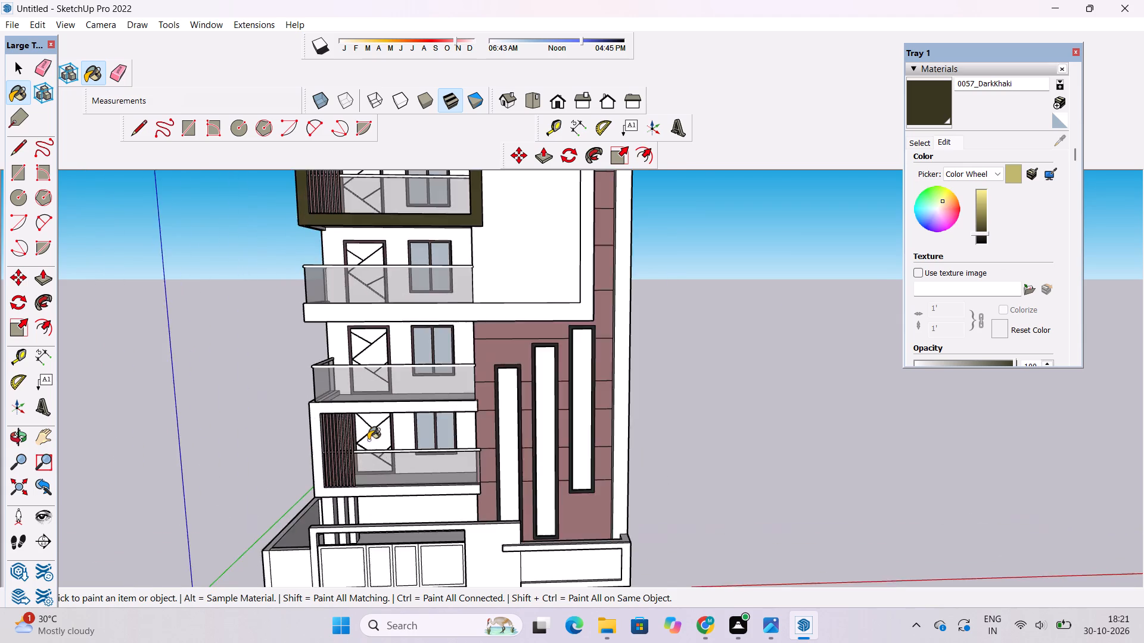
scroll(368, 440, up, 13)
click(427, 398)
Paint the front, inner side and underside faces of the tall frame around the maroon wall with 0057_DarkKhaki.
scroll(427, 398, down, 11)
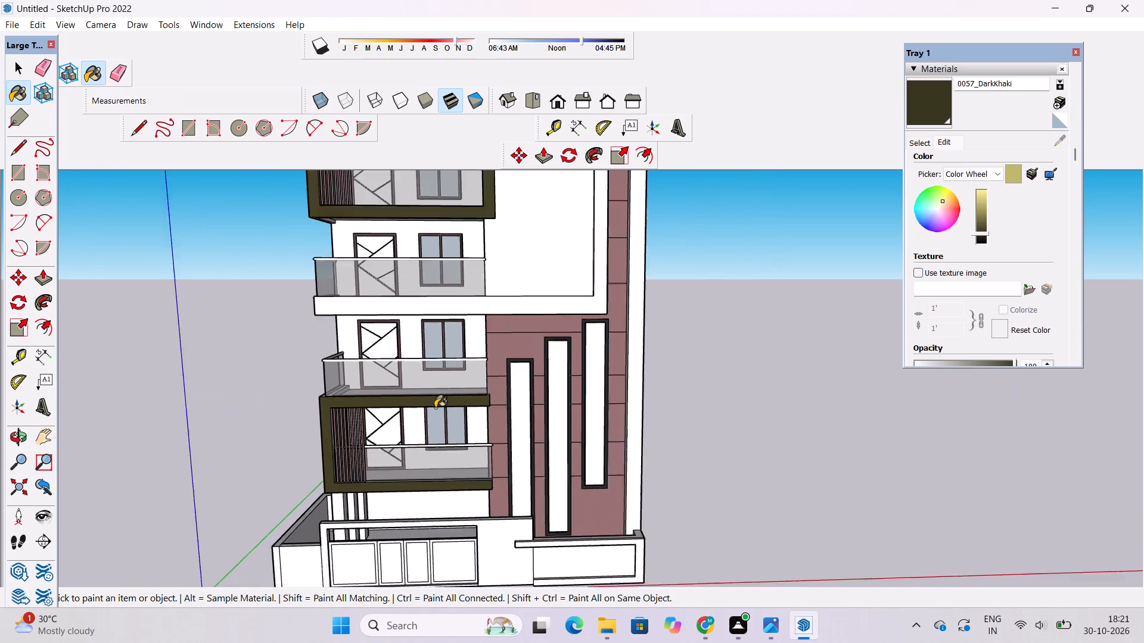
scroll(435, 408, down, 11)
scroll(505, 276, up, 16)
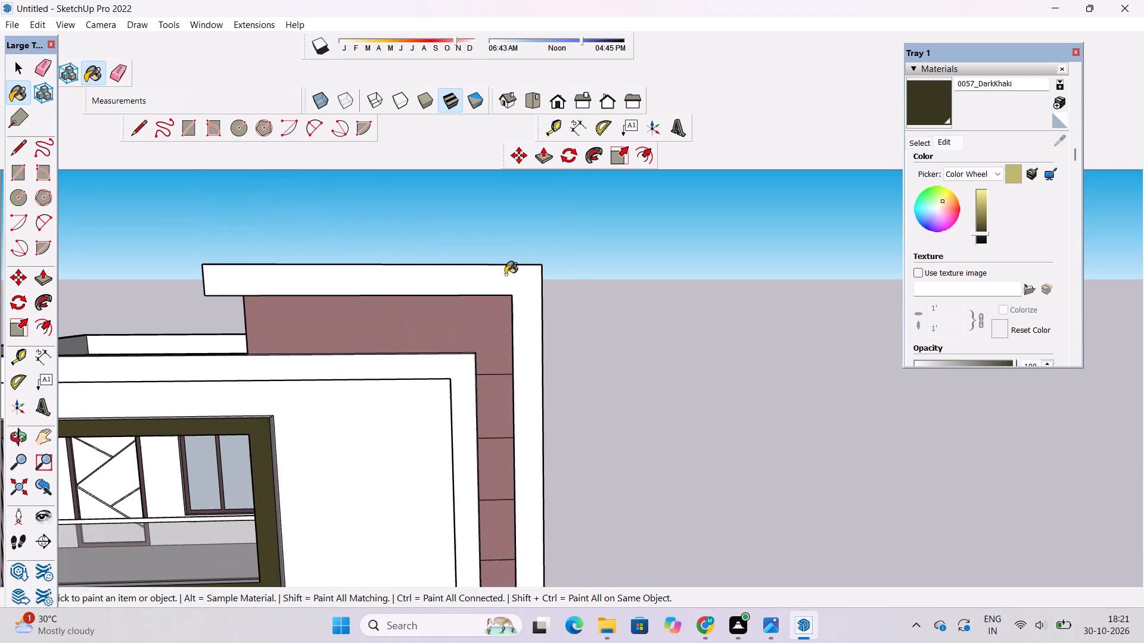
click(508, 274)
scroll(365, 333, up, 12)
scroll(839, 216, up, 3)
click(819, 241)
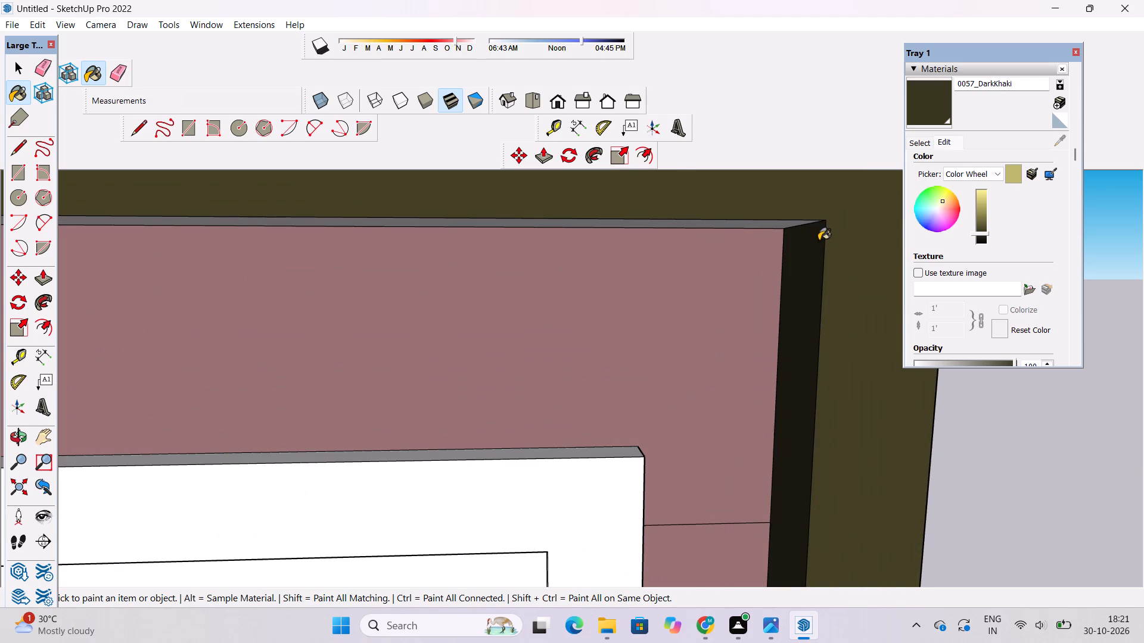
click(798, 223)
scroll(789, 244, down, 3)
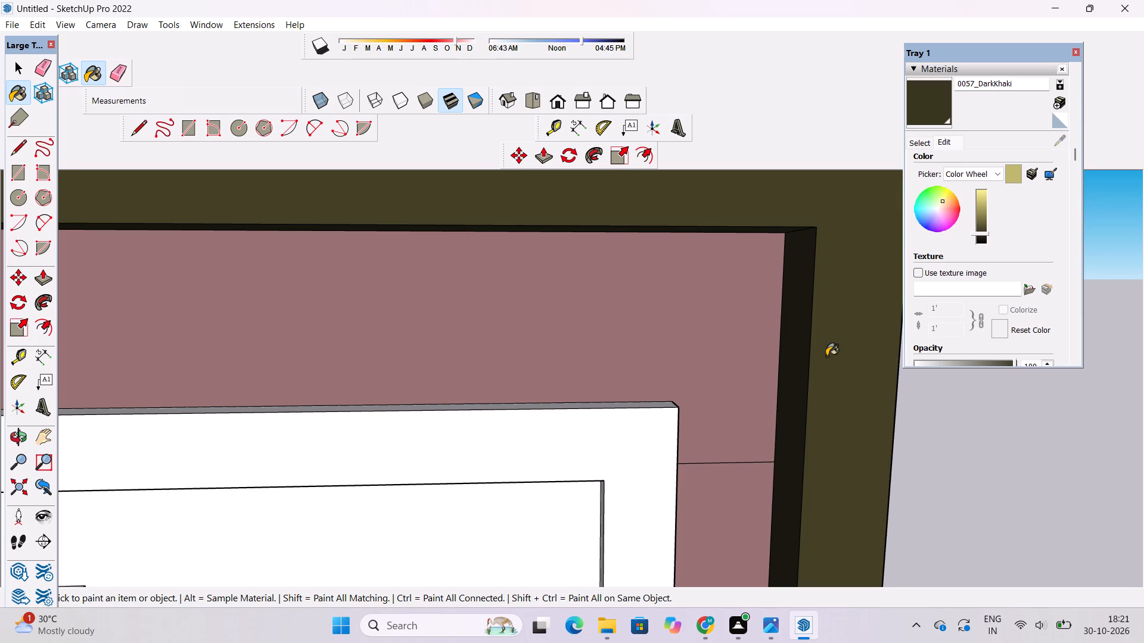
Examine the tall frame's roof slab, the roof parapets and the building's side wall from several angles.
key(o)
scroll(755, 374, down, 4)
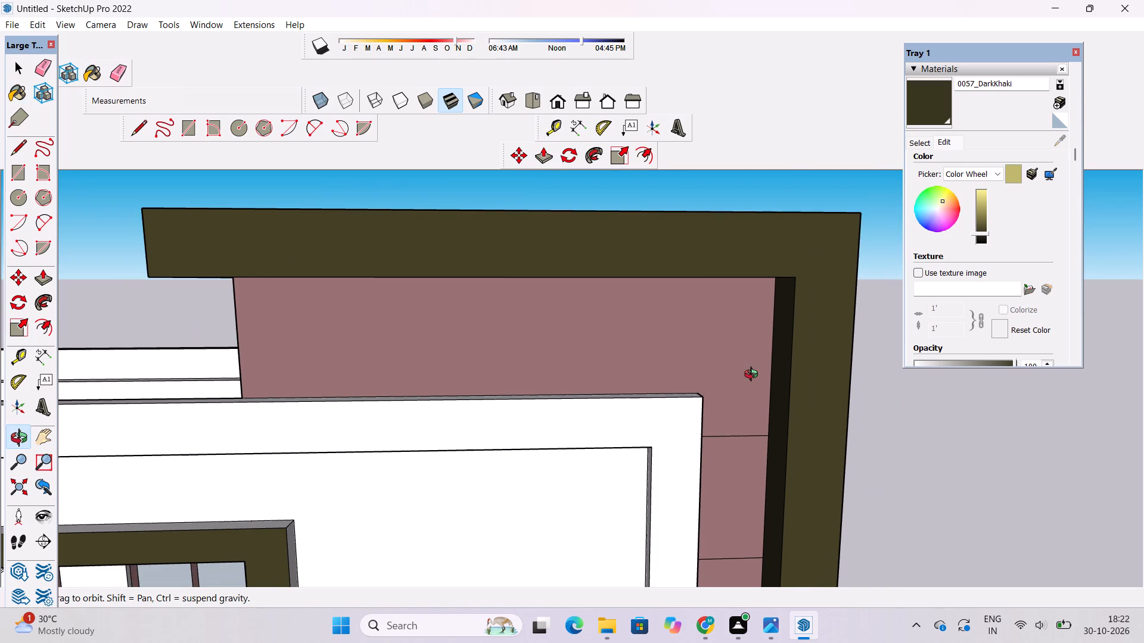
scroll(754, 376, down, 3)
shift+drag(773, 386, 744, 399)
drag(725, 429, 683, 389)
scroll(678, 386, down, 4)
drag(674, 389, 730, 419)
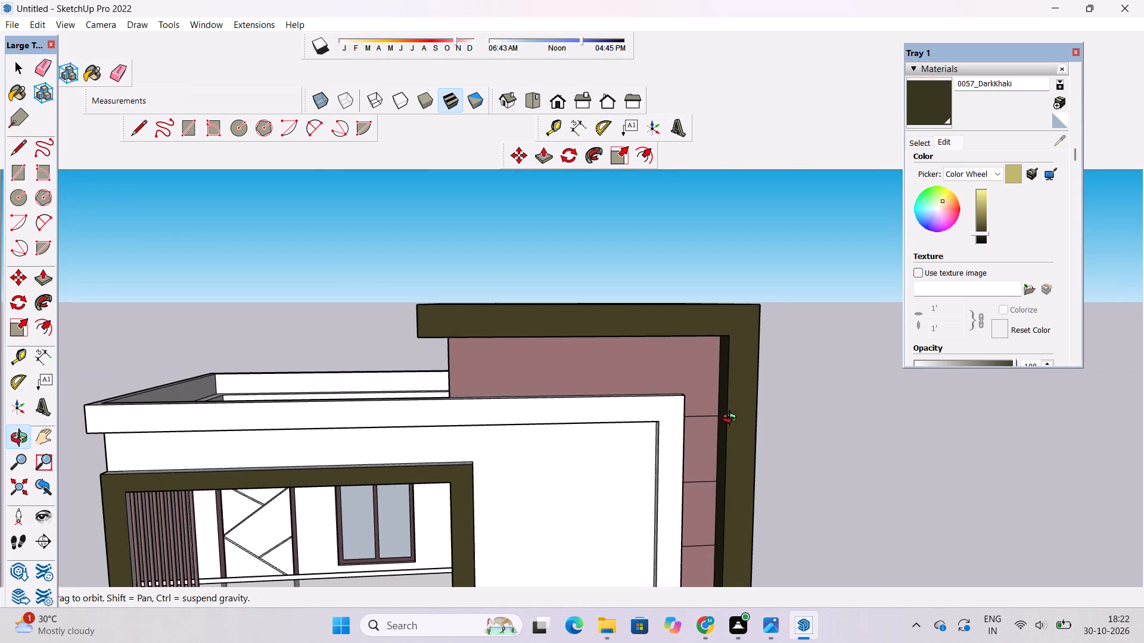
shift+drag(732, 420, 704, 394)
drag(702, 389, 968, 430)
scroll(515, 406, up, 1)
shift+drag(502, 393, 576, 382)
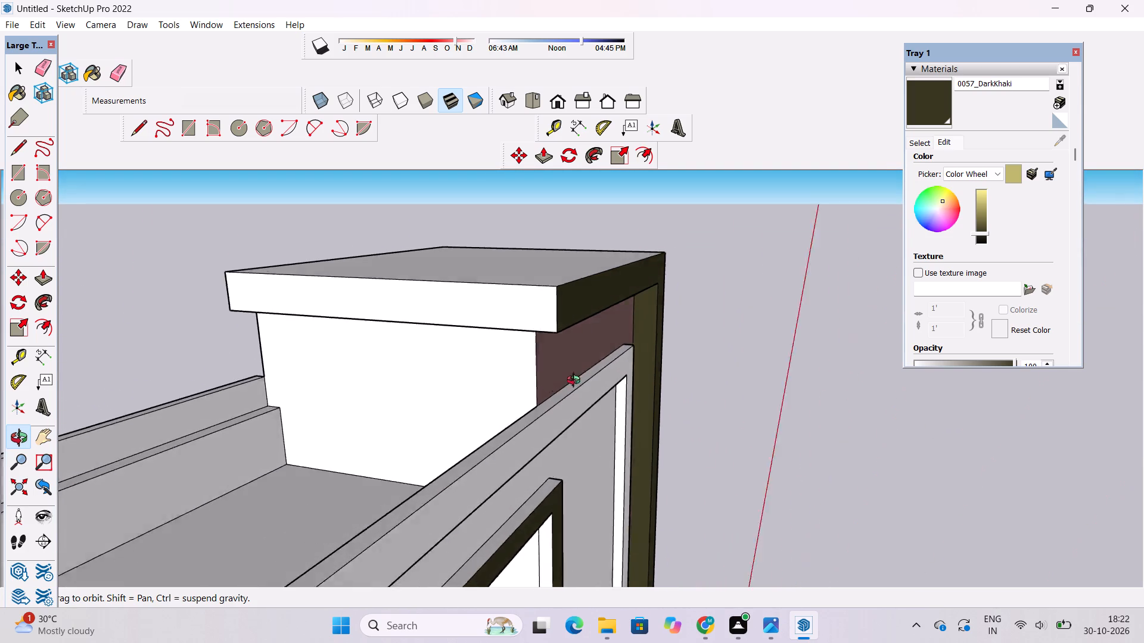
shift+drag(576, 382, 679, 333)
drag(664, 342, 575, 387)
drag(549, 392, 577, 339)
drag(675, 331, 571, 341)
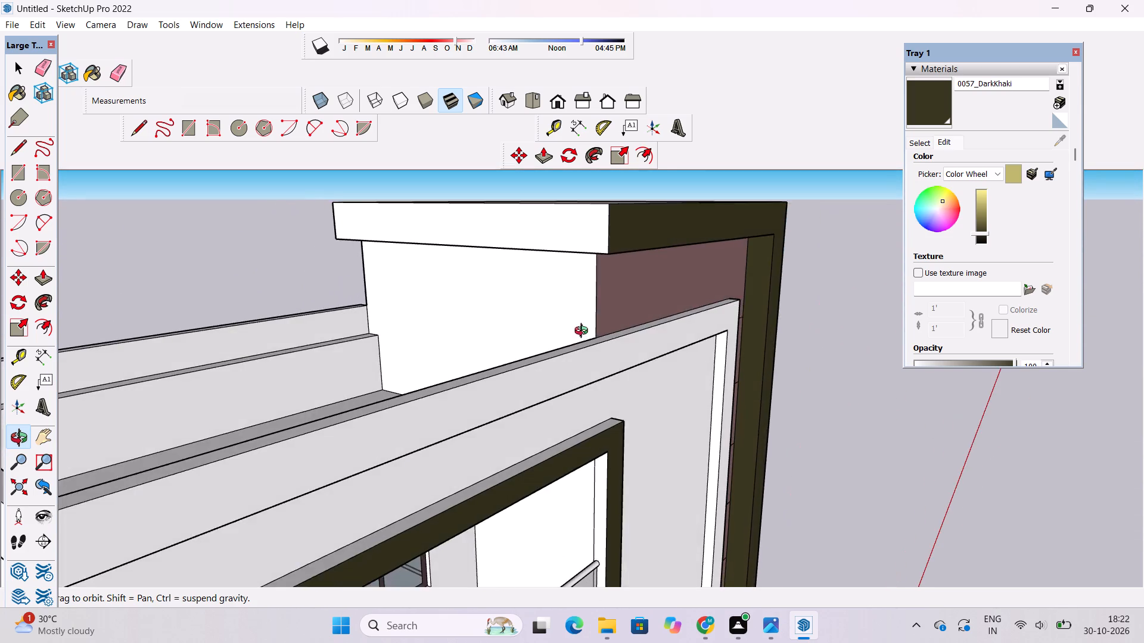
shift+drag(585, 332, 593, 372)
drag(687, 372, 583, 313)
scroll(580, 302, up, 3)
drag(718, 354, 654, 320)
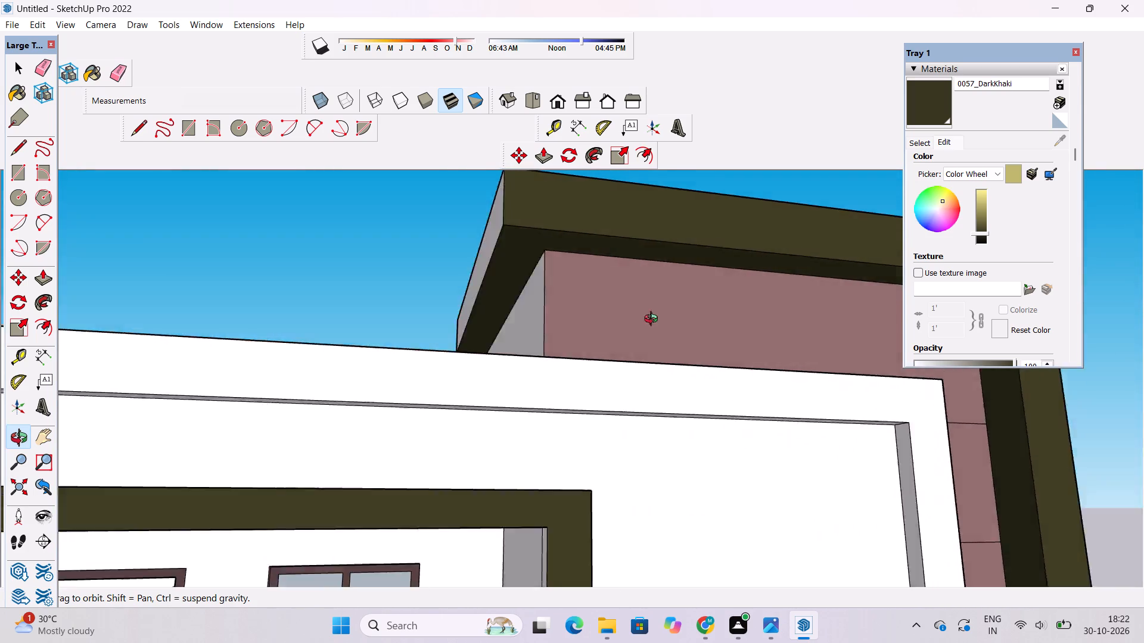
drag(654, 320, 792, 450)
drag(332, 291, 780, 345)
drag(583, 369, 607, 268)
scroll(596, 271, down, 4)
drag(428, 384, 529, 351)
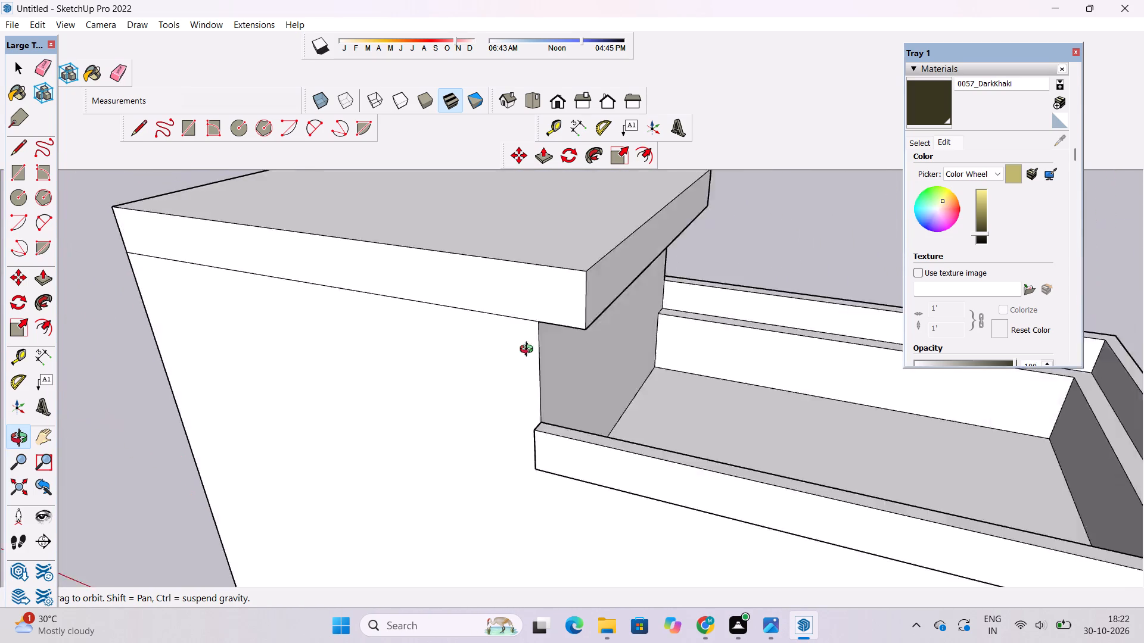
drag(529, 351, 795, 308)
scroll(480, 309, down, 4)
drag(523, 336, 464, 335)
drag(456, 336, 716, 366)
drag(716, 366, 570, 323)
scroll(436, 301, down, 7)
drag(451, 433, 467, 316)
drag(462, 329, 654, 364)
scroll(650, 351, down, 4)
shift+drag(742, 367, 664, 351)
shift+drag(611, 399, 587, 372)
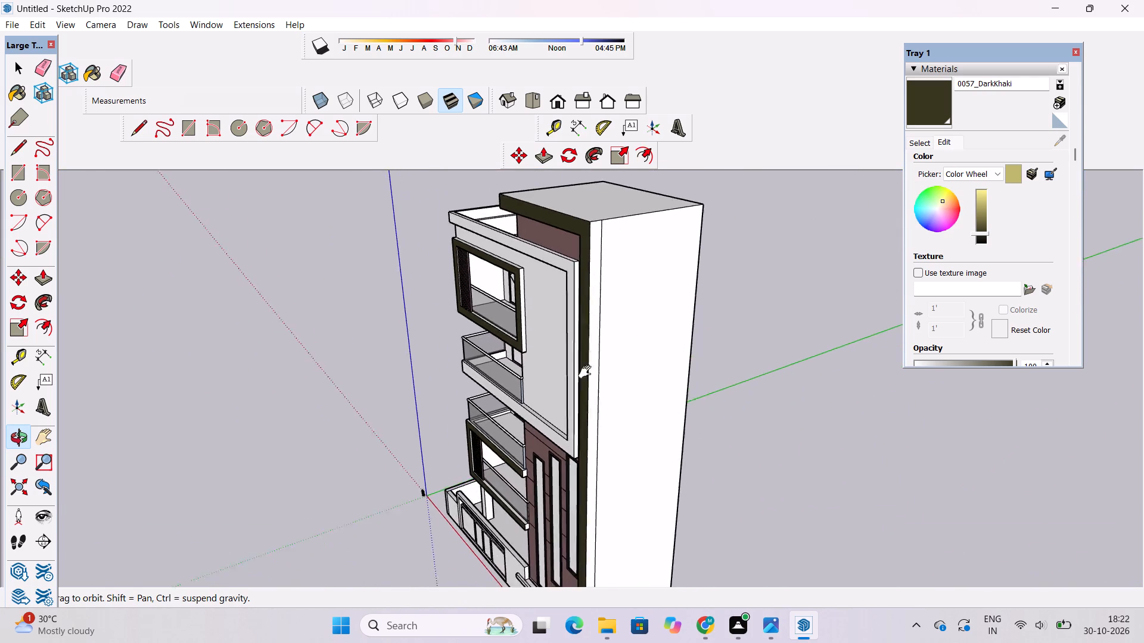
Erase the vertical edge on the building's side wall just behind the tall dark frame.
shift+drag(587, 372, 478, 362)
drag(483, 419, 483, 380)
scroll(484, 376, down, 5)
shift+drag(489, 375, 467, 416)
key(e)
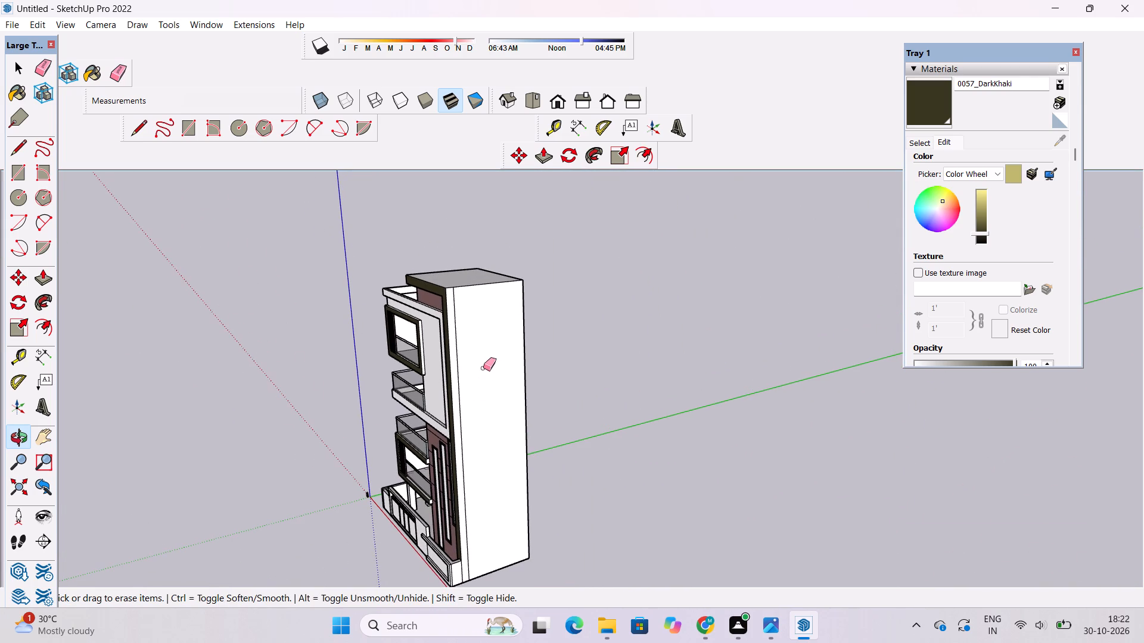
scroll(472, 481, up, 9)
drag(456, 329, 444, 366)
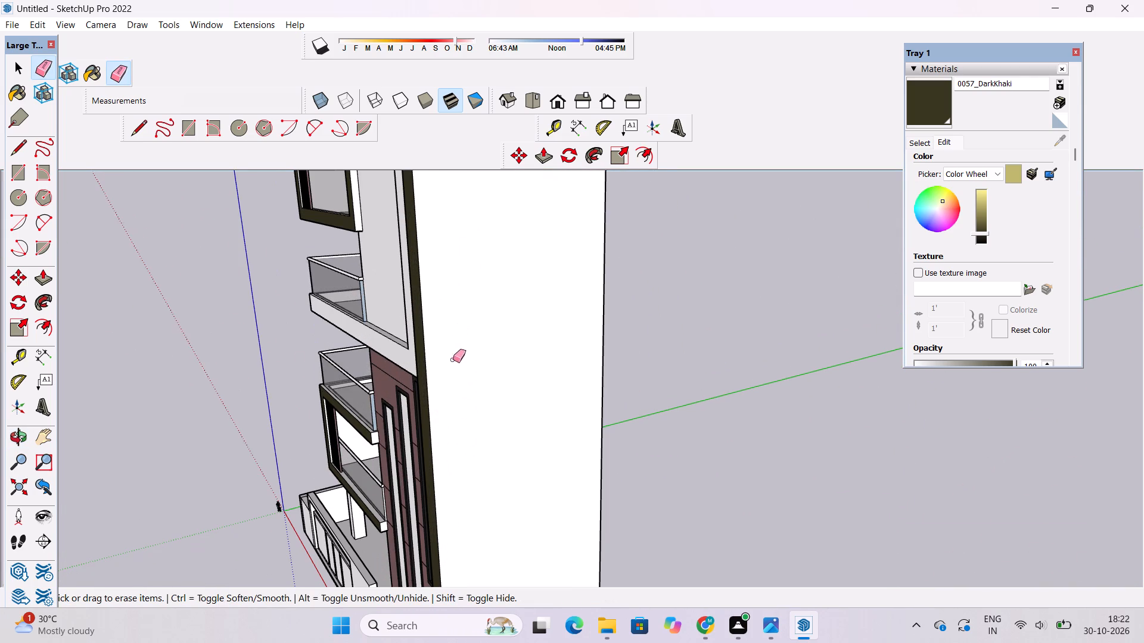
Examine the whole front facade, from the gate and lower balconies up to the roof frame.
scroll(471, 321, down, 20)
key(o)
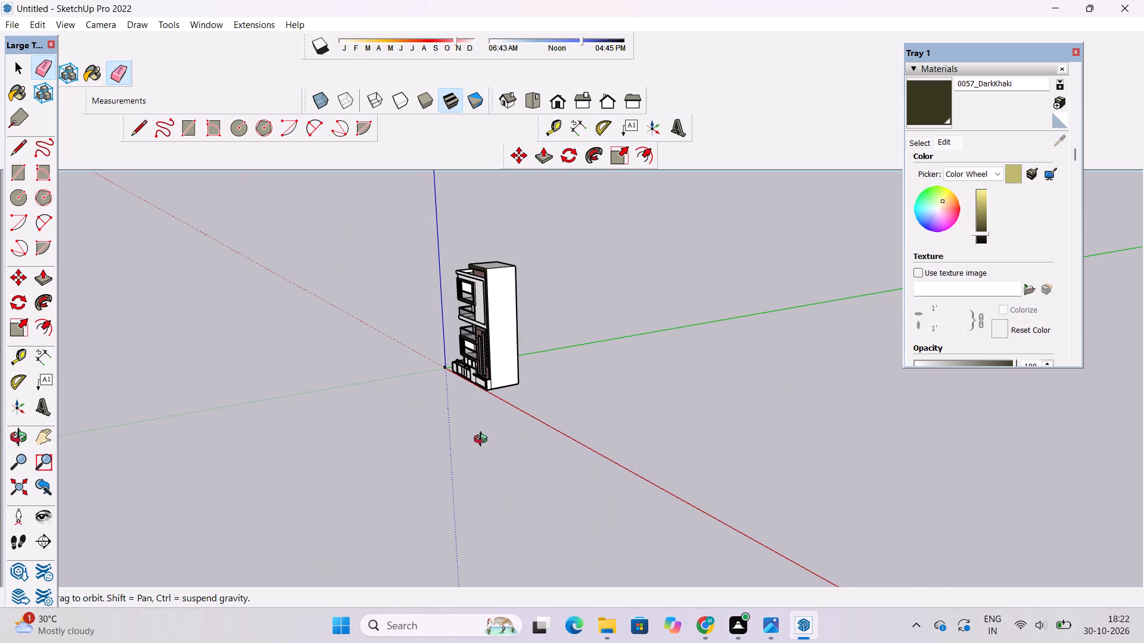
scroll(483, 441, up, 5)
shift+drag(487, 415, 452, 508)
scroll(439, 383, up, 4)
drag(439, 383, 614, 402)
scroll(530, 398, up, 5)
shift+drag(480, 411, 465, 435)
drag(445, 448, 659, 411)
scroll(615, 310, down, 5)
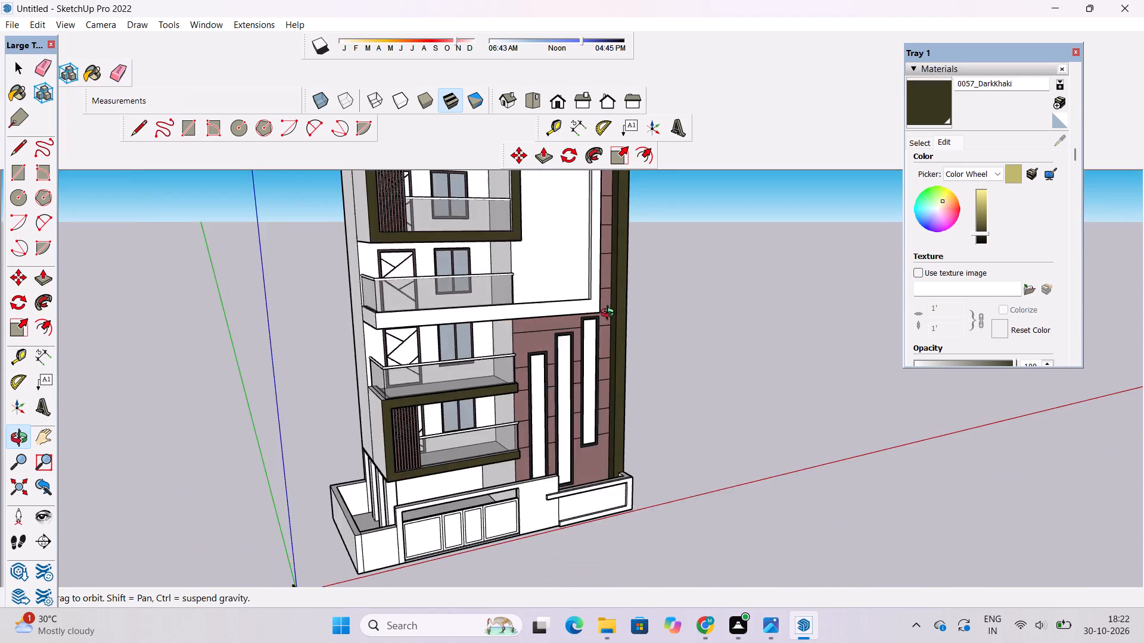
shift+drag(610, 344, 655, 474)
scroll(636, 278, up, 4)
drag(649, 341, 499, 352)
drag(527, 408, 530, 385)
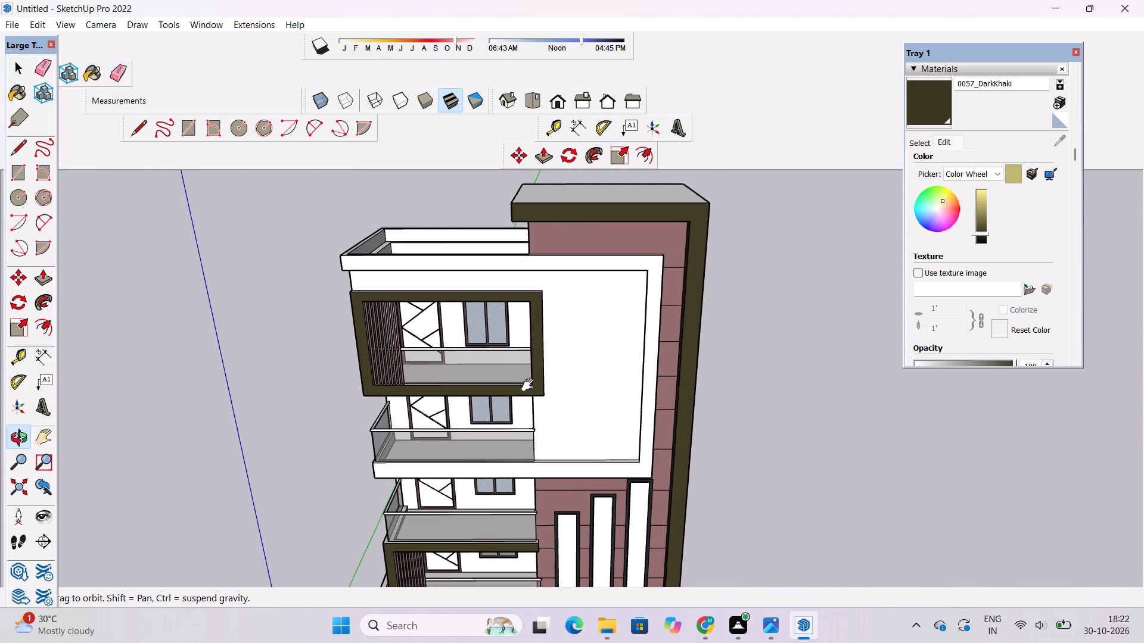
drag(530, 385, 534, 364)
drag(560, 411, 565, 372)
shift+drag(585, 342, 593, 431)
drag(593, 432, 592, 347)
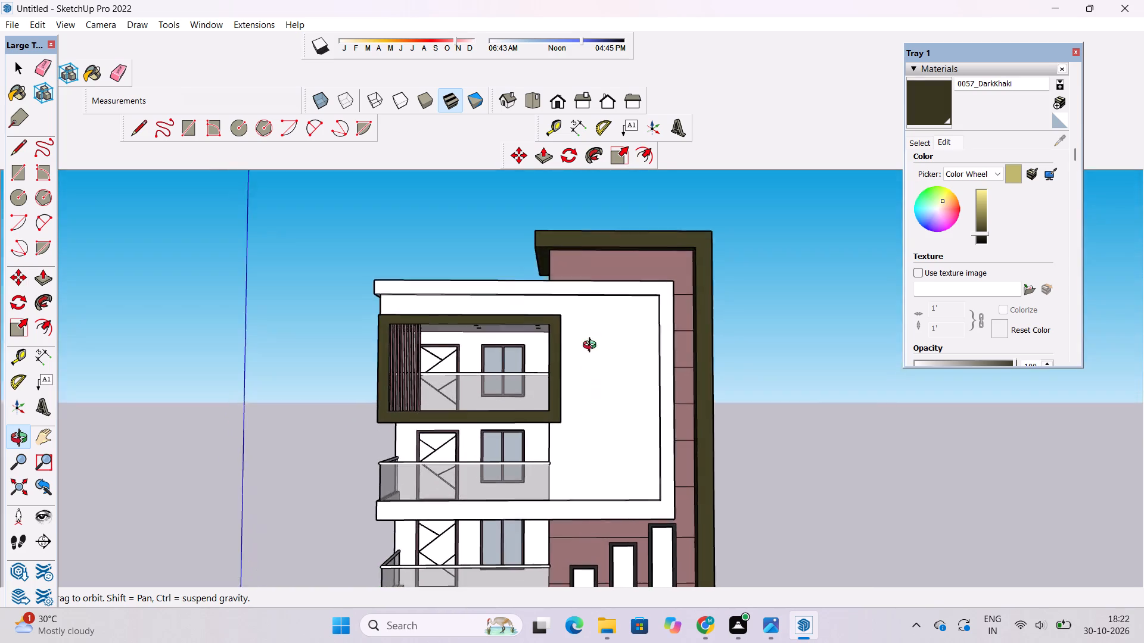
drag(592, 347, 592, 345)
Examine the top balcony's surround, slatted screen and adjoining side wall from oblique and low angles.
shift+drag(411, 385, 474, 359)
shift+drag(476, 357, 729, 496)
scroll(520, 362, up, 3)
shift+drag(514, 353, 558, 371)
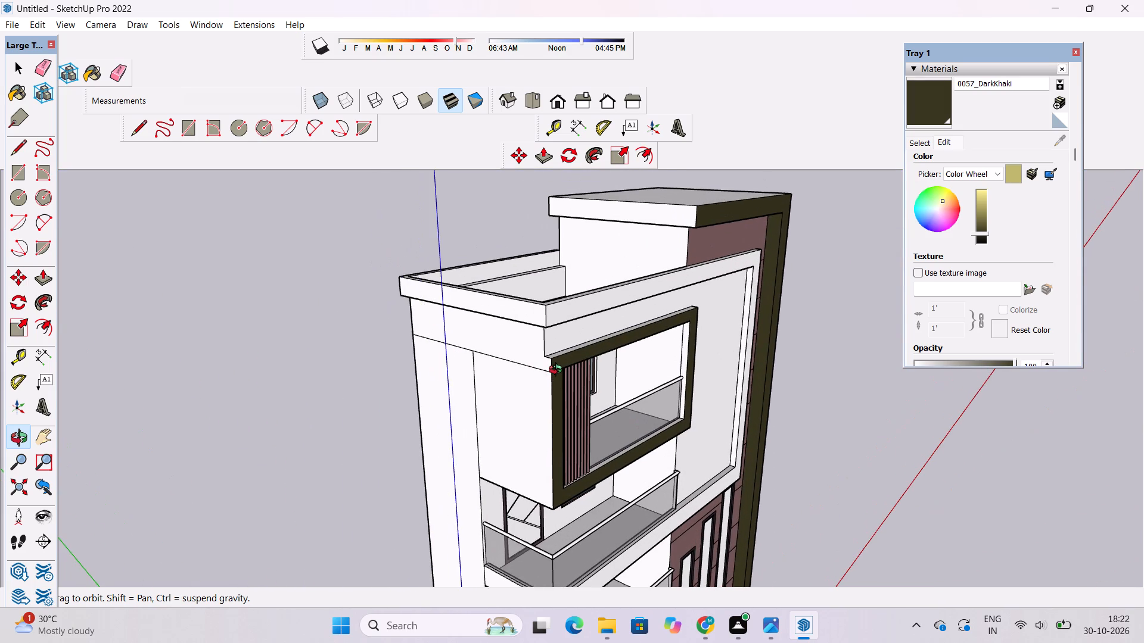
scroll(558, 371, up, 5)
scroll(558, 371, down, 1)
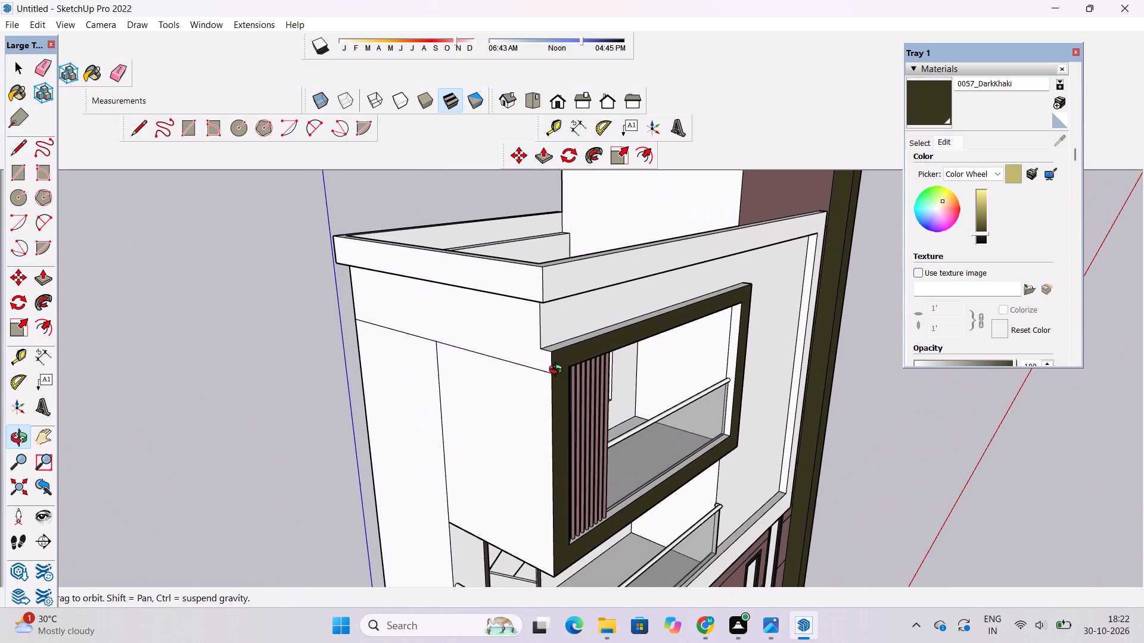
shift+drag(573, 425, 571, 395)
drag(570, 394, 529, 318)
shift+drag(527, 379, 528, 334)
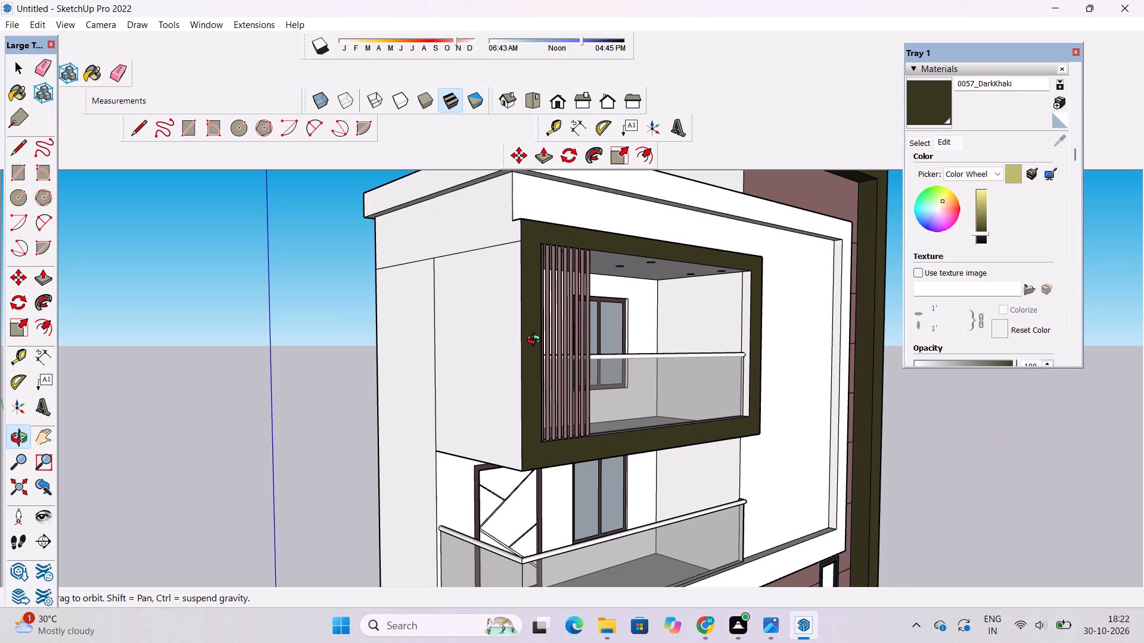
scroll(536, 341, down, 3)
shift+drag(564, 355, 537, 350)
shift+drag(550, 364, 542, 364)
shift+drag(545, 384, 536, 352)
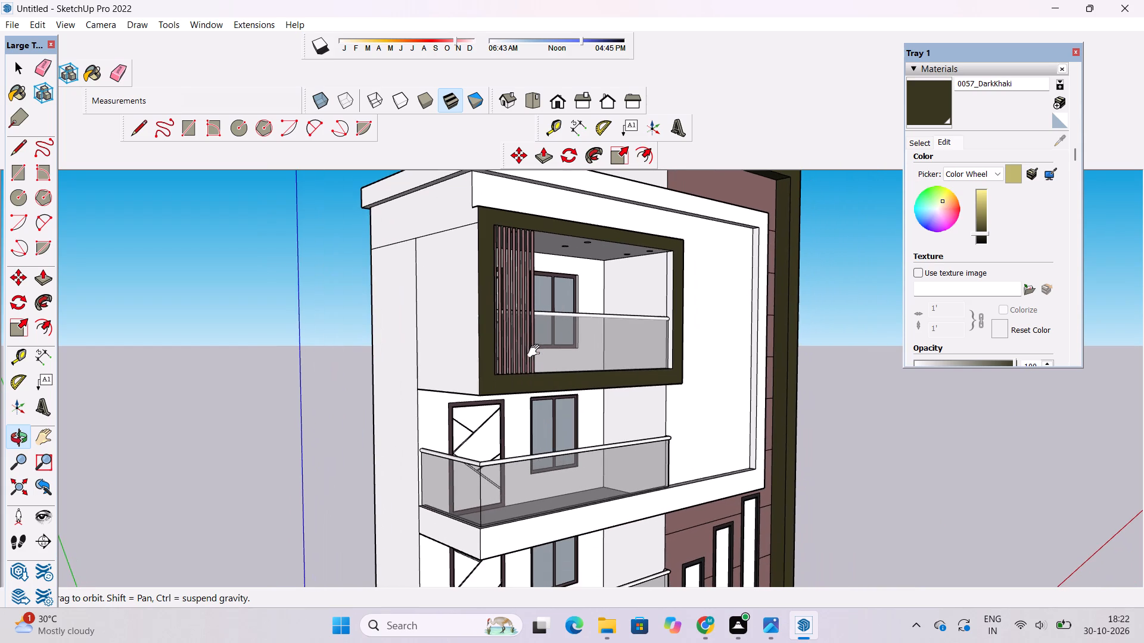
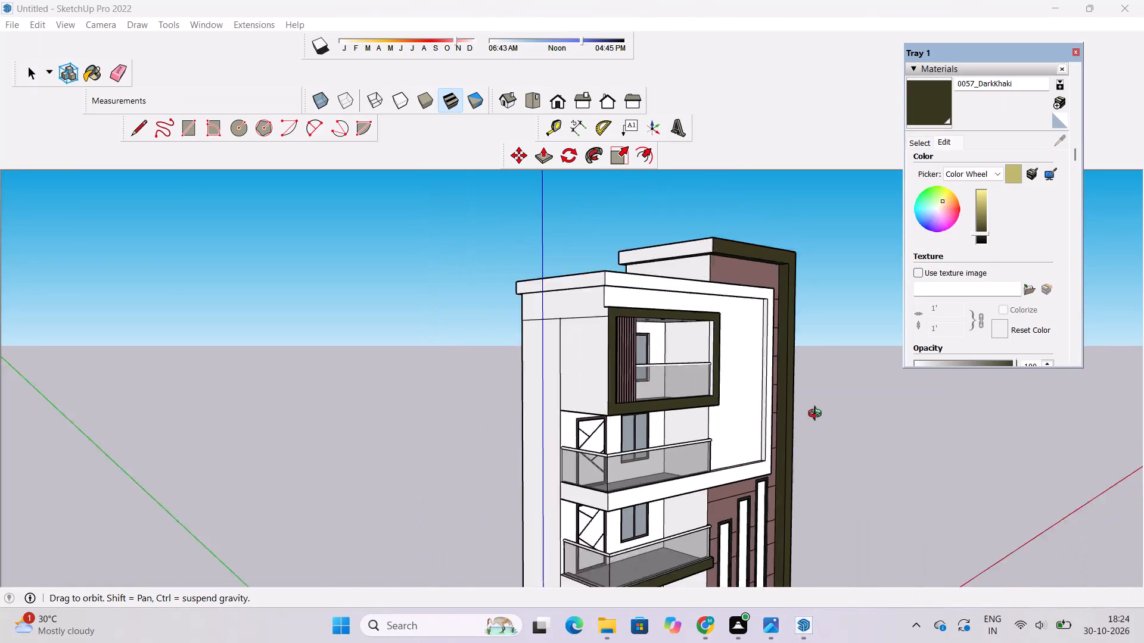
Examine the whole front facade from oblique, close and elevated angles, from the roof down to the gate.
shift+drag(847, 444, 832, 388)
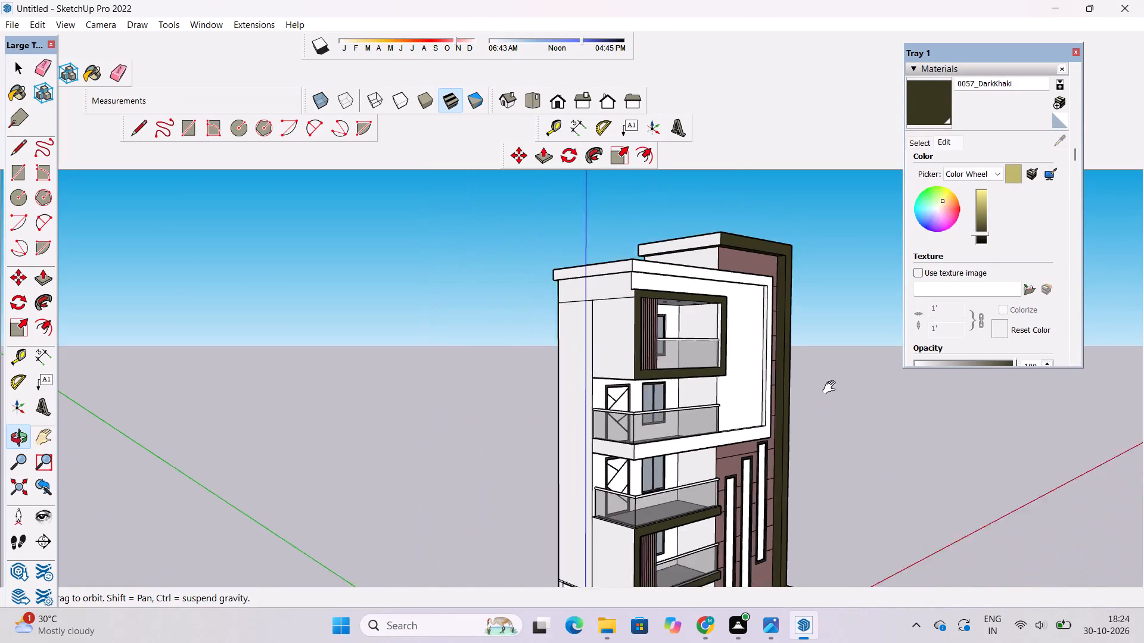
shift+drag(832, 388, 829, 380)
drag(801, 394, 721, 402)
scroll(719, 404, up, 3)
shift+drag(736, 394, 711, 386)
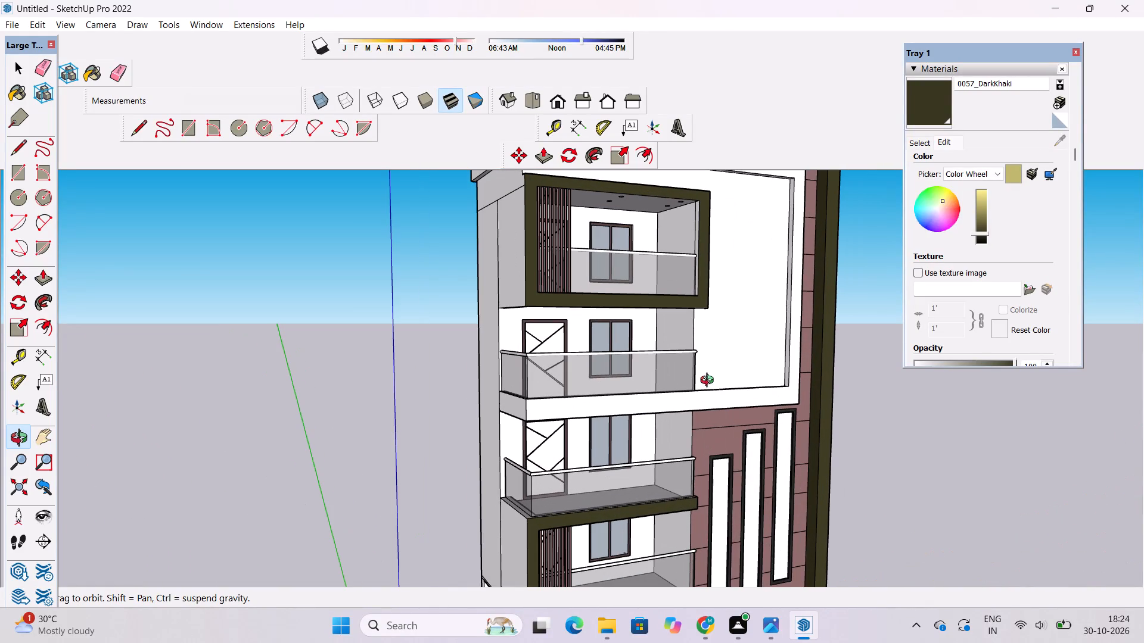
scroll(711, 374, down, 1)
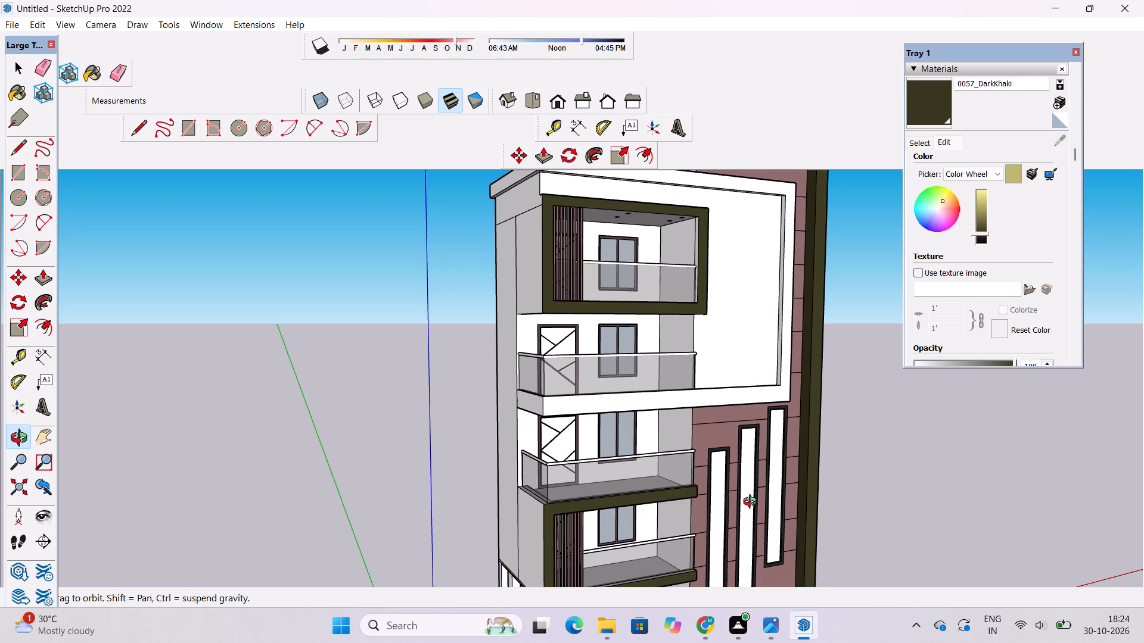
shift+drag(753, 503, 744, 395)
shift+scroll(742, 386, down, 5)
drag(834, 389, 719, 411)
scroll(717, 403, down, 4)
shift+drag(732, 380, 720, 391)
drag(720, 392, 739, 413)
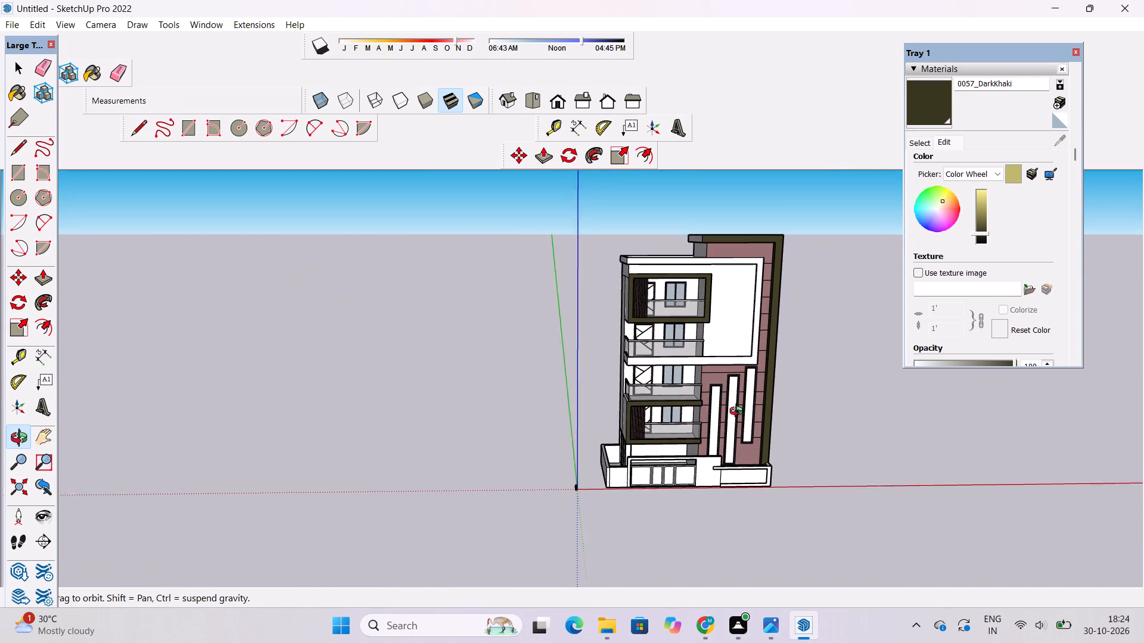
drag(739, 413, 751, 424)
shift+click(679, 407)
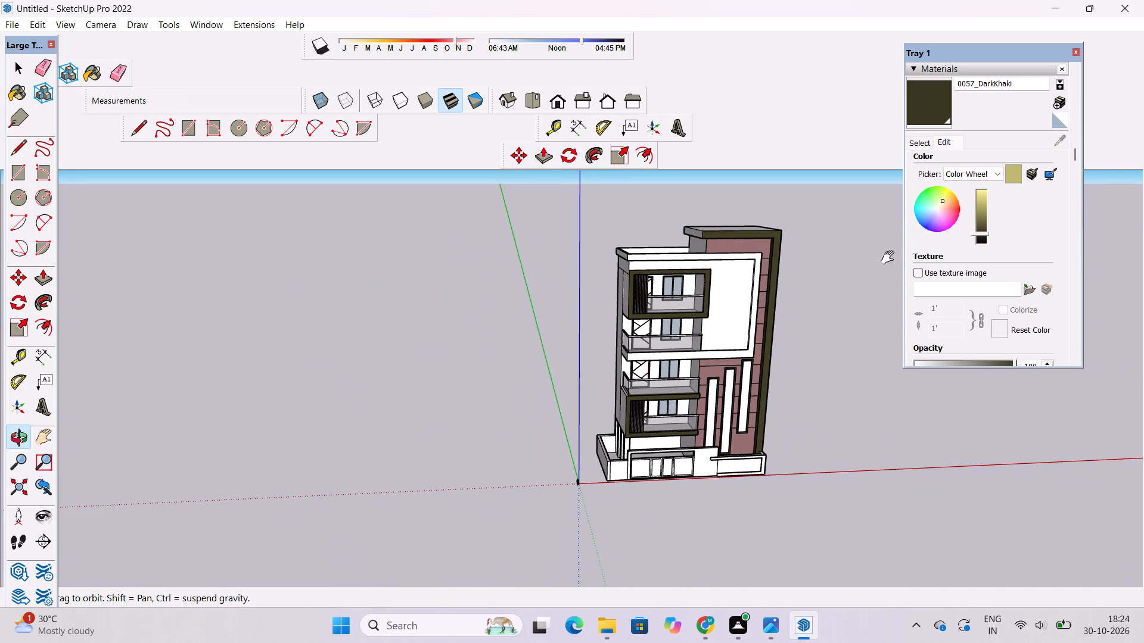
Lighten the 0057_DarkKhaki material to a slightly brighter dark olive.
shift+click(980, 227)
shift+click(980, 227)
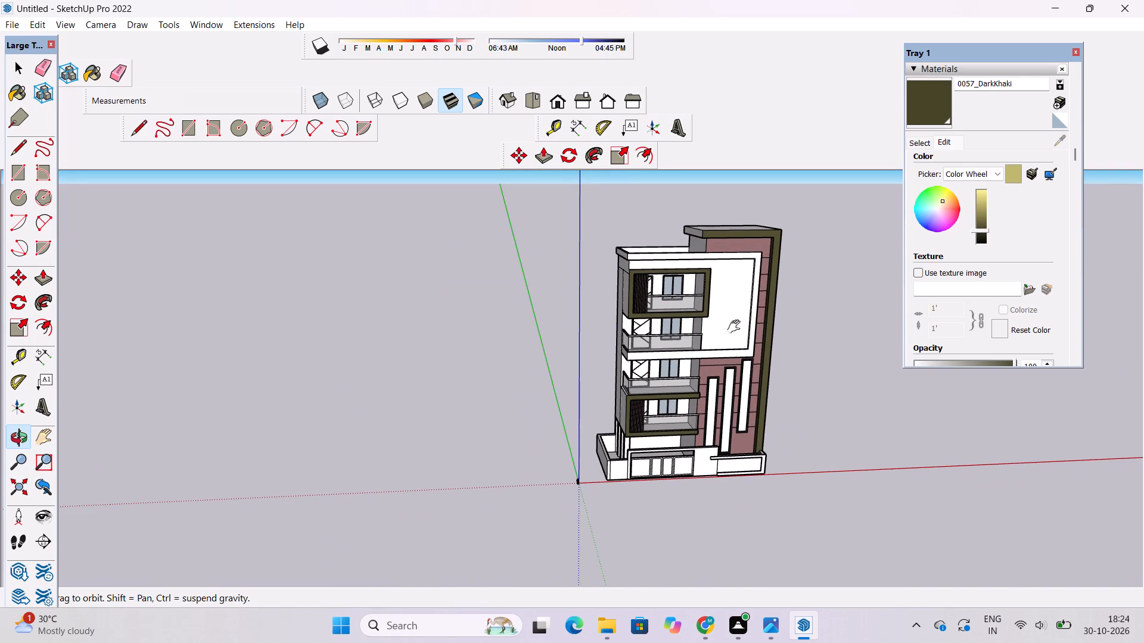
Examine the recoloured balcony surrounds and tall frame on the whole facade from oblique angles.
shift+drag(735, 327, 667, 342)
drag(667, 342, 719, 349)
scroll(718, 326, up, 3)
drag(593, 372, 593, 373)
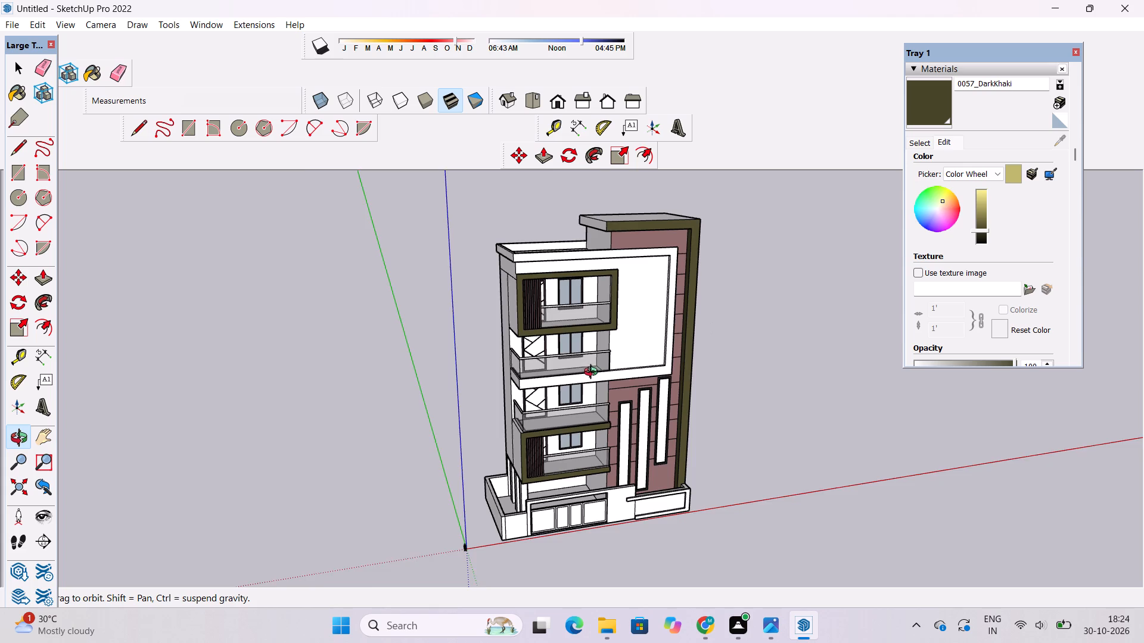
drag(593, 373, 629, 381)
scroll(651, 326, down, 2)
drag(648, 355, 644, 335)
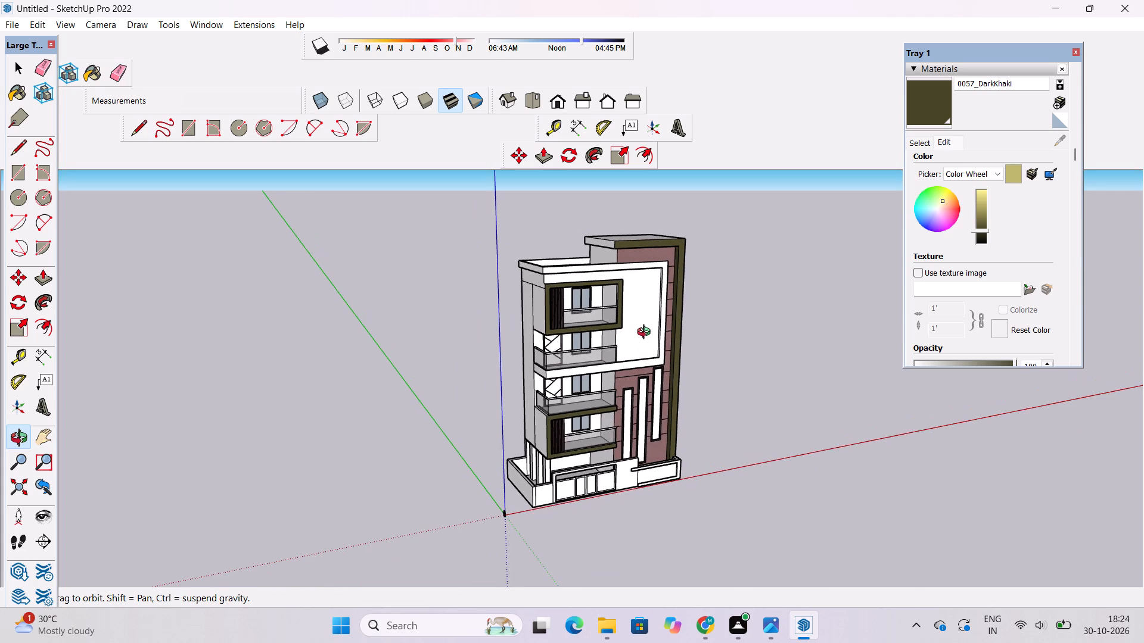
scroll(661, 329, down, 4)
drag(549, 372, 605, 368)
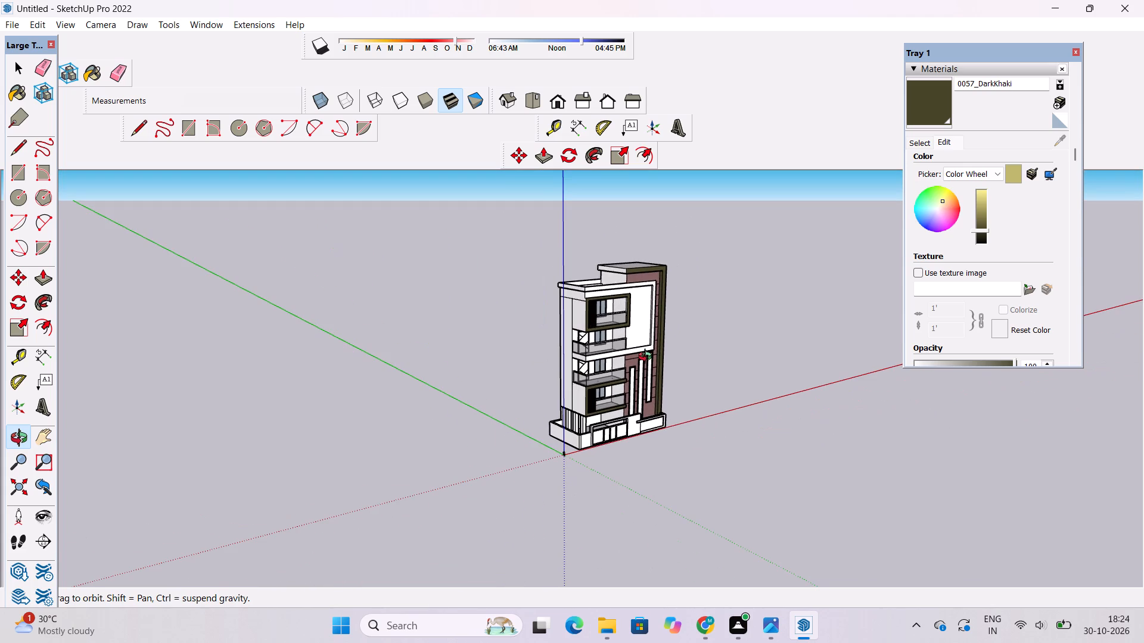
scroll(635, 388, up, 5)
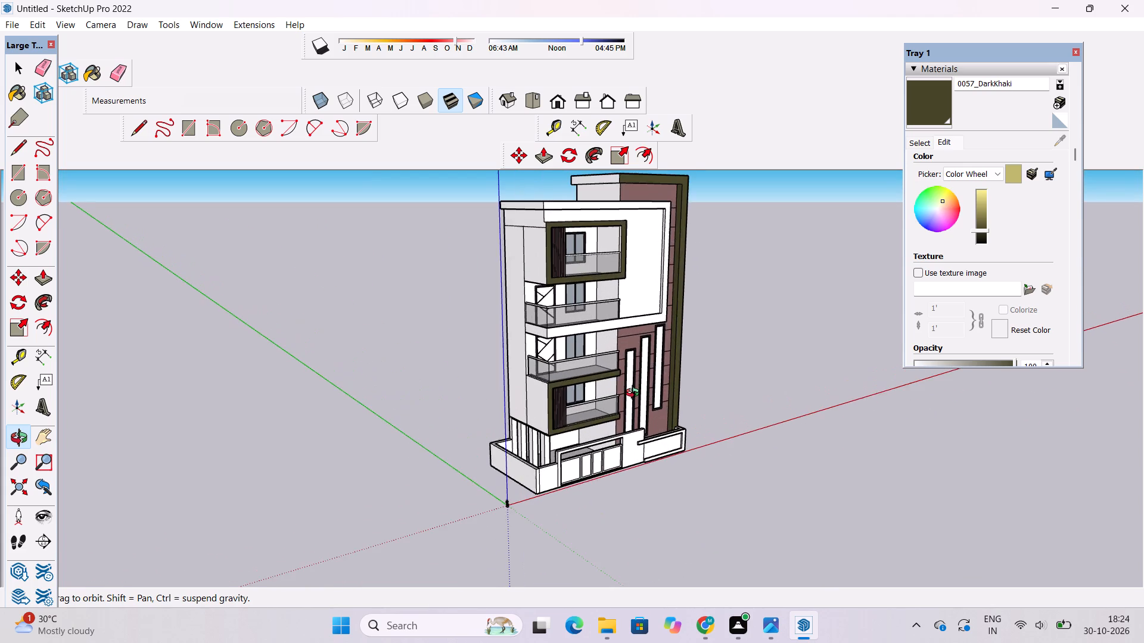
scroll(635, 394, down, 4)
Paint the inner bottom and slat-side faces of the lower balcony's surround with 0057_DarkKhaki.
drag(615, 455, 615, 246)
scroll(585, 429, up, 16)
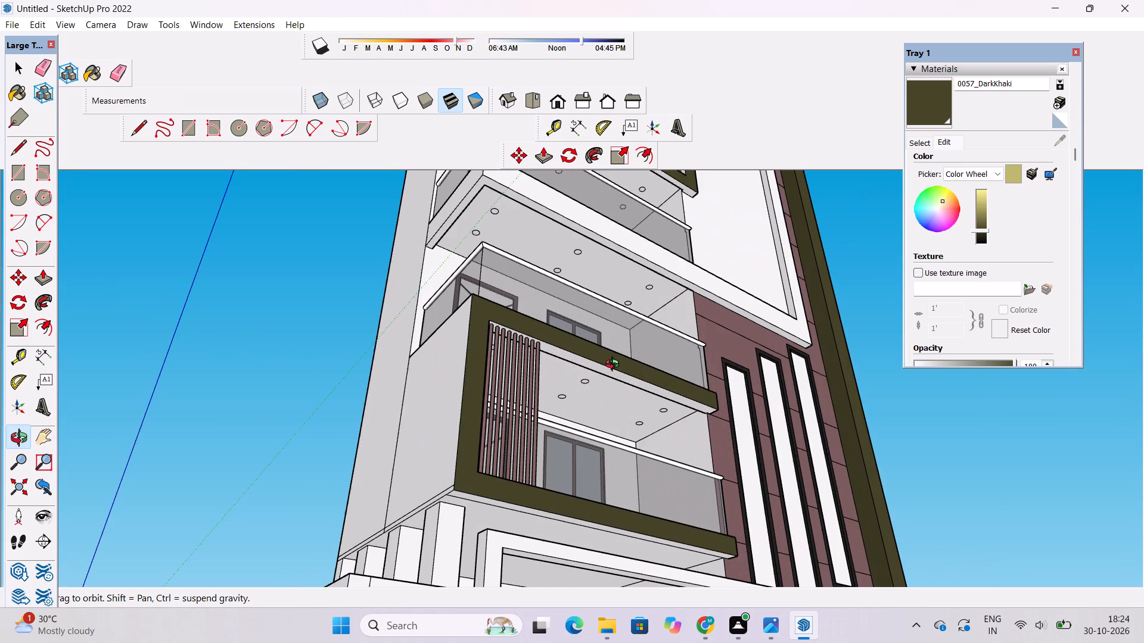
drag(626, 384, 384, 577)
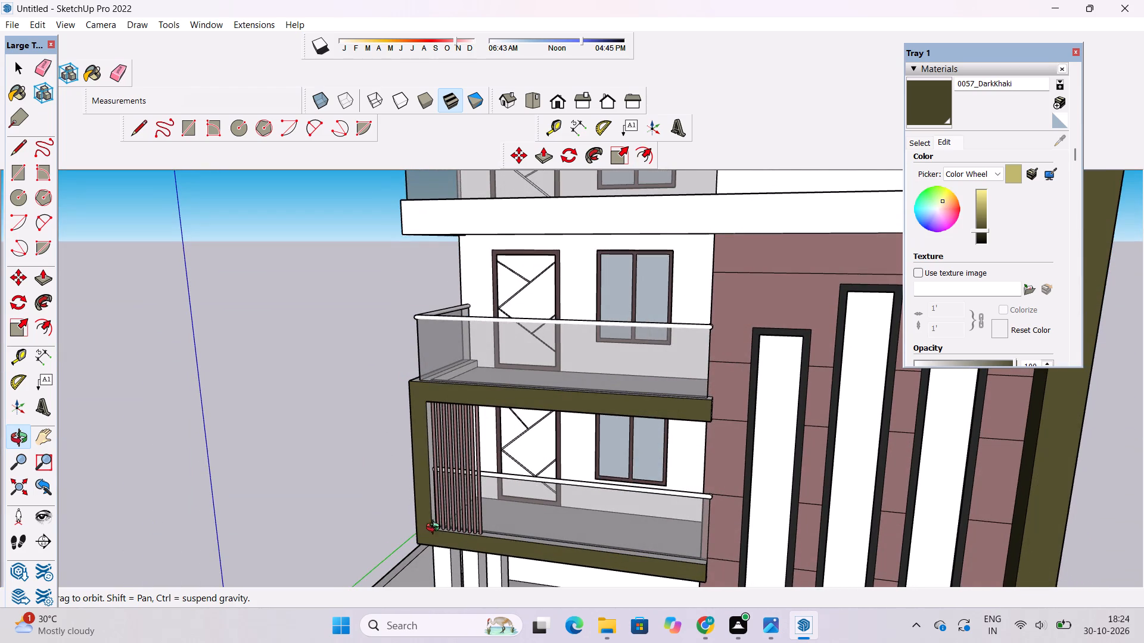
shift+drag(443, 526, 470, 482)
drag(470, 482, 459, 505)
scroll(464, 504, up, 2)
shift+drag(487, 480, 502, 460)
drag(502, 460, 492, 494)
scroll(511, 476, up, 3)
shift+drag(538, 454, 475, 508)
click(925, 113)
scroll(432, 474, up, 3)
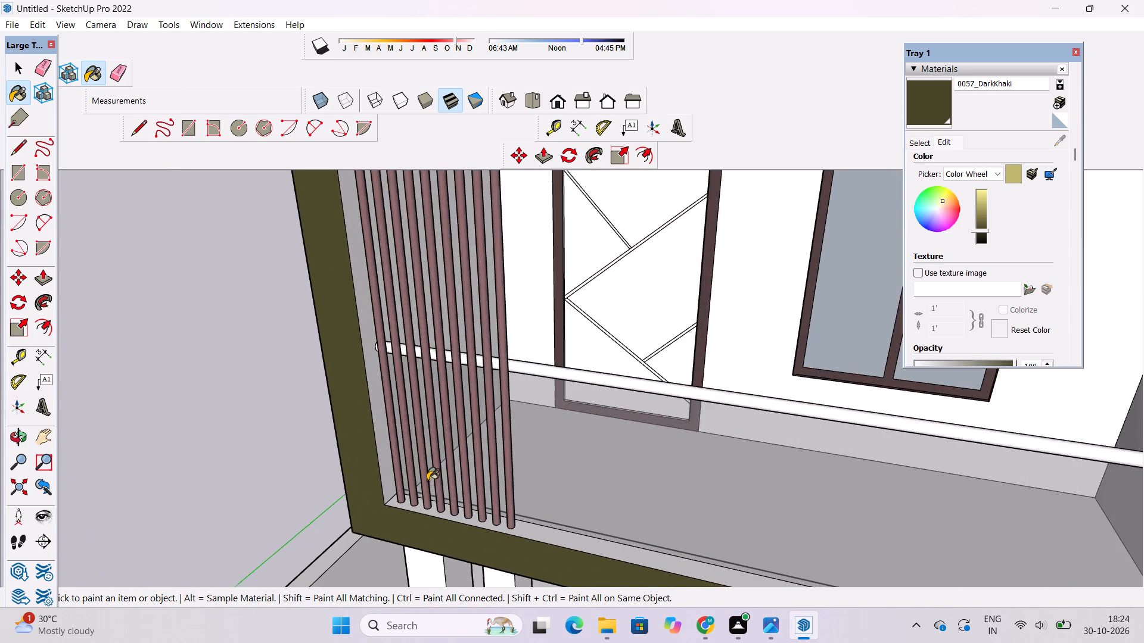
scroll(427, 480, up, 8)
click(420, 527)
click(361, 480)
Paint the underside of the upper beam on the lower balcony's surround with 0057_DarkKhaki.
scroll(518, 551, down, 7)
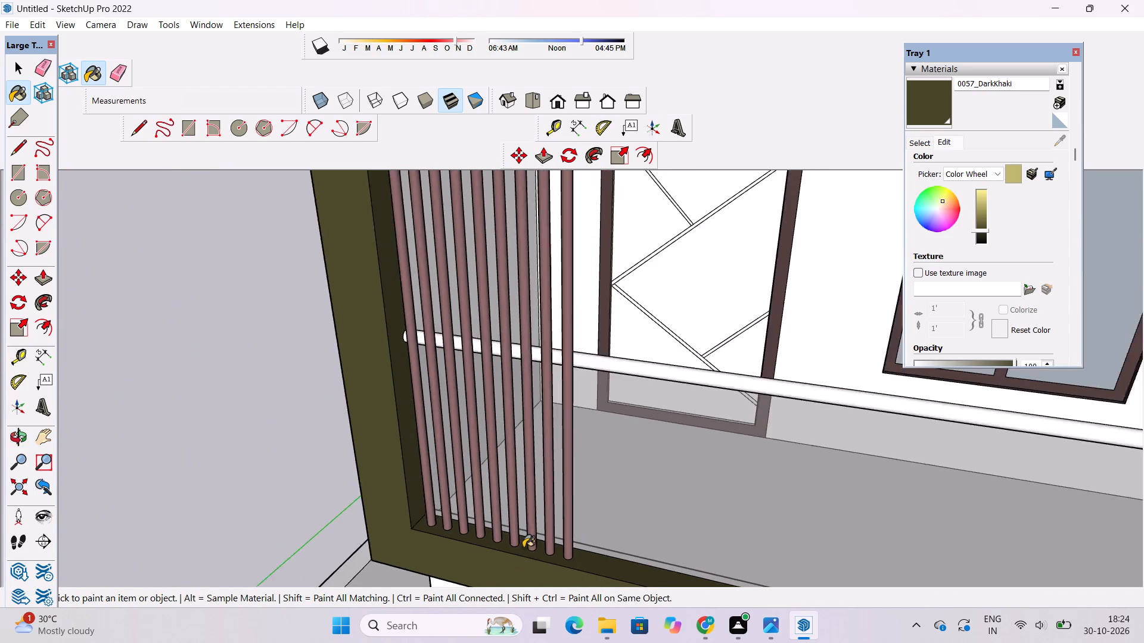
scroll(523, 548, down, 3)
key(o)
drag(525, 527, 572, 341)
shift+drag(574, 338, 540, 449)
drag(540, 449, 557, 400)
shift+click(558, 399)
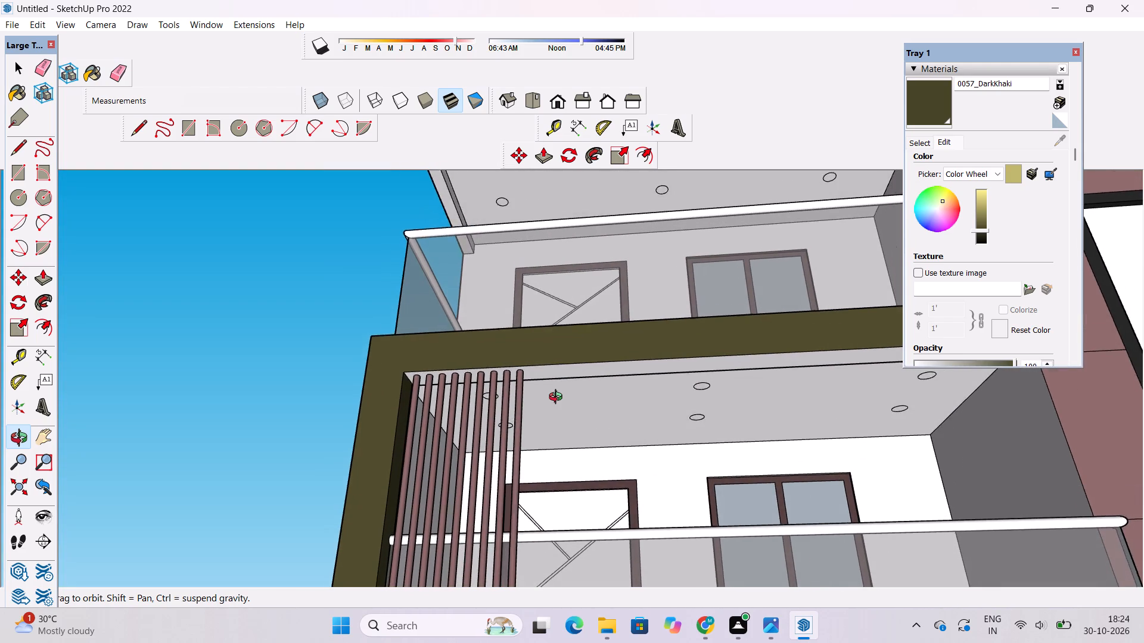
drag(558, 398, 570, 395)
click(919, 114)
click(738, 337)
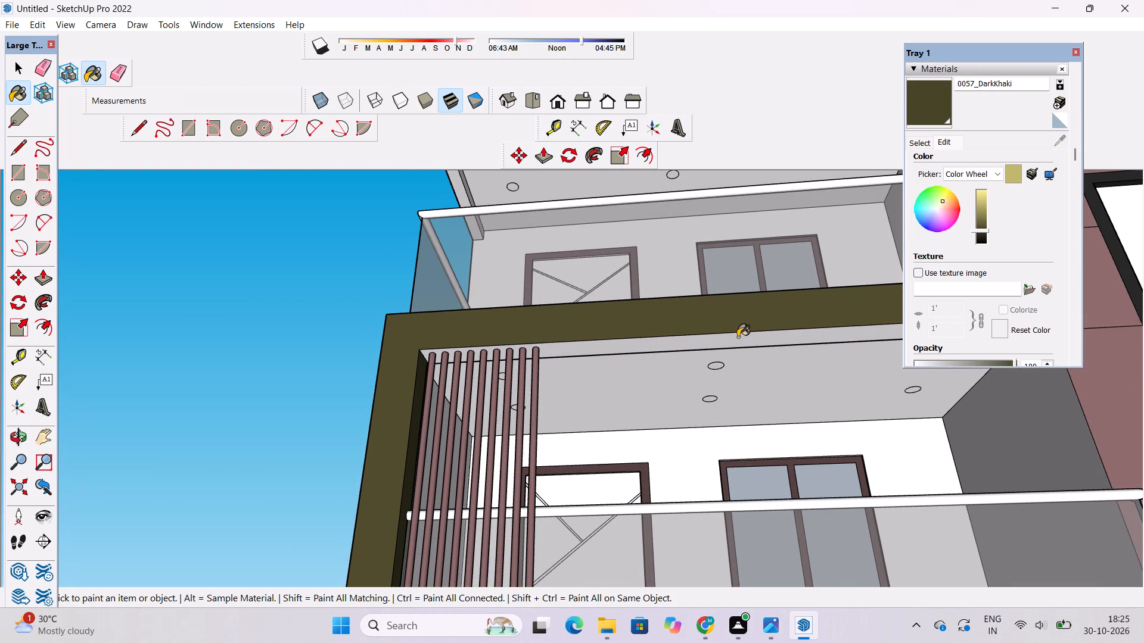
Paint the end face of the lower beam on the lower balcony's surround with 0057_DarkKhaki.
scroll(539, 391, down, 11)
key(o)
drag(656, 466, 555, 463)
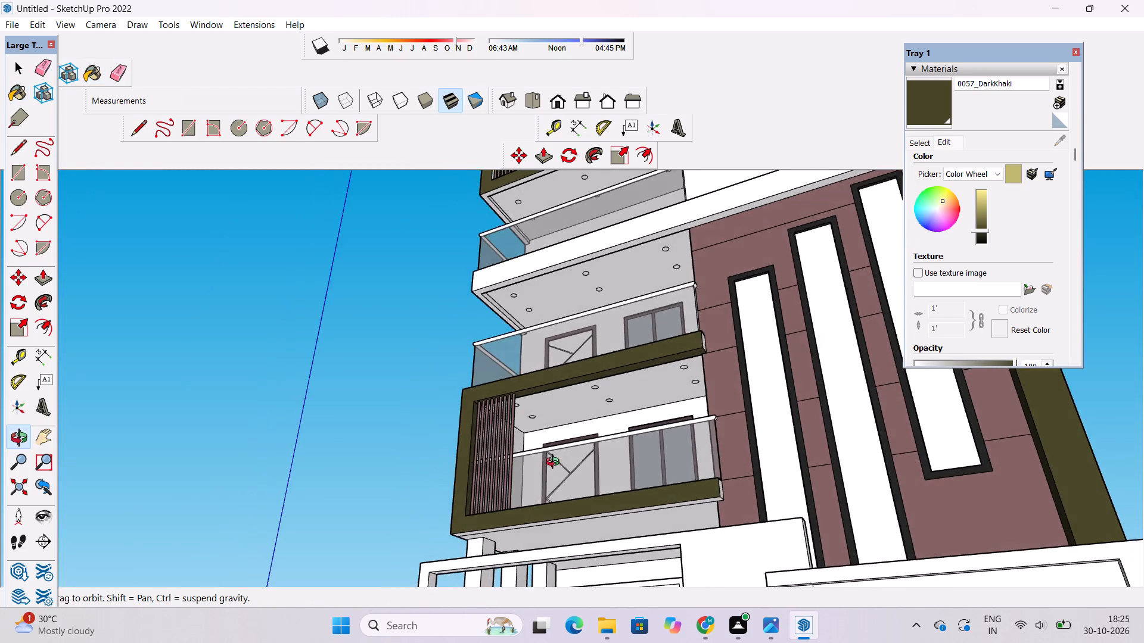
drag(601, 465, 706, 476)
drag(744, 401, 671, 366)
drag(669, 367, 548, 497)
scroll(672, 318, up, 4)
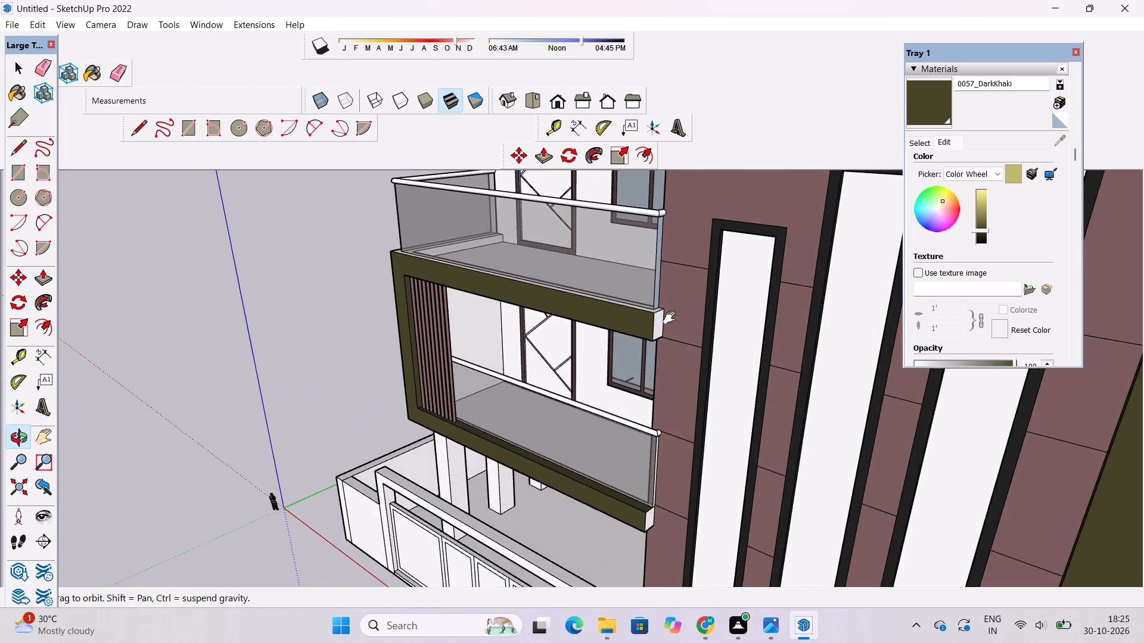
shift+drag(678, 341, 710, 325)
drag(710, 325, 610, 308)
shift+drag(593, 334, 676, 288)
drag(676, 324, 633, 316)
shift+drag(695, 400, 700, 364)
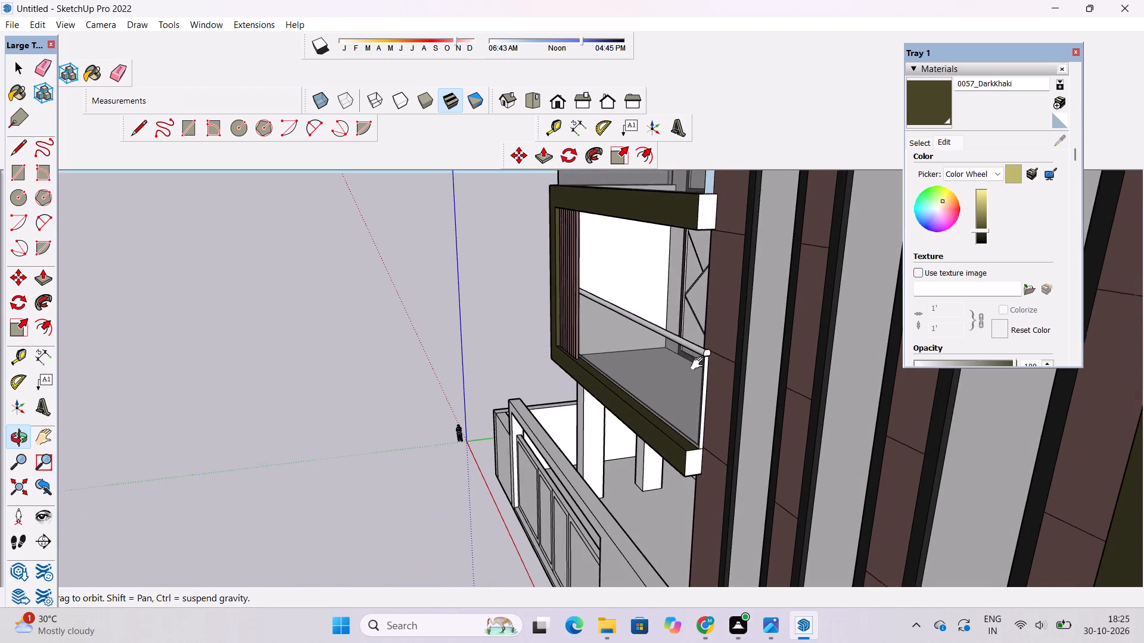
shift+drag(700, 364, 700, 357)
key(p)
key(space)
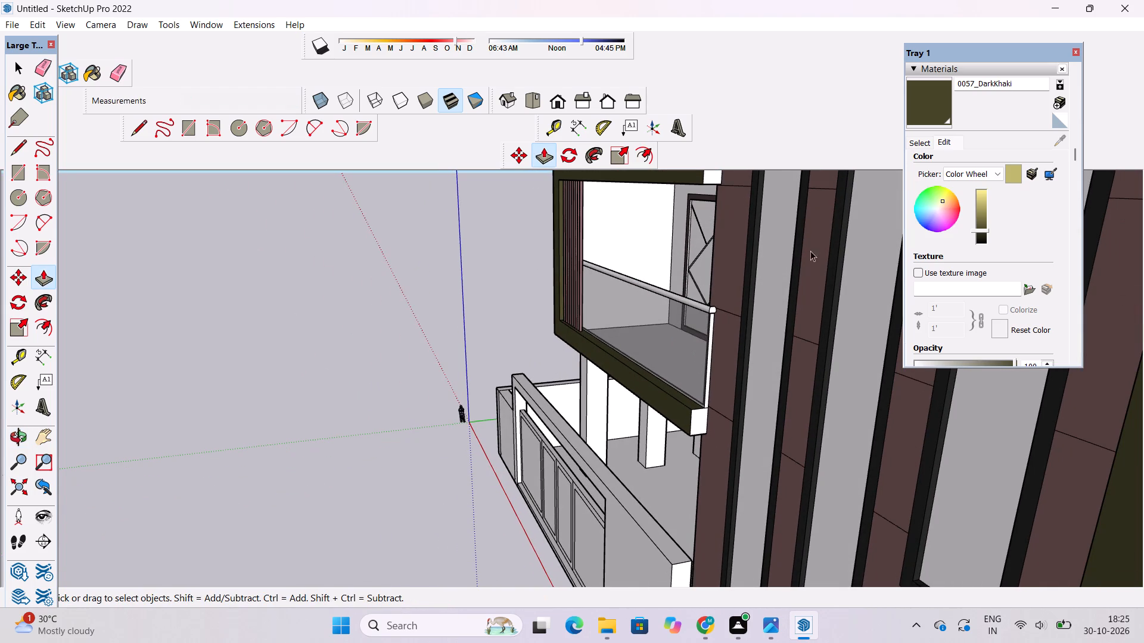
click(918, 113)
scroll(692, 241, down, 5)
scroll(701, 336, up, 3)
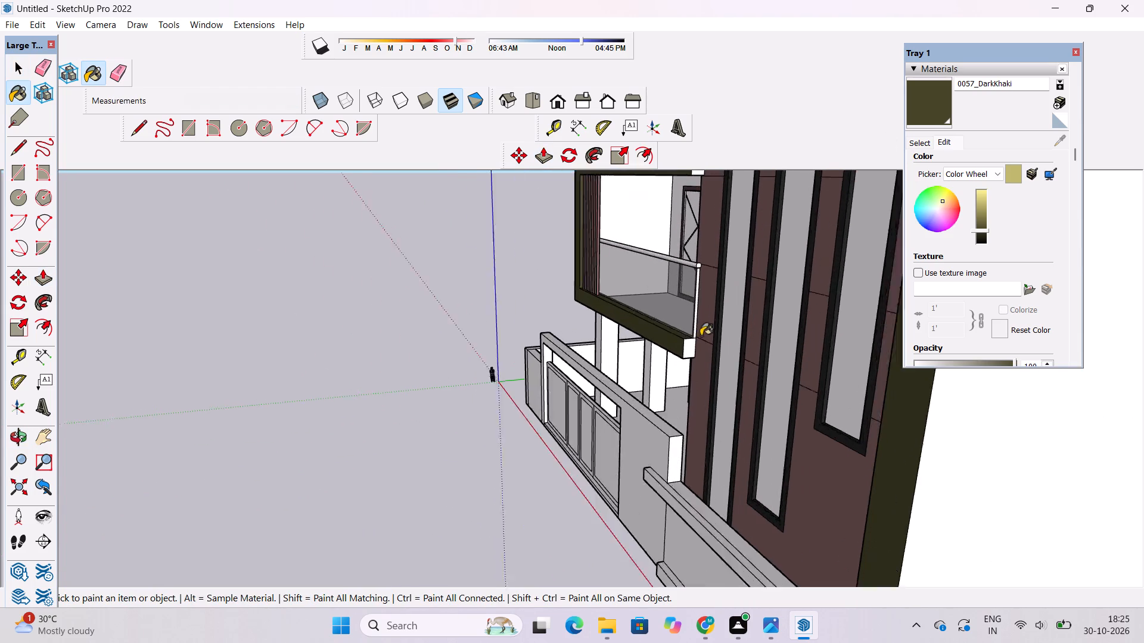
scroll(701, 336, up, 6)
click(679, 343)
Paint the end face and top ledge of the upper beam on the lower balcony's surround with 0057_DarkKhaki.
scroll(639, 497, down, 11)
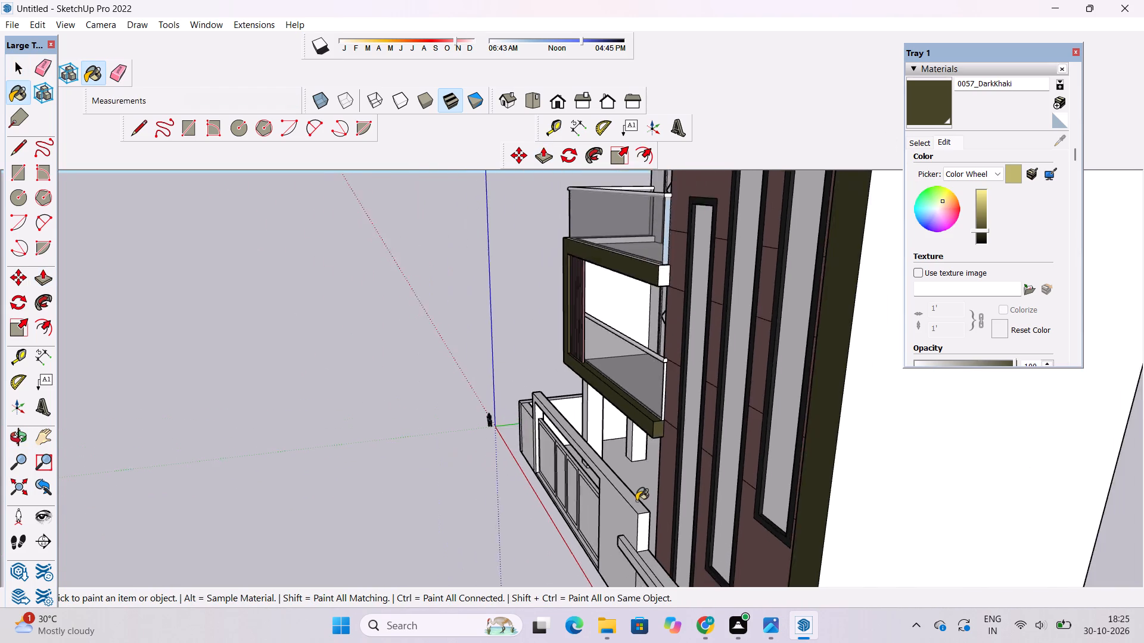
scroll(636, 501, down, 2)
scroll(657, 332, up, 11)
click(657, 356)
scroll(685, 450, down, 5)
scroll(649, 355, up, 2)
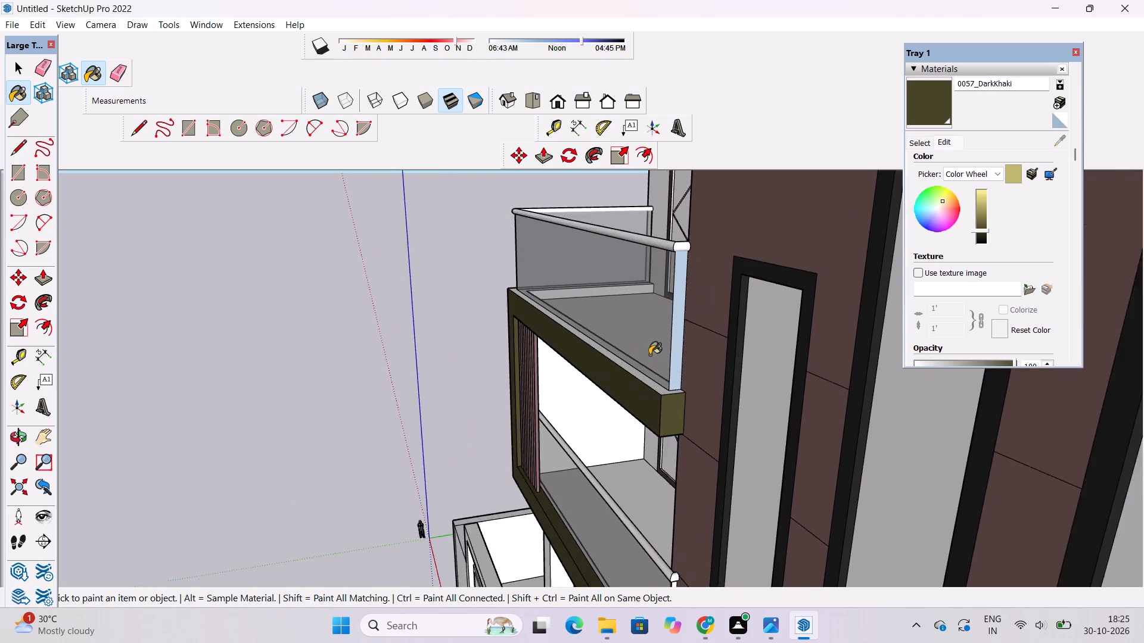
scroll(649, 355, up, 7)
click(642, 388)
scroll(729, 442, down, 10)
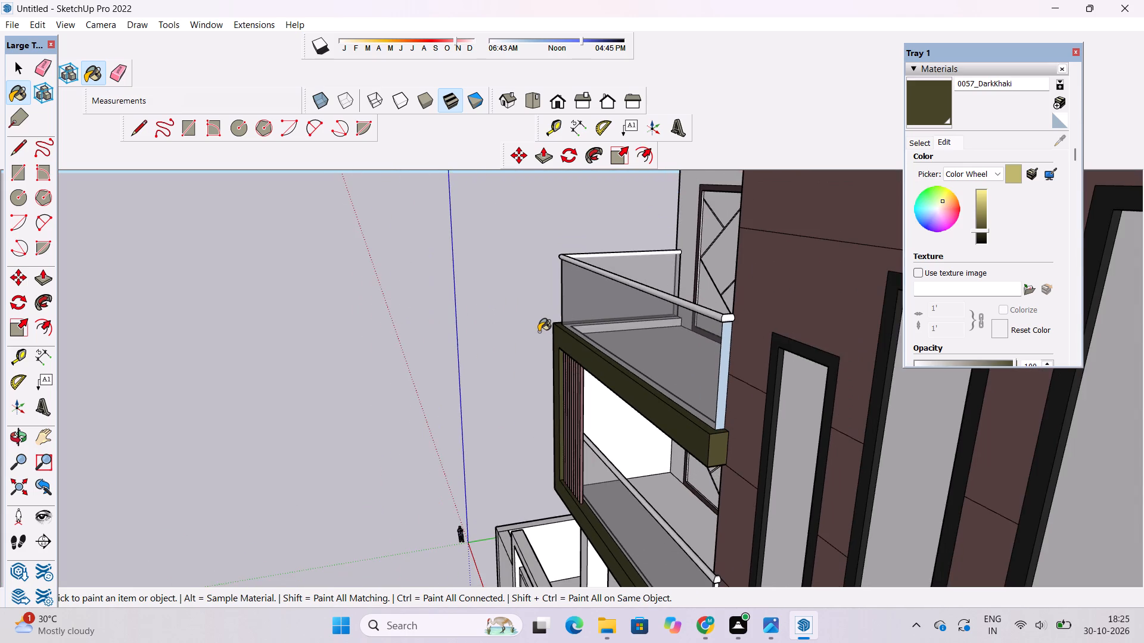
Paint the top balcony surround's top face and its inner bottom and side faces with 0057_DarkKhaki.
scroll(539, 332, up, 5)
key(o)
scroll(515, 318, down, 12)
scroll(514, 319, up, 1)
scroll(514, 320, down, 10)
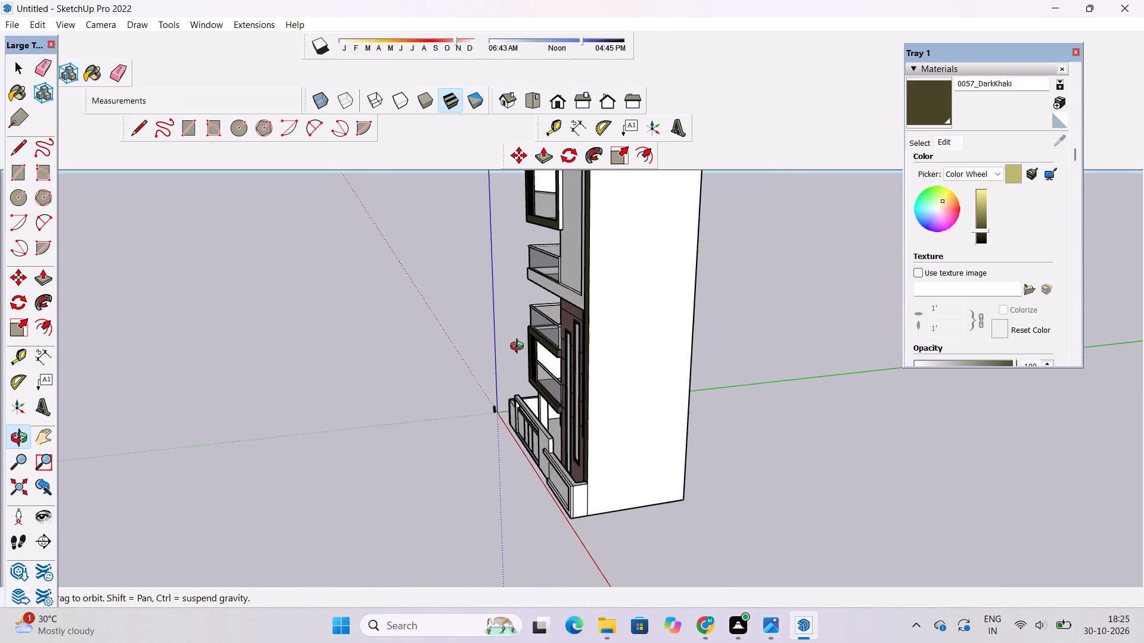
scroll(521, 353, down, 3)
drag(501, 361, 1041, 393)
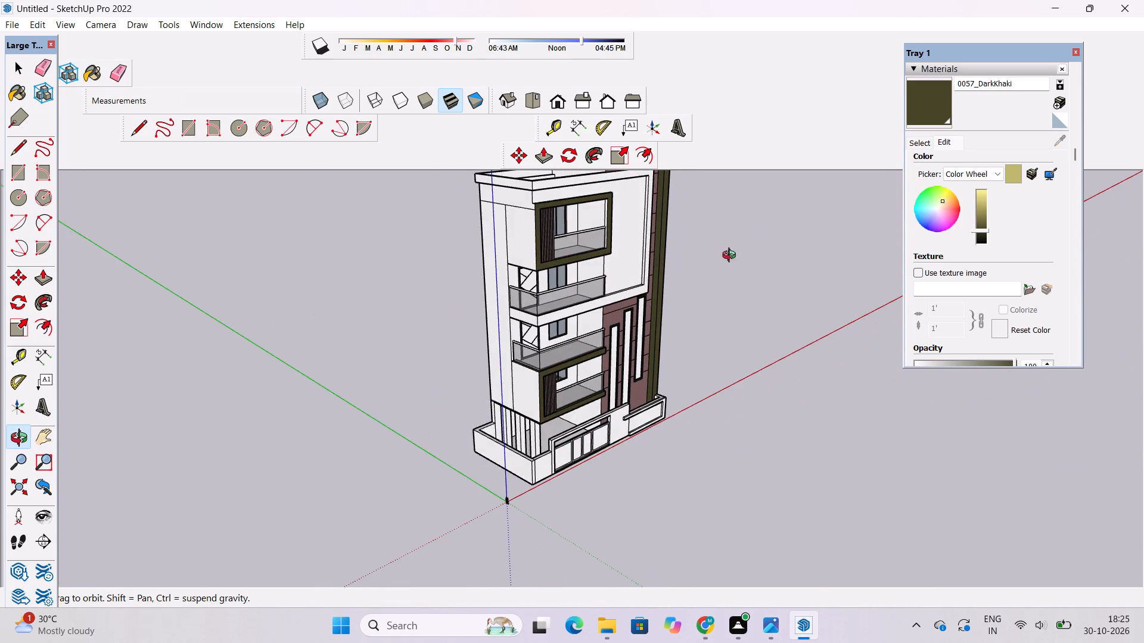
scroll(581, 229, up, 11)
drag(620, 295, 652, 406)
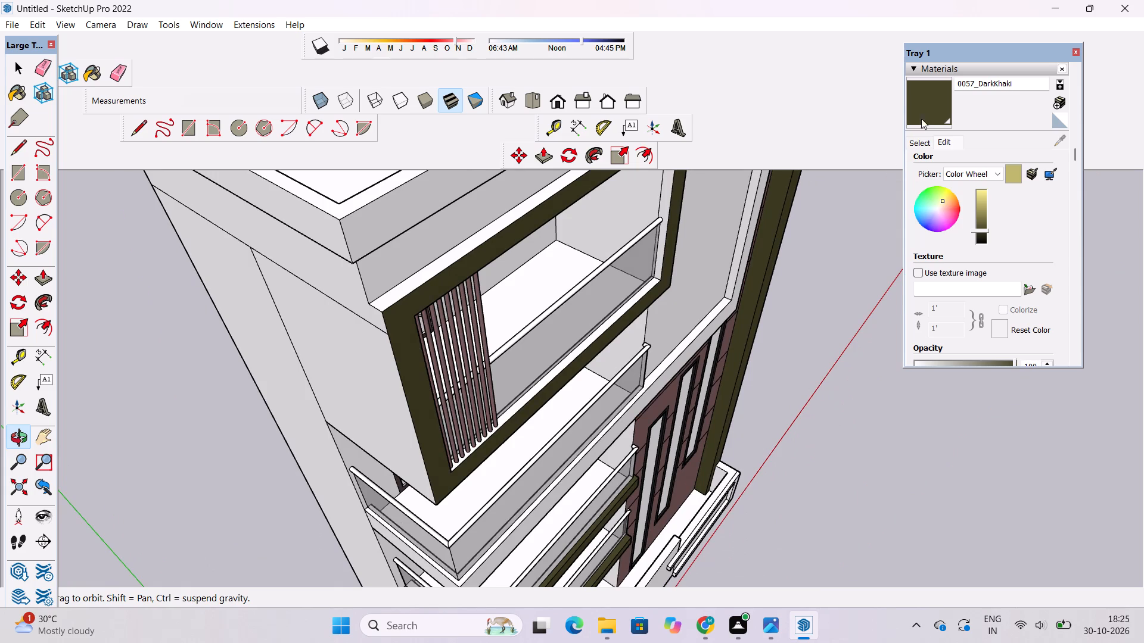
click(922, 109)
scroll(589, 327, down, 3)
click(515, 270)
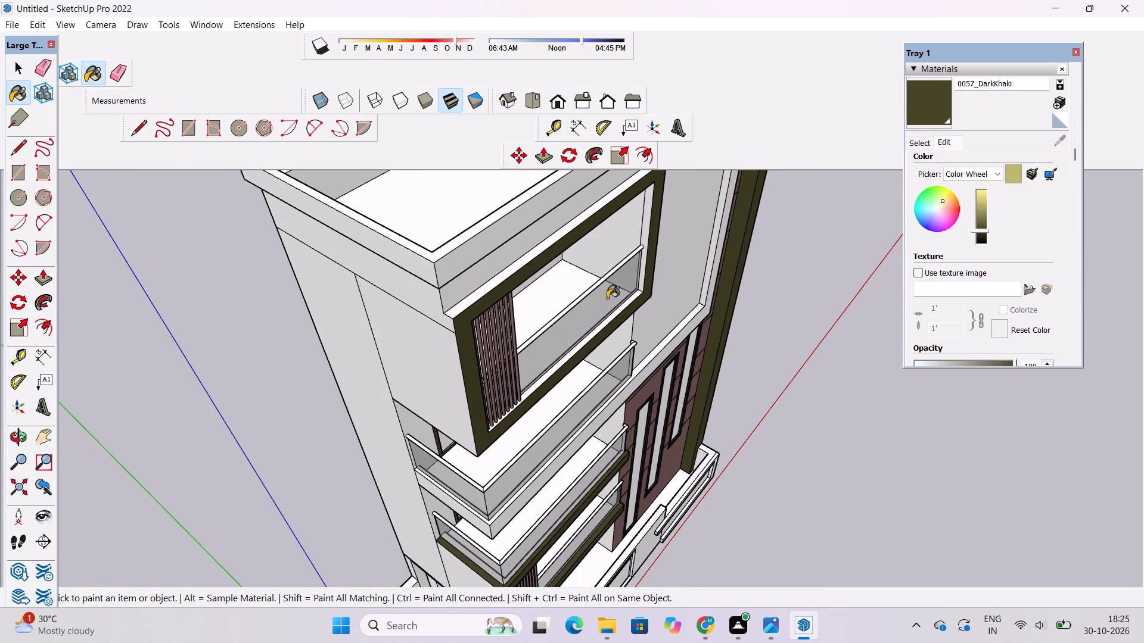
scroll(615, 301, up, 9)
click(639, 307)
click(679, 252)
Paint the top balcony surround's inner side face beside the vertical louvers and its outer end face with 0057_DarkKhaki.
scroll(685, 341, down, 2)
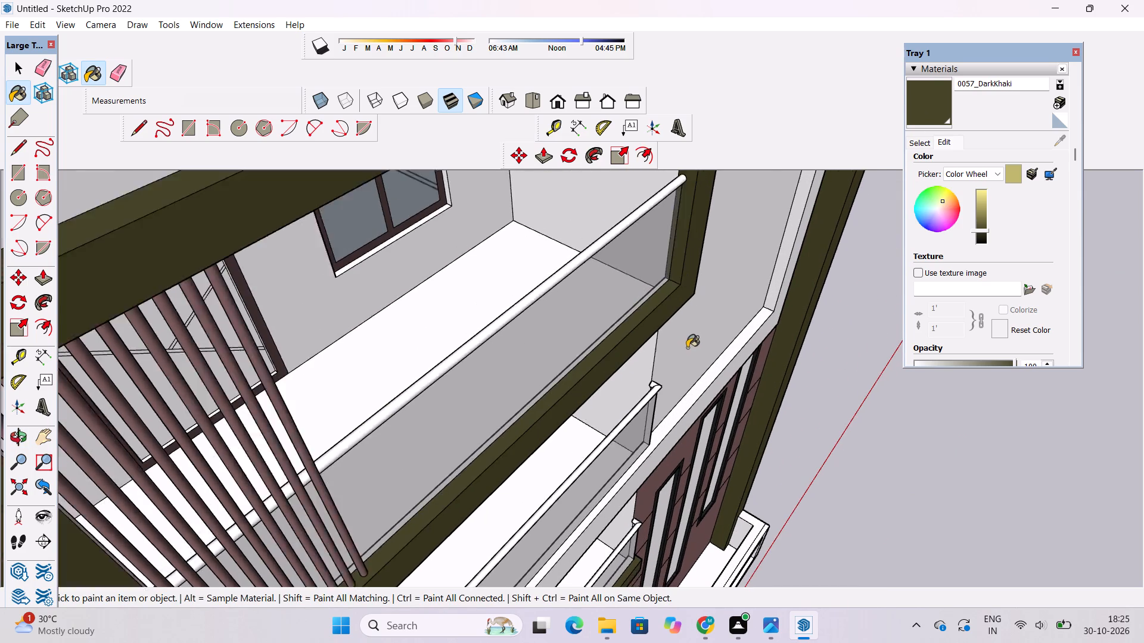
scroll(687, 348, down, 9)
key(o)
drag(722, 349, 321, 226)
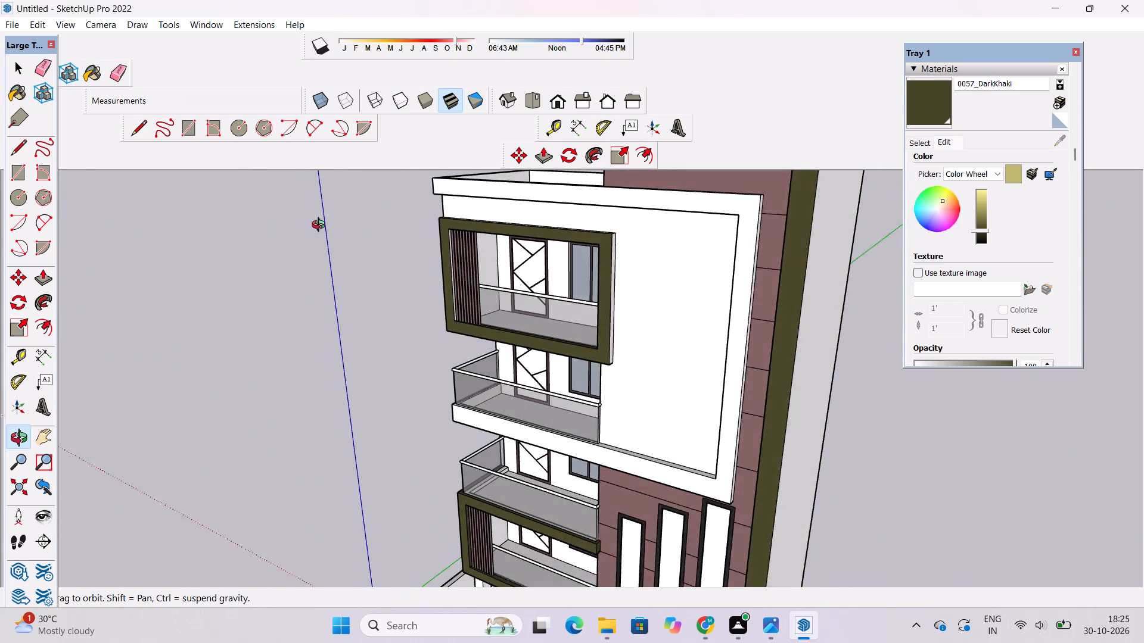
drag(321, 226, 294, 226)
shift+drag(529, 312, 601, 374)
drag(600, 377, 584, 190)
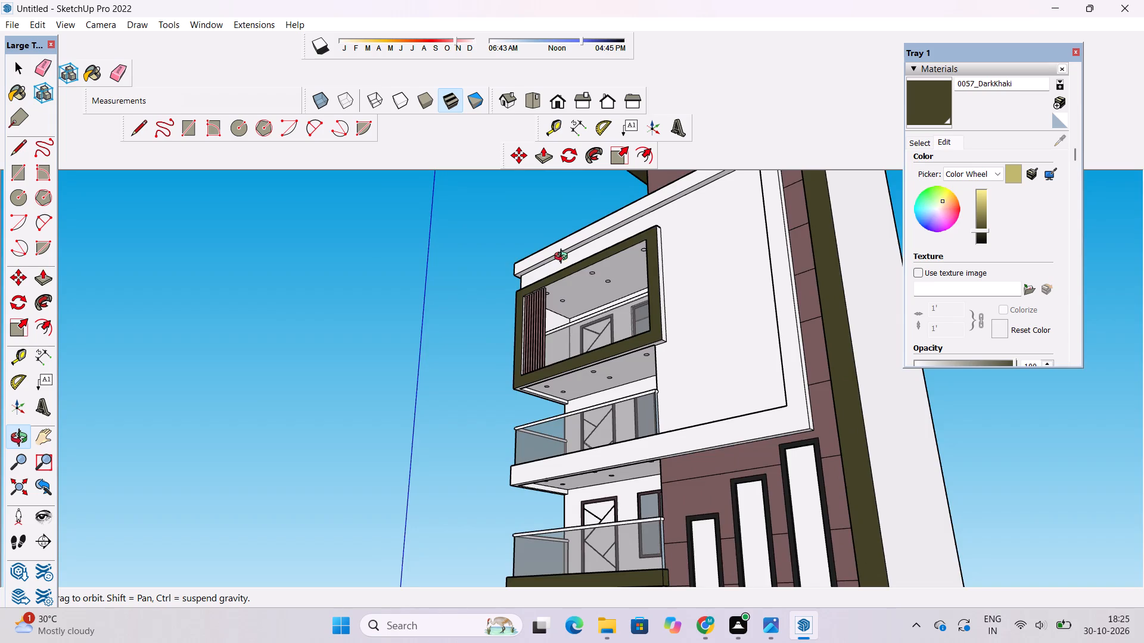
scroll(564, 258, up, 9)
shift+drag(570, 273, 585, 217)
click(919, 114)
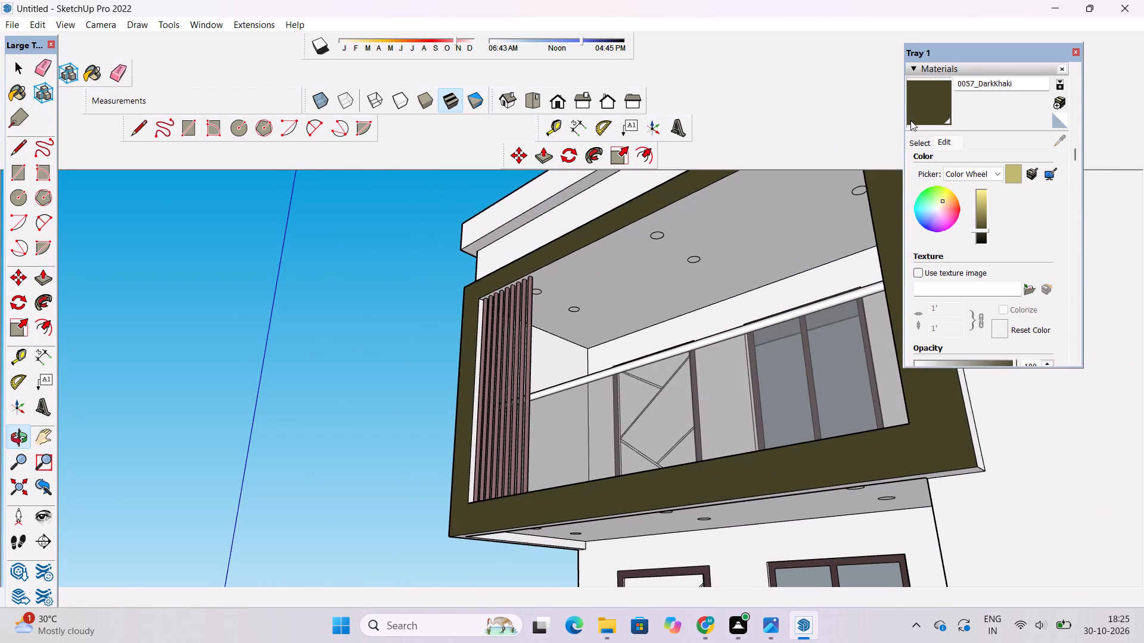
scroll(480, 347, up, 6)
click(482, 280)
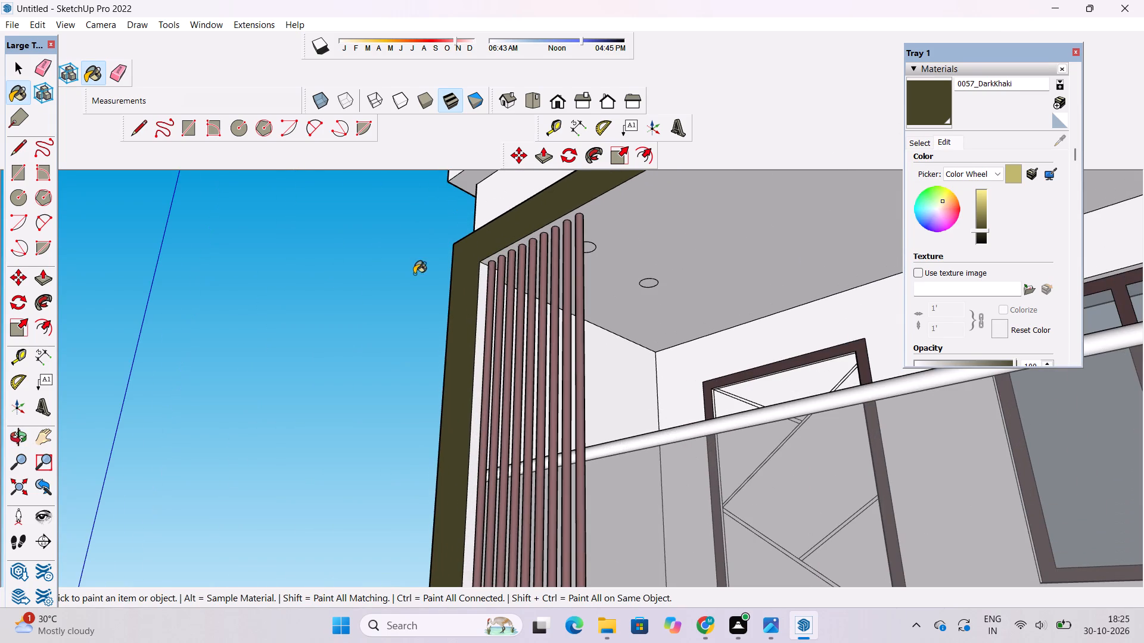
scroll(412, 277, down, 16)
scroll(562, 279, up, 9)
click(544, 327)
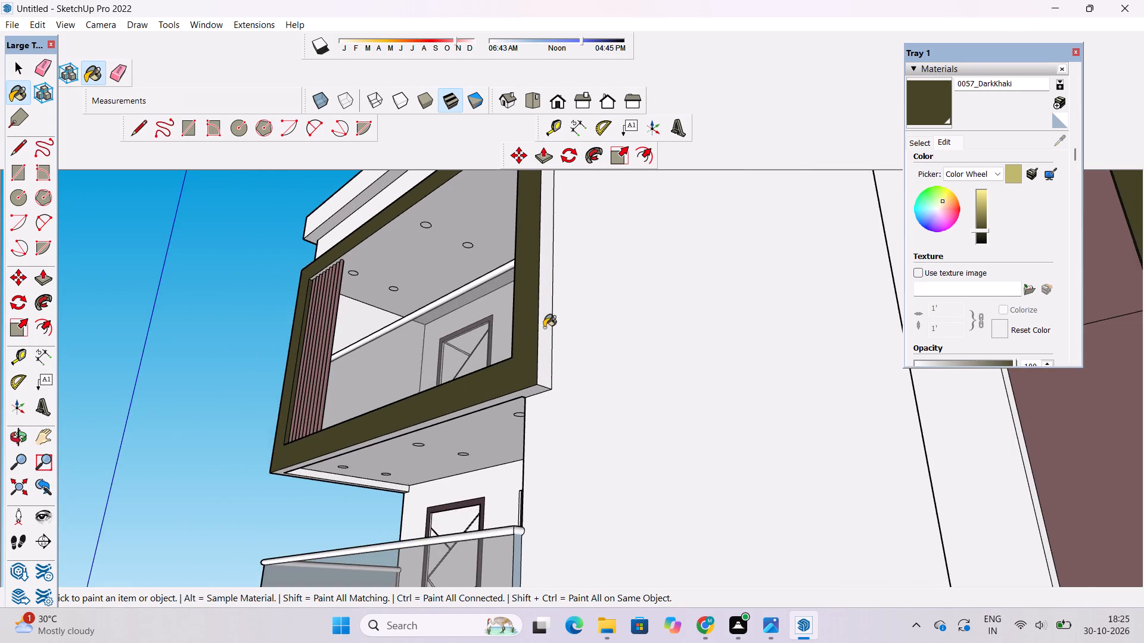
Paint the underside of the top balcony's surround and its inner lip faces below the ceiling slab with 0057_DarkKhaki.
scroll(567, 270, down, 6)
scroll(504, 378, up, 9)
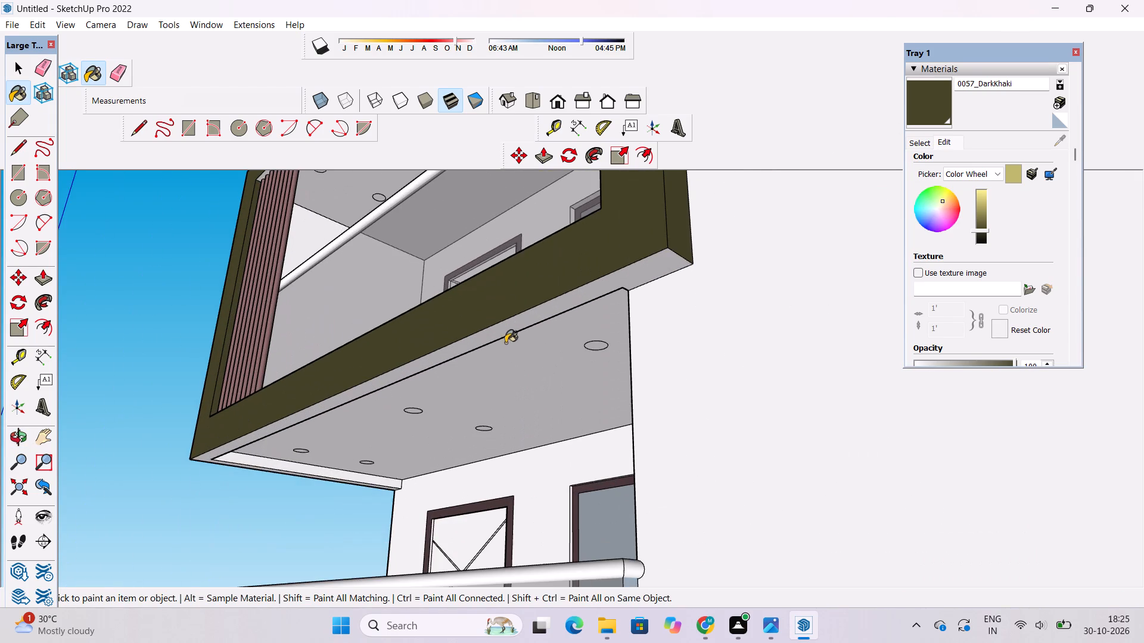
click(512, 326)
scroll(707, 296, down, 6)
scroll(437, 431, up, 11)
click(422, 441)
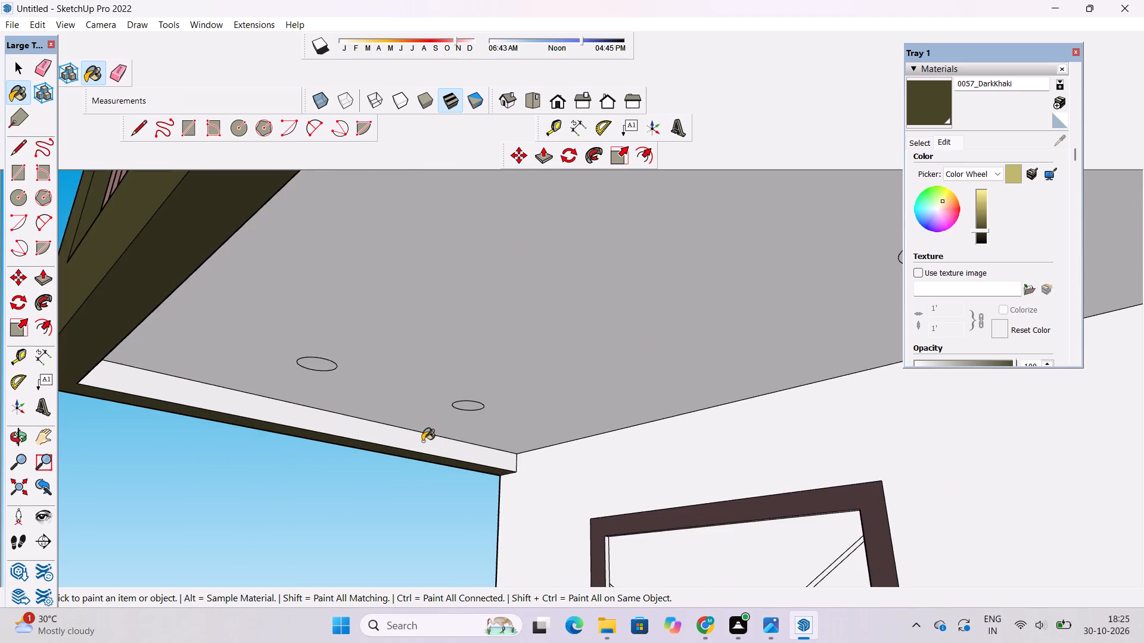
key(o)
drag(482, 444, 363, 492)
click(925, 107)
click(183, 383)
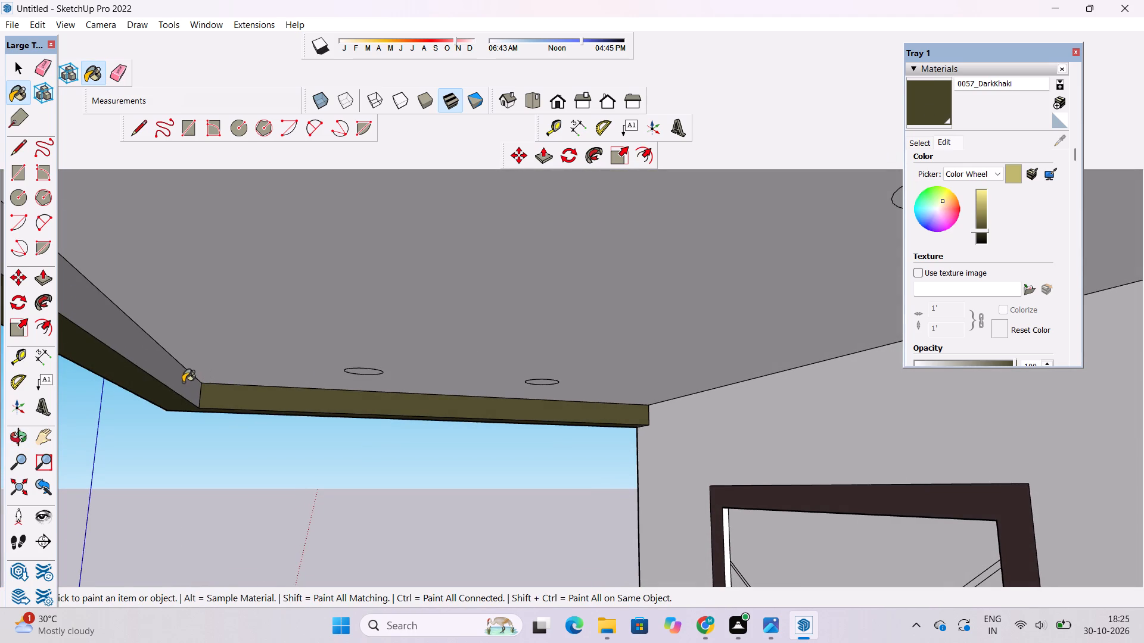
Examine the whole facade from the front, sides, above and below, checking the finish on the balcony surrounds and tall frame.
click(558, 105)
scroll(610, 330, down, 14)
key(o)
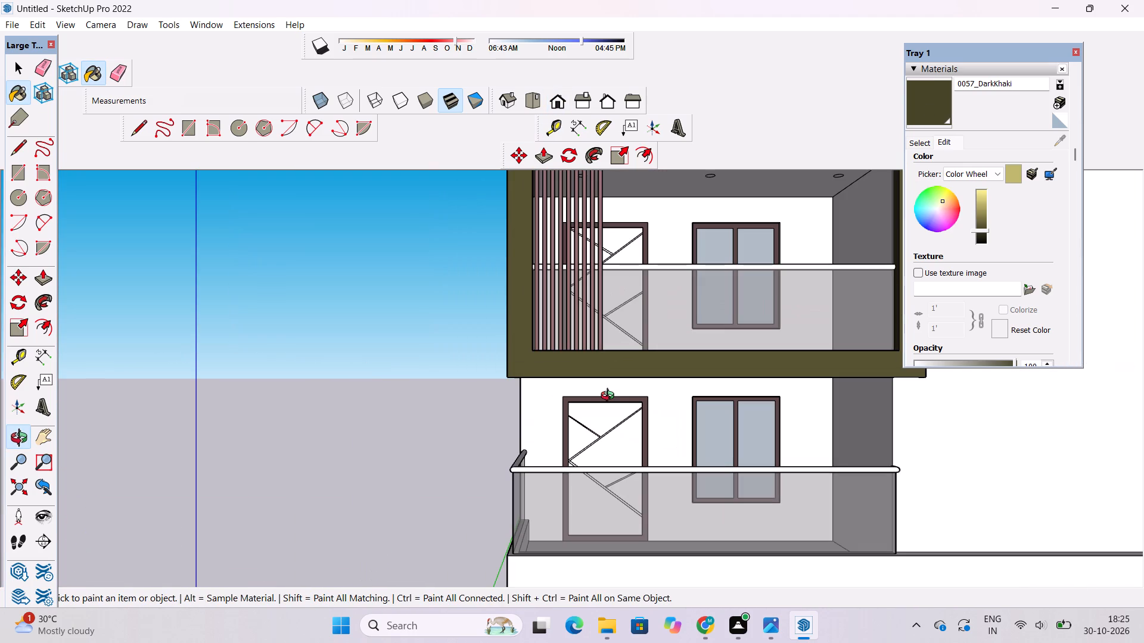
shift+drag(641, 385, 574, 331)
scroll(573, 328, down, 7)
shift+drag(672, 457, 665, 457)
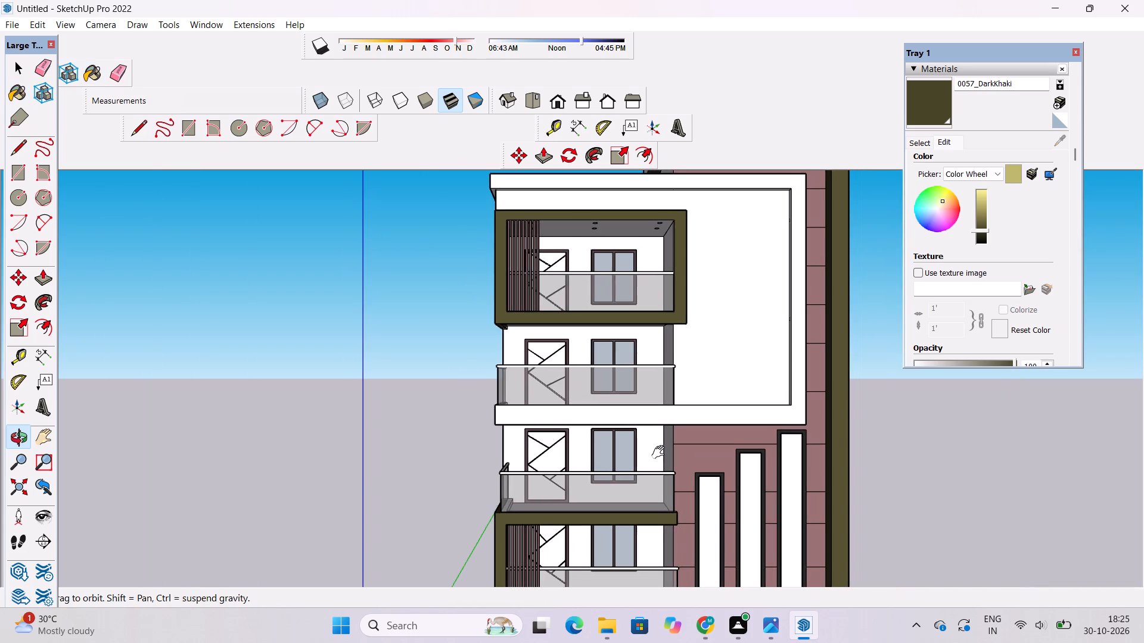
drag(588, 466, 598, 426)
shift+drag(604, 426, 599, 194)
scroll(601, 466, up, 3)
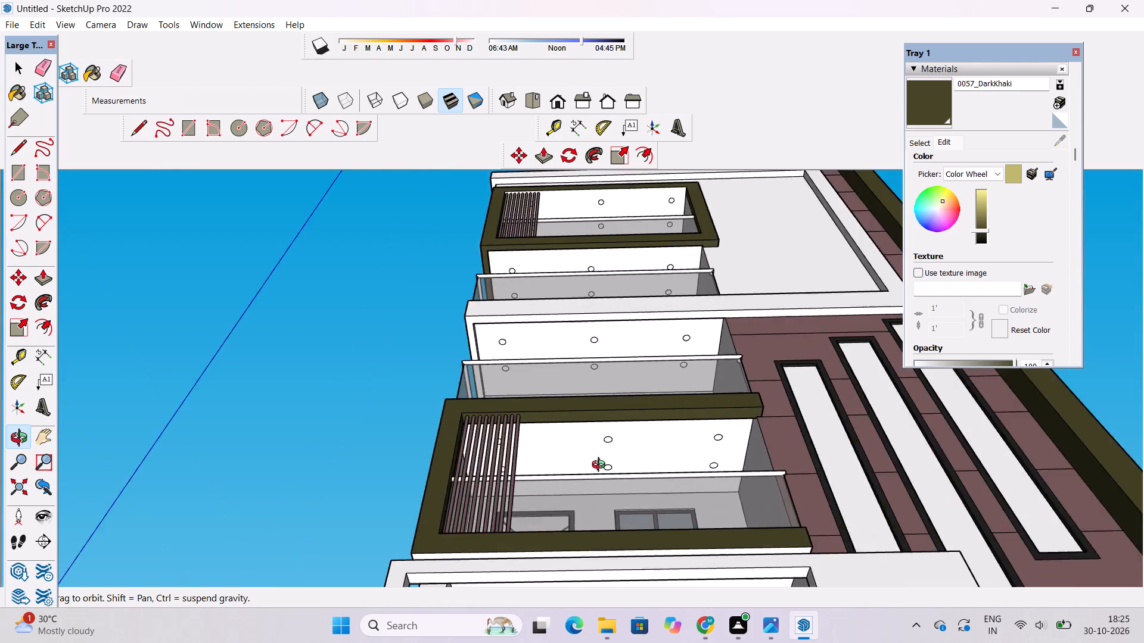
scroll(601, 466, up, 4)
shift+drag(586, 475, 610, 322)
scroll(614, 294, down, 6)
drag(609, 316, 598, 636)
shift+drag(592, 583, 607, 466)
shift+drag(607, 463, 508, 548)
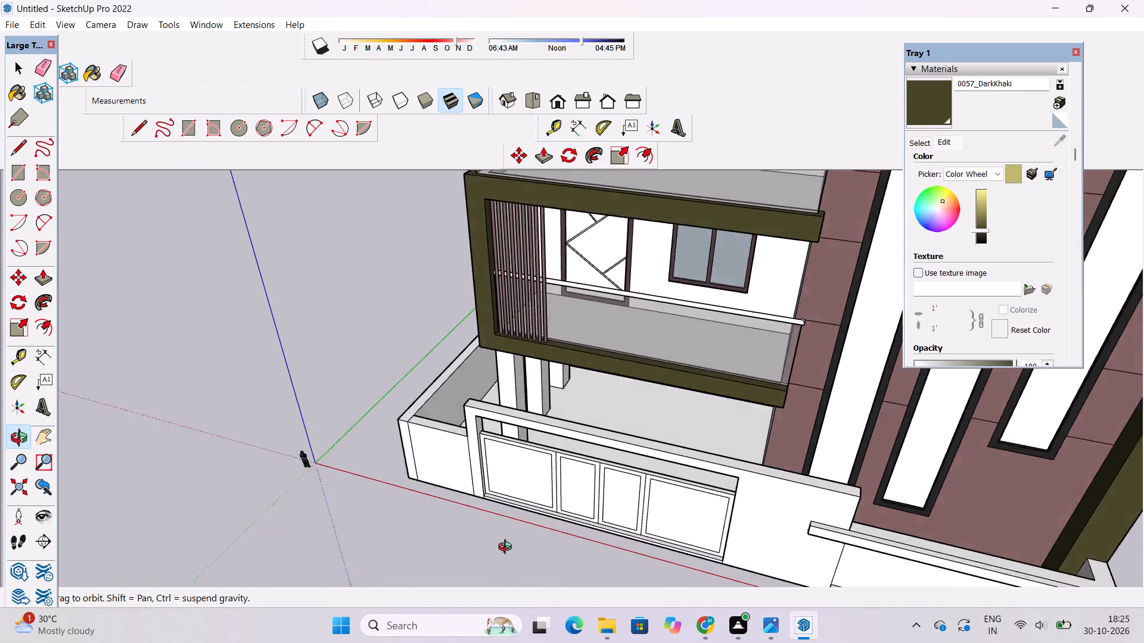
shift+drag(508, 548, 932, 461)
scroll(651, 352, down, 3)
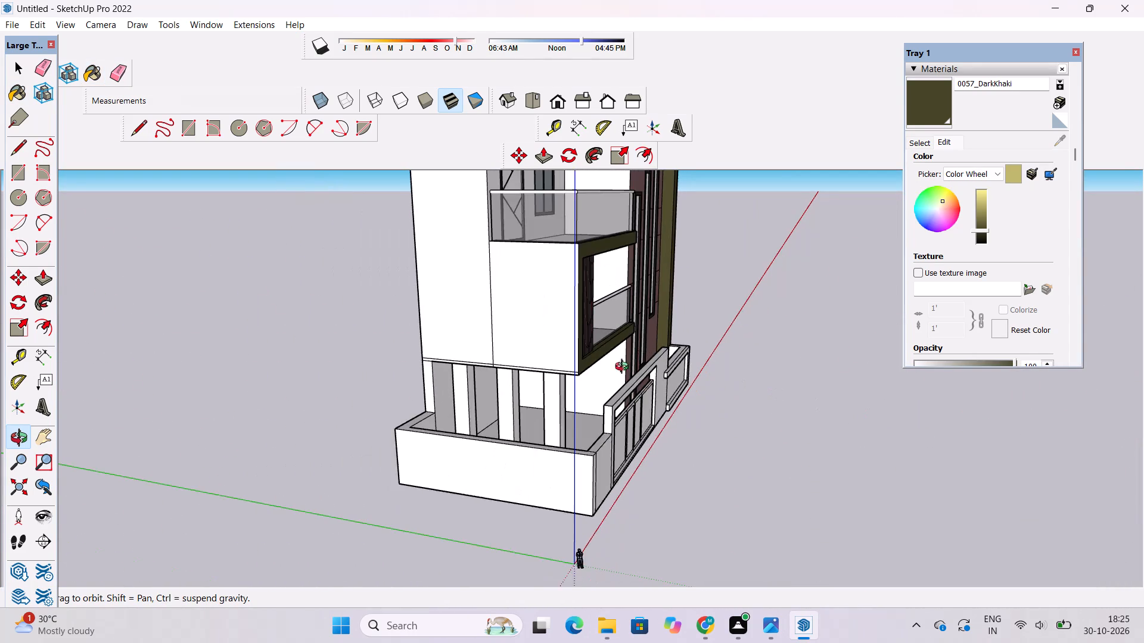
shift+drag(614, 377, 618, 425)
drag(604, 432, 440, 469)
scroll(451, 349, down, 6)
shift+drag(530, 297, 542, 375)
drag(526, 384, 340, 452)
scroll(499, 257, up, 4)
shift+drag(615, 245, 610, 300)
drag(688, 335, 723, 173)
scroll(649, 277, up, 5)
drag(654, 277, 681, 277)
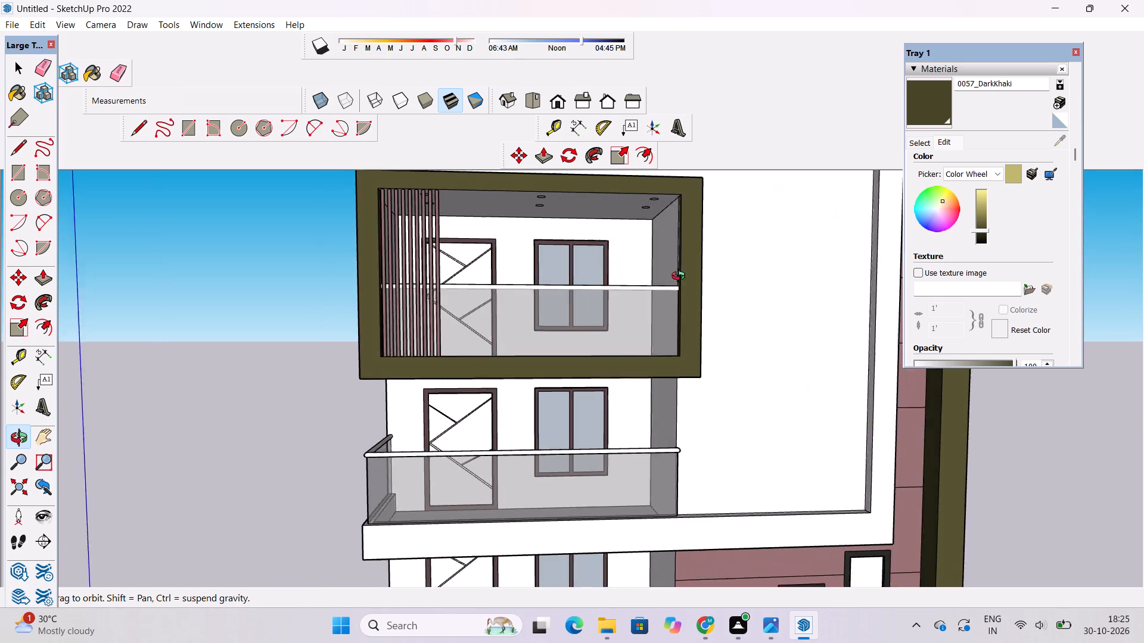
drag(681, 277, 444, 349)
shift+drag(698, 332, 691, 332)
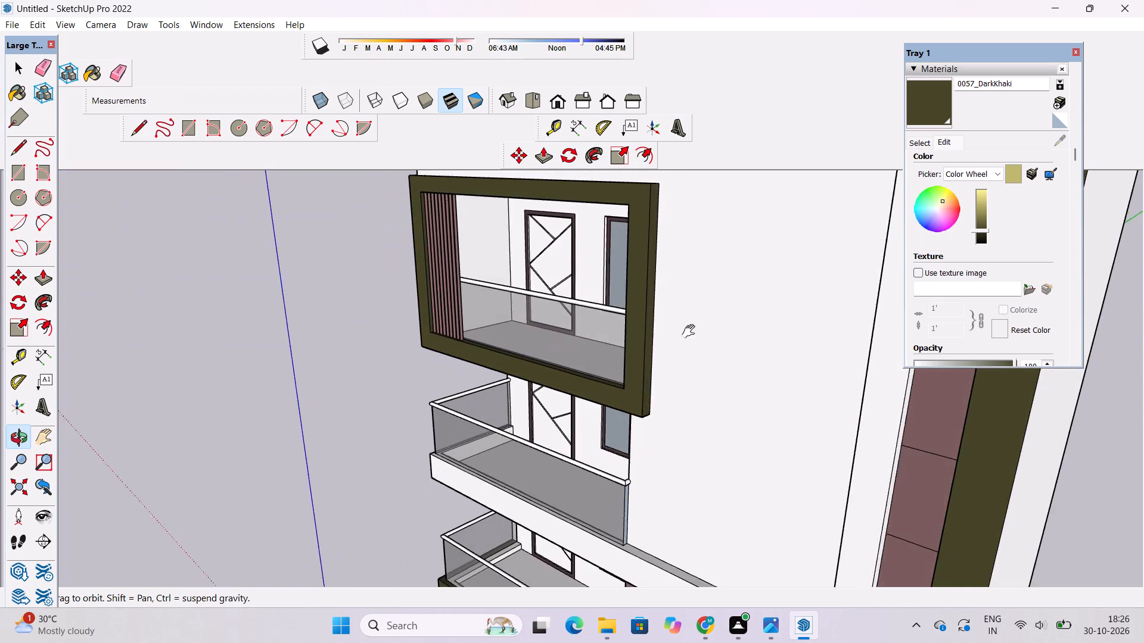
shift+drag(691, 332, 571, 342)
drag(568, 342, 801, 327)
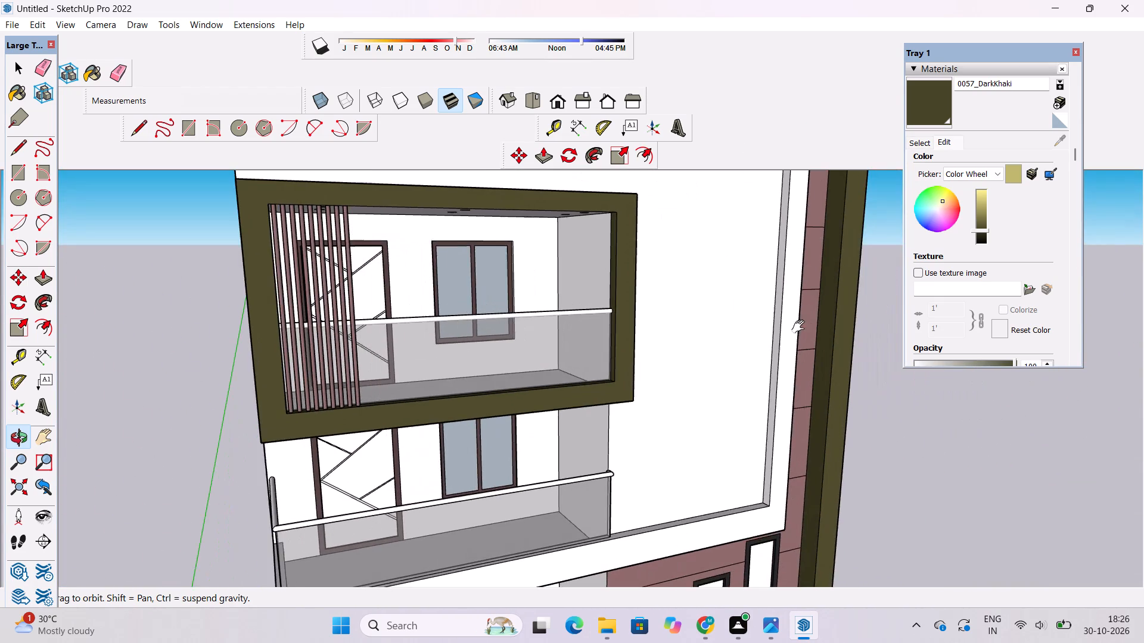
drag(871, 341, 690, 348)
shift+scroll(574, 323, down, 11)
shift+drag(645, 323, 415, 430)
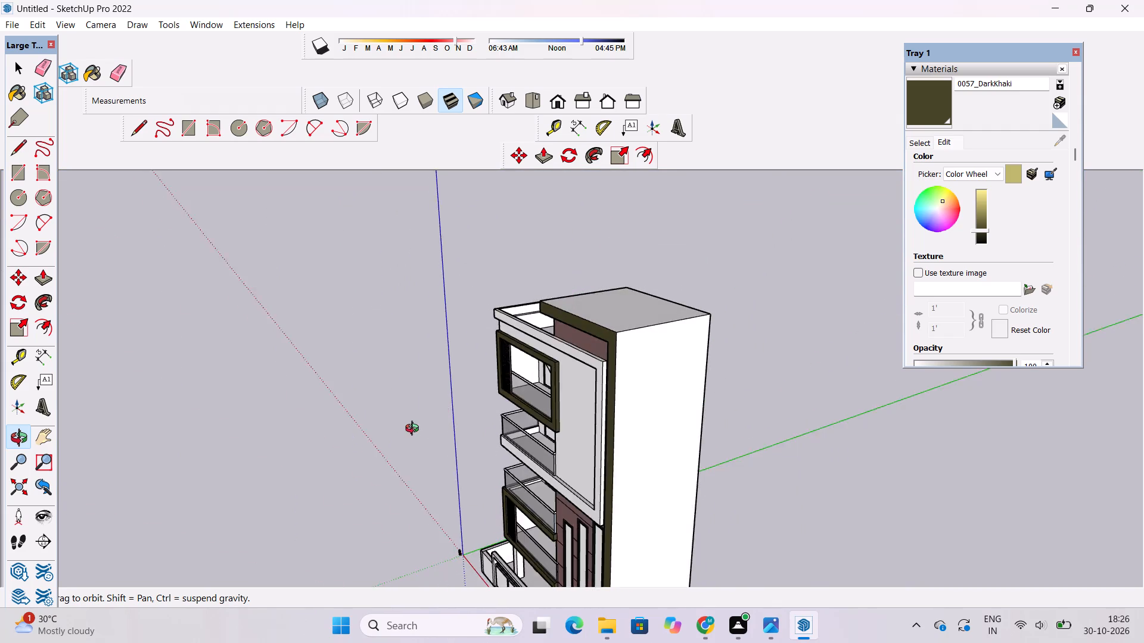
shift+drag(415, 430, 428, 435)
drag(555, 438, 595, 238)
drag(643, 355, 875, 380)
scroll(667, 338, up, 5)
shift+drag(666, 319, 604, 345)
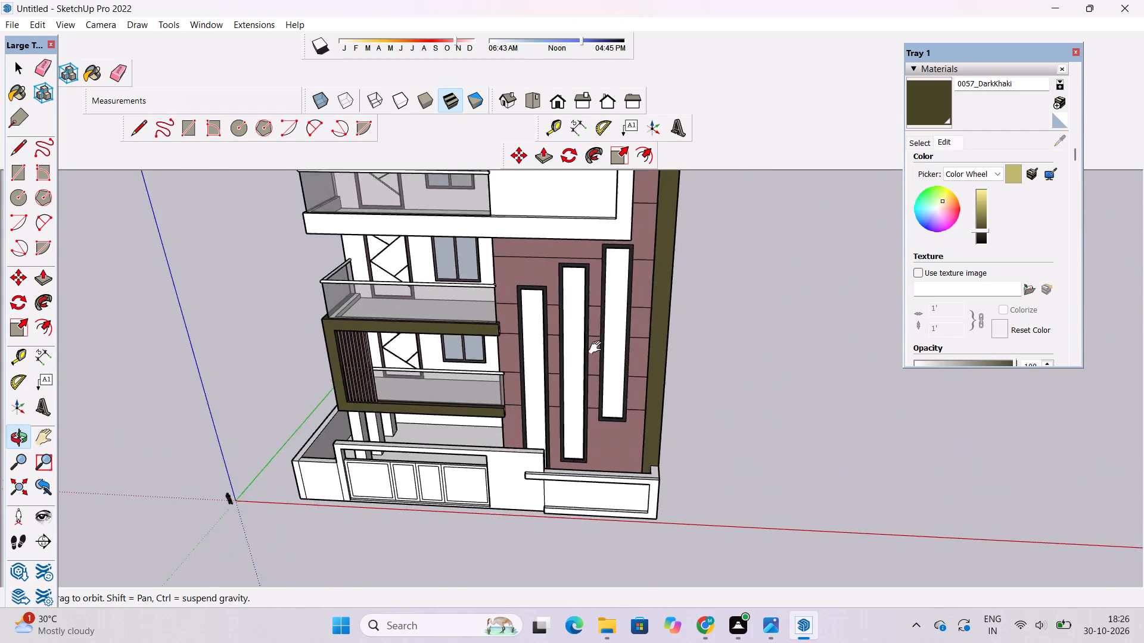
Examine the ground-level boundary wall, gate surround and lower facade from several angles.
drag(611, 365, 761, 430)
scroll(627, 441, up, 5)
drag(624, 446, 606, 441)
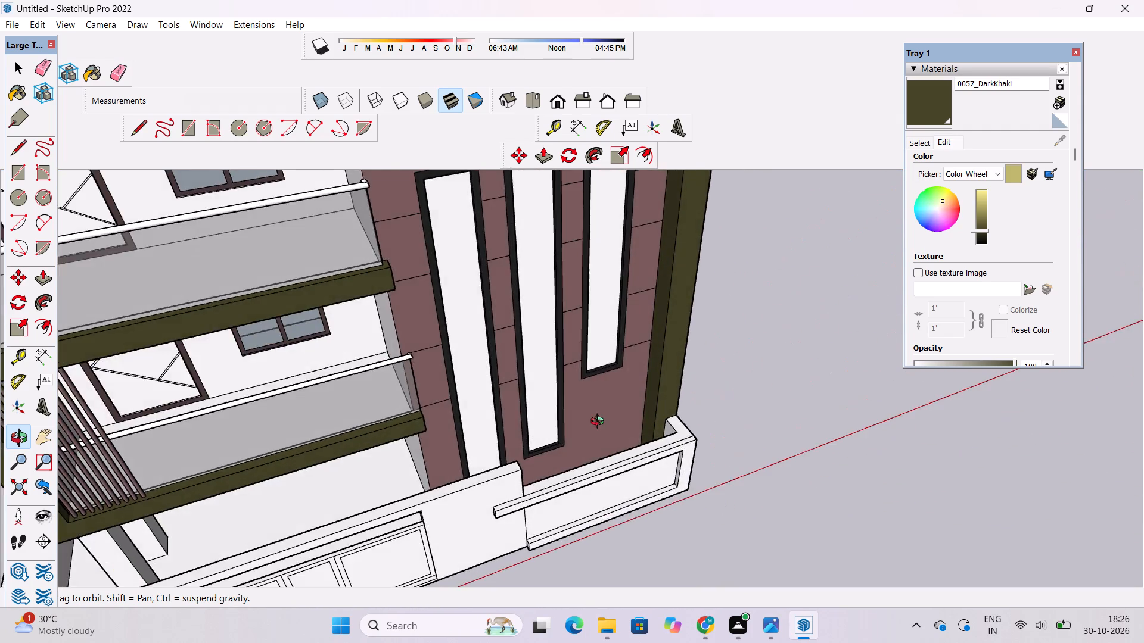
scroll(597, 413, down, 4)
drag(623, 419, 578, 422)
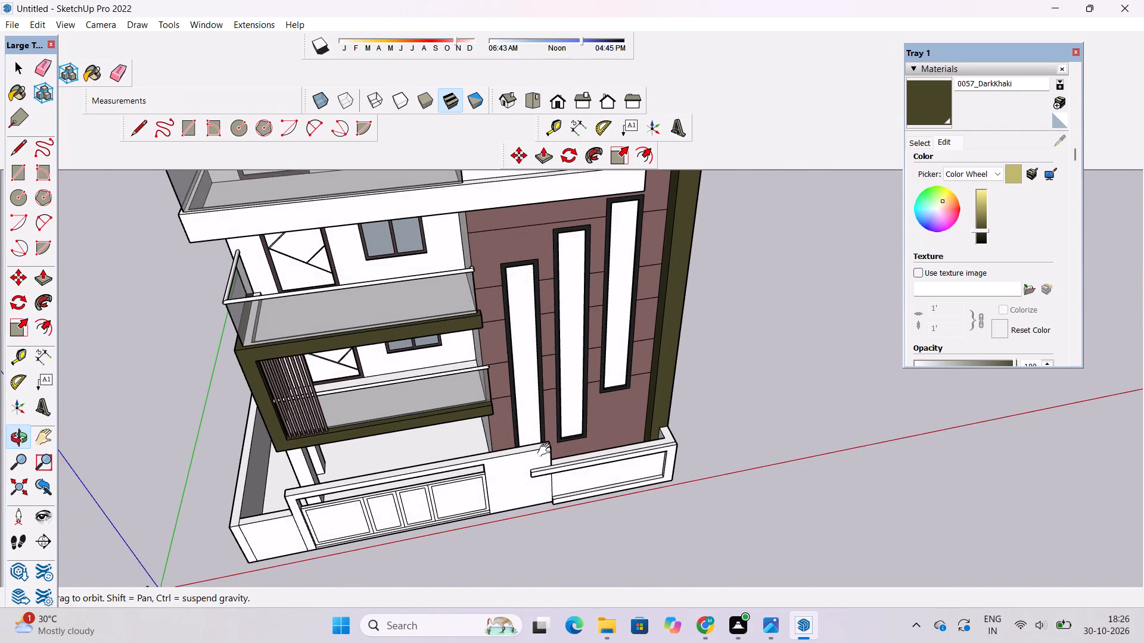
shift+drag(546, 450, 654, 385)
scroll(651, 416, down, 1)
drag(654, 424, 634, 358)
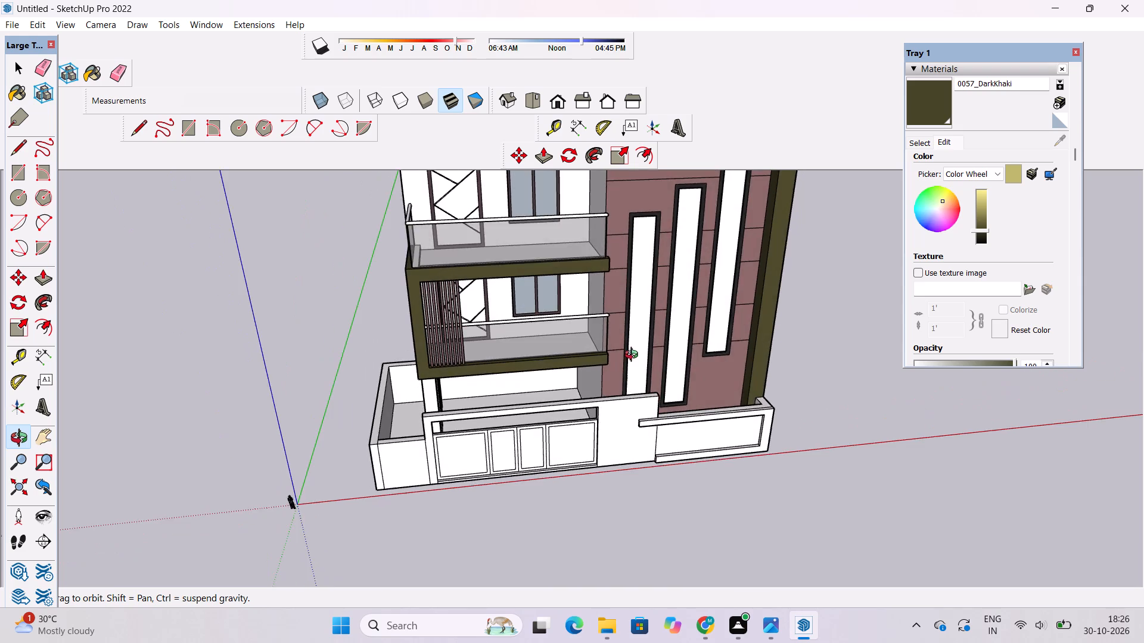
scroll(643, 420, up, 4)
shift+drag(641, 422, 650, 394)
click(666, 417)
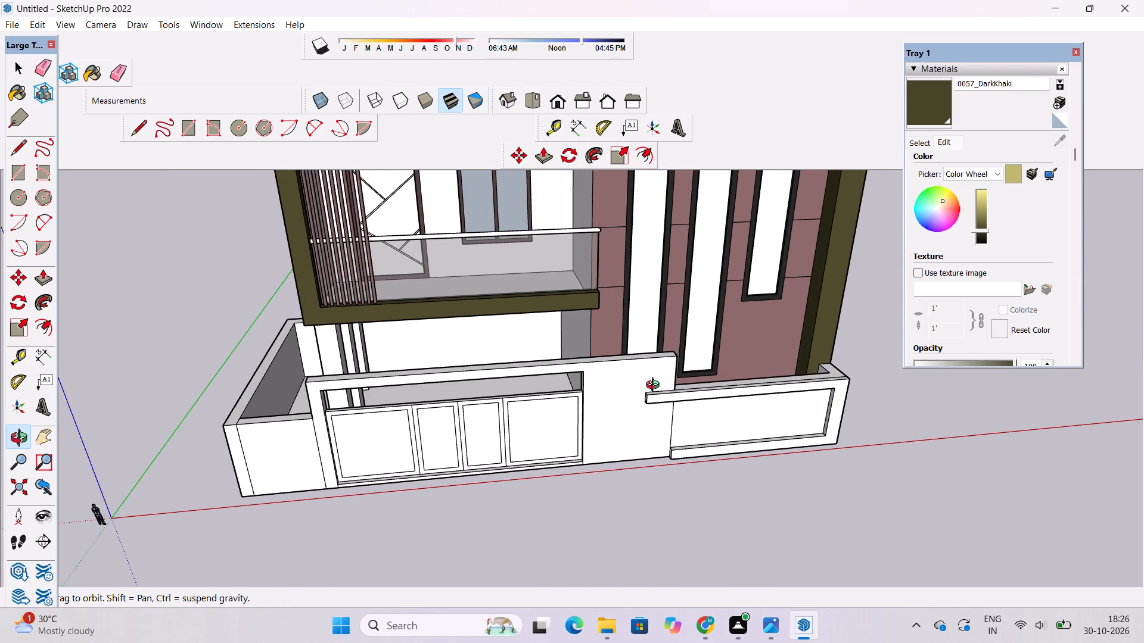
scroll(641, 384, down, 2)
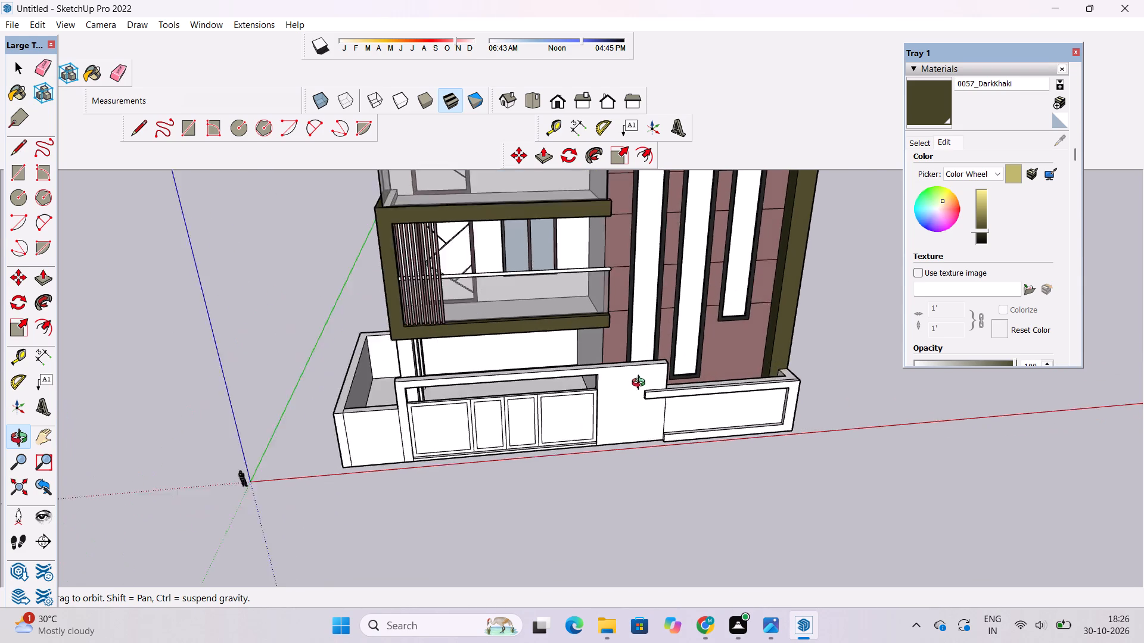
scroll(641, 384, down, 3)
shift+drag(697, 410, 663, 419)
shift+drag(654, 430, 639, 407)
drag(631, 413, 613, 391)
scroll(607, 374, down, 5)
drag(607, 377, 623, 430)
drag(623, 430, 614, 388)
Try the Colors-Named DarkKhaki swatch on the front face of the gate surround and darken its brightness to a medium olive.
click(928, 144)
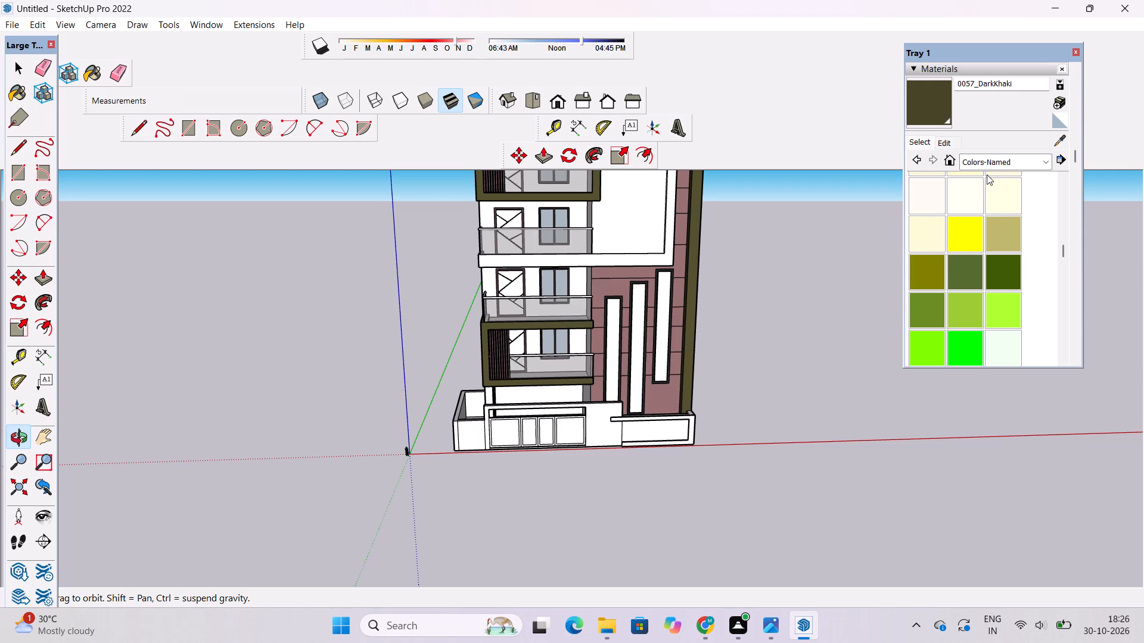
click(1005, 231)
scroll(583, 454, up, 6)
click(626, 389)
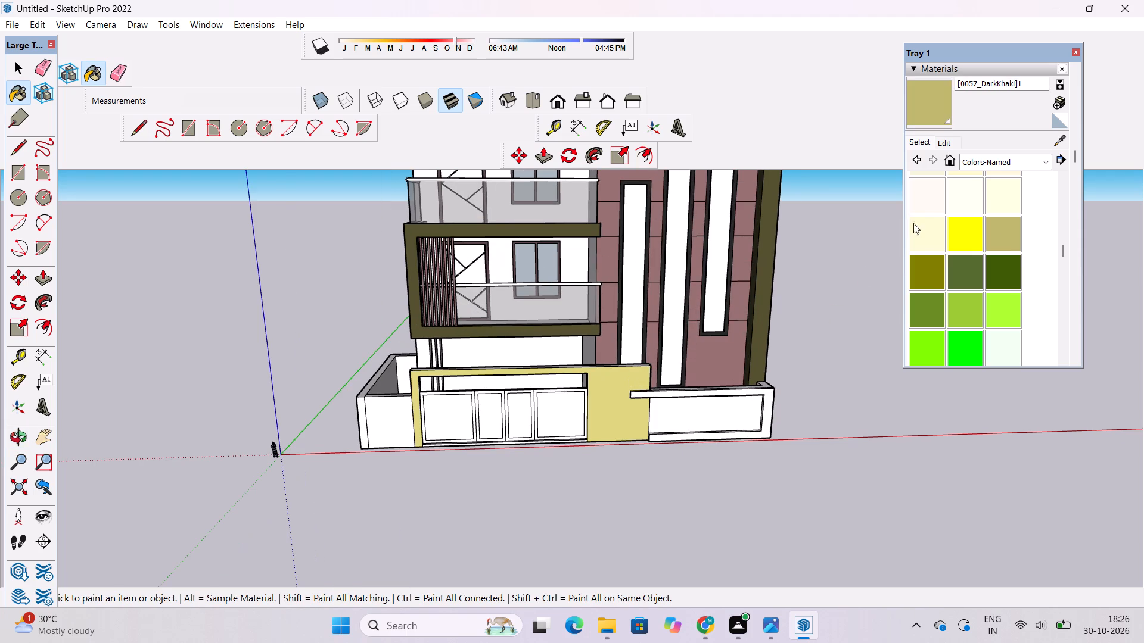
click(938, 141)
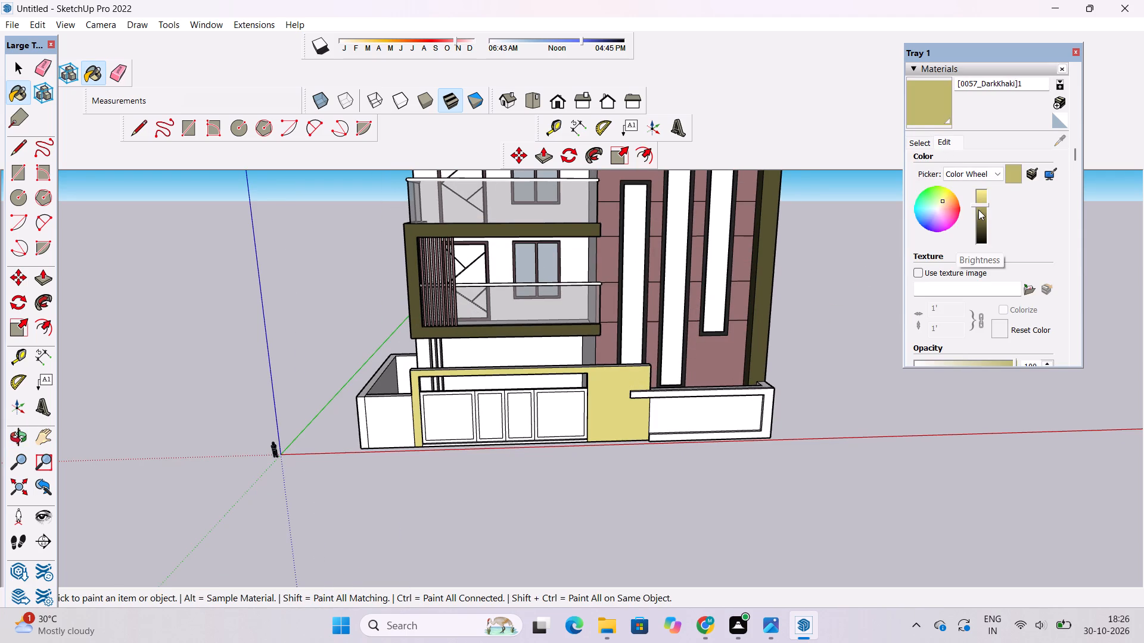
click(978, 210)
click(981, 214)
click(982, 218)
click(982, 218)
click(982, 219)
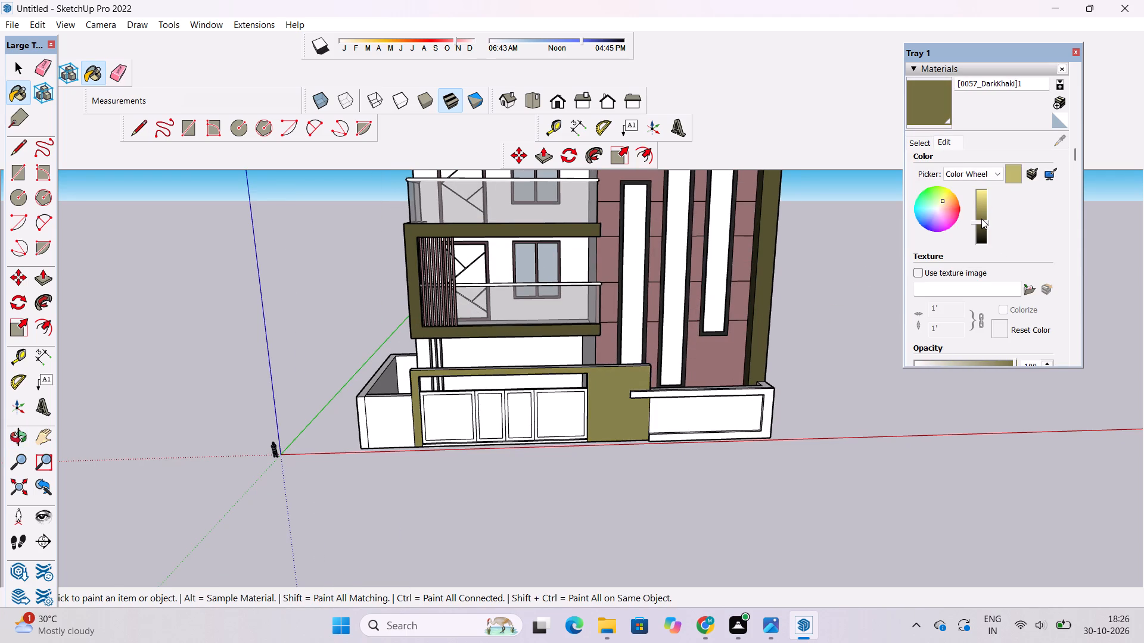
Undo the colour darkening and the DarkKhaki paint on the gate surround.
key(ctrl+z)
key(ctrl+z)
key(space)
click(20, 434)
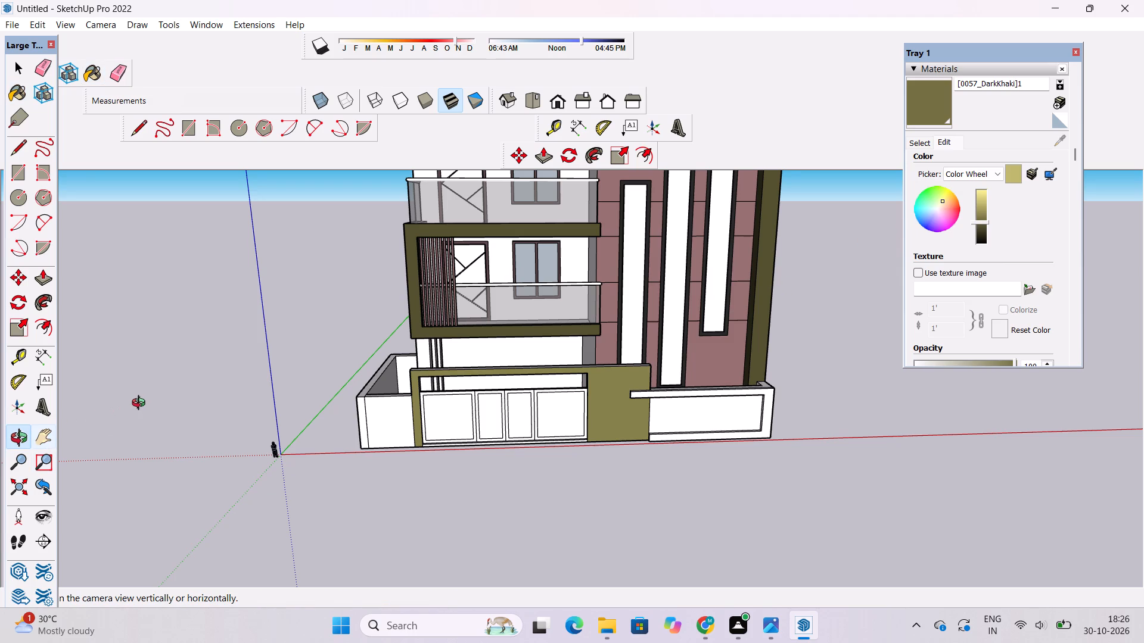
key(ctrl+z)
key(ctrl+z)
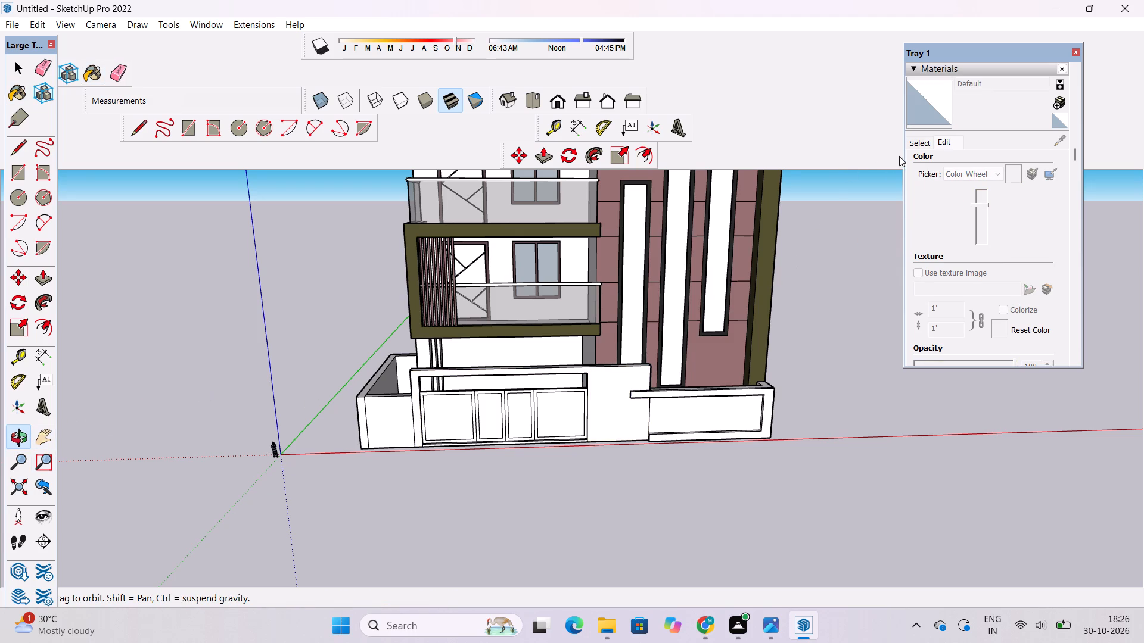
Paint the front face of the gate surround with Wood Plywood Knots from the Wood material collection.
click(925, 143)
click(995, 157)
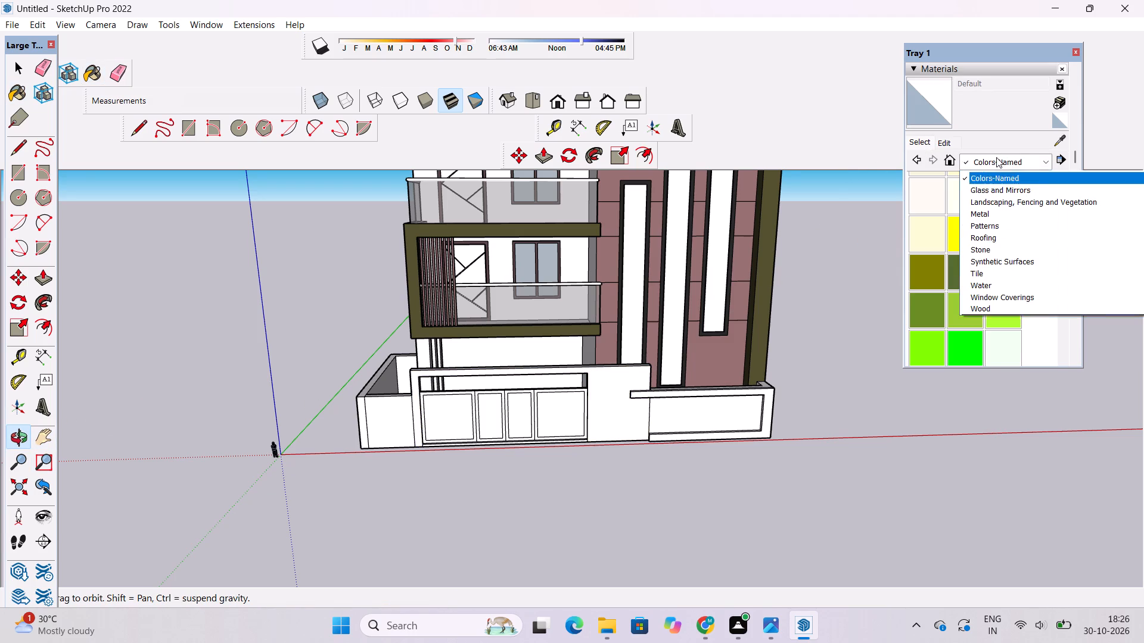
click(992, 357)
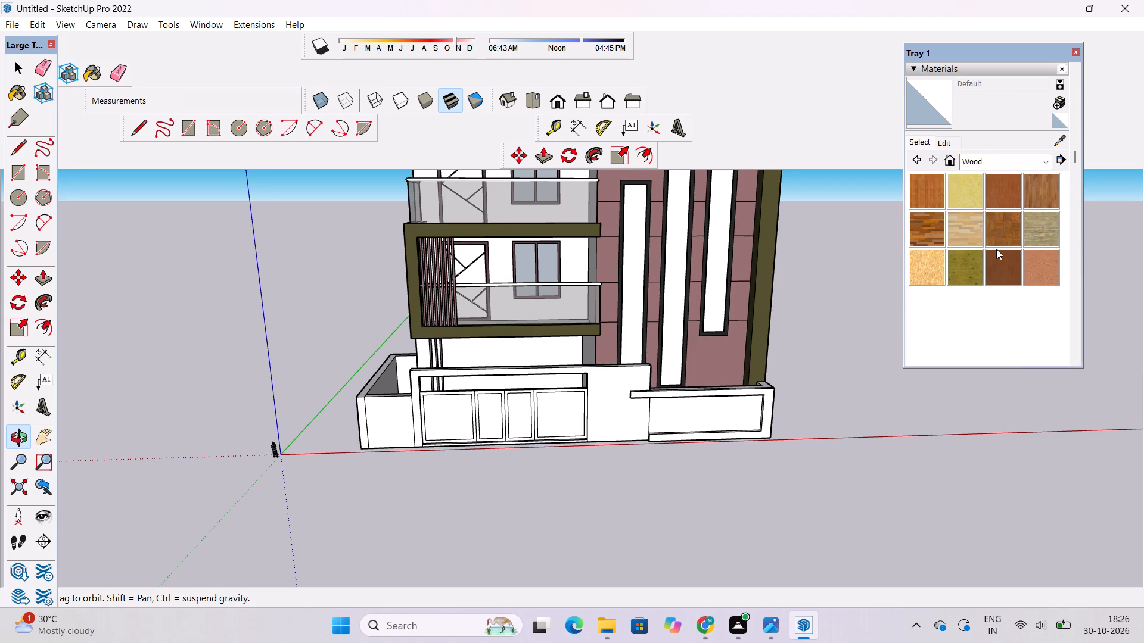
click(971, 271)
scroll(565, 429, up, 4)
click(636, 392)
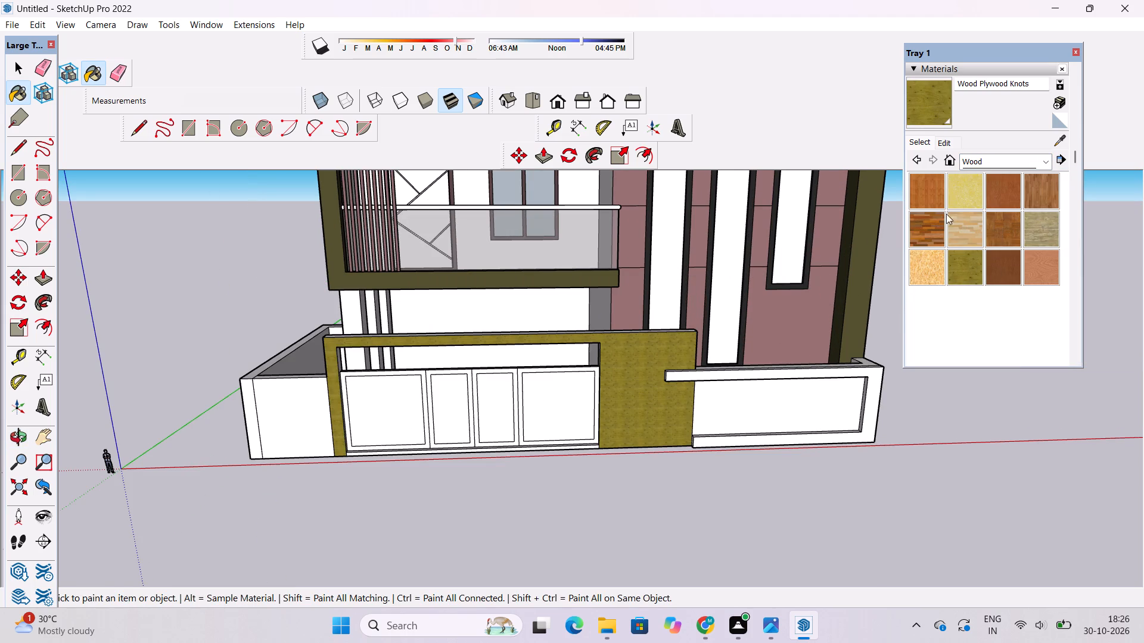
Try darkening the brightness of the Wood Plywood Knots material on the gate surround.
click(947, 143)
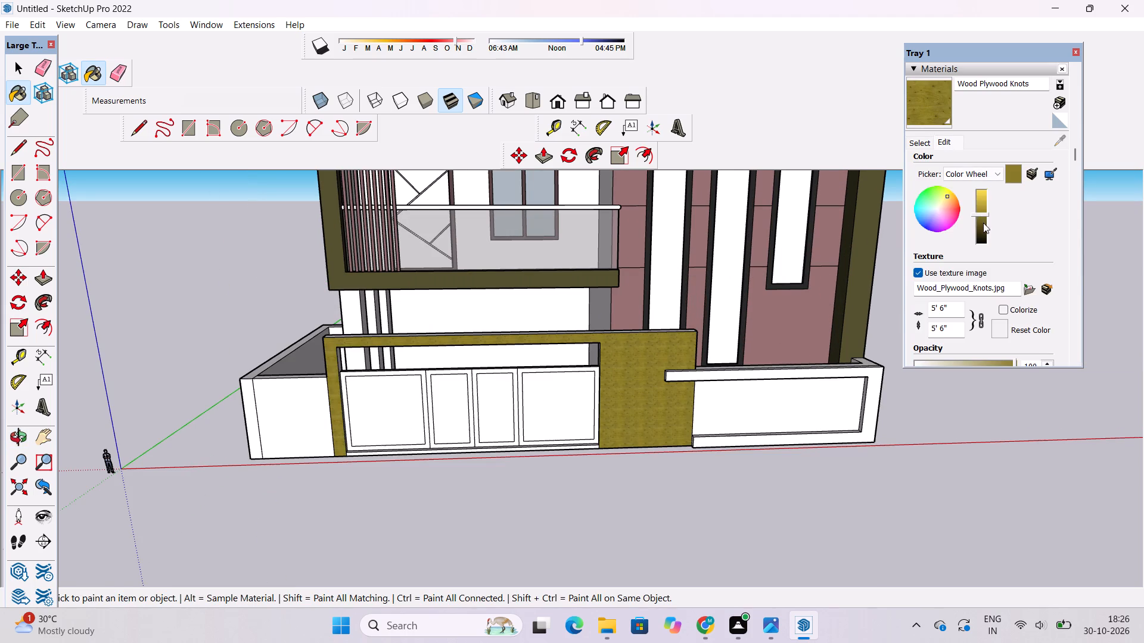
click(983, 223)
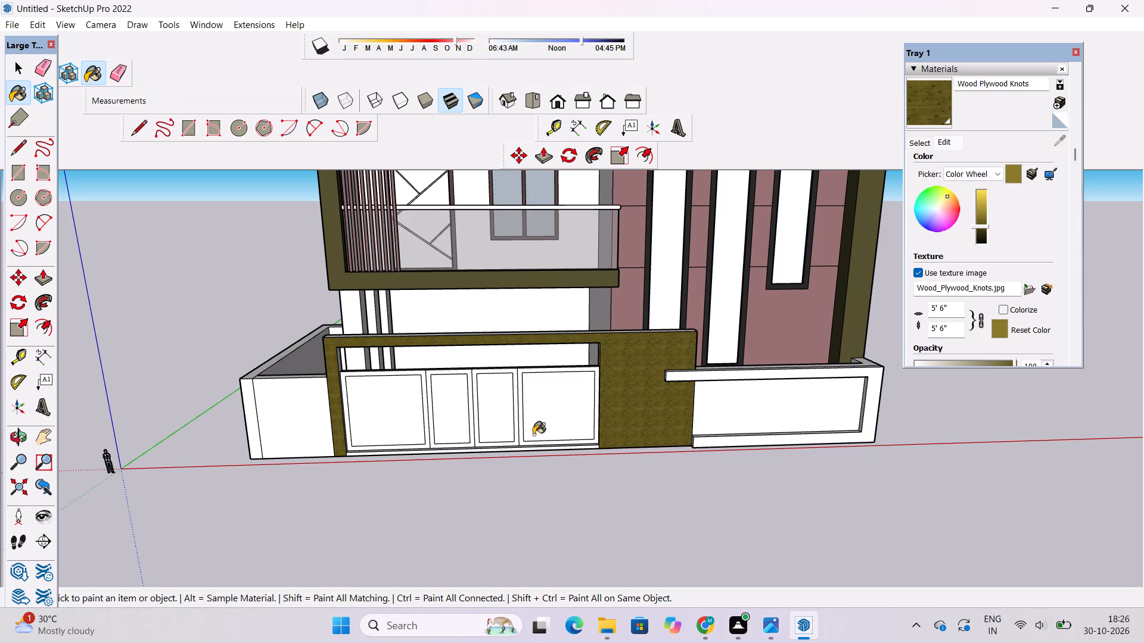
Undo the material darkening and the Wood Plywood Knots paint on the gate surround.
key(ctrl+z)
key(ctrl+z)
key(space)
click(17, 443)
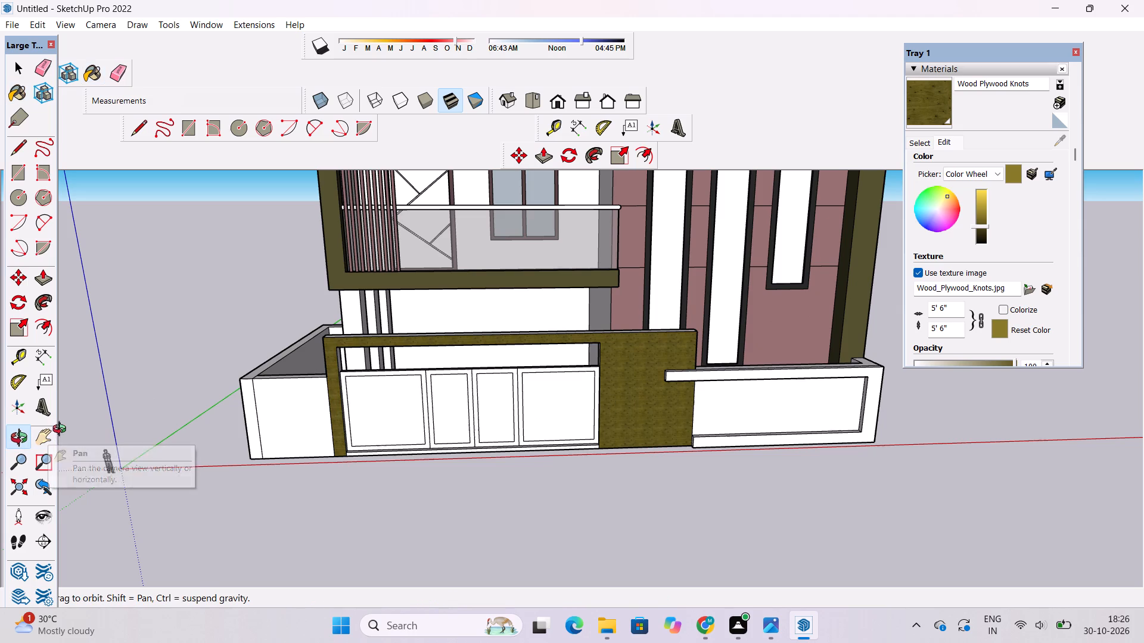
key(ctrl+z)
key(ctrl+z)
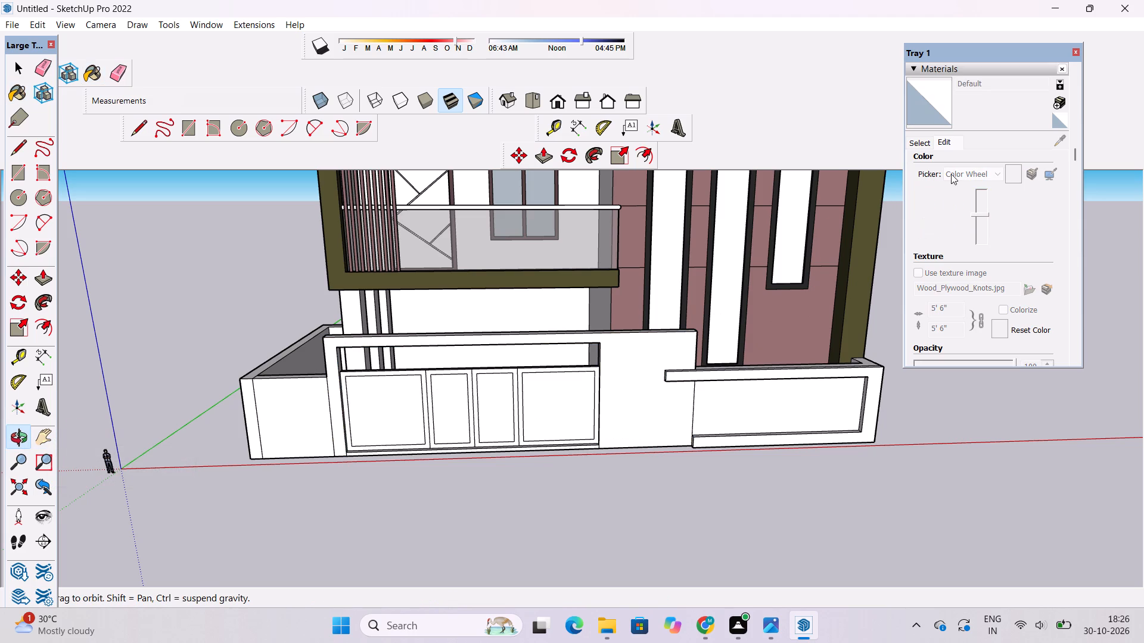
Paint the front face of the gate surround with Wood Lumber ButtJoined from the Wood material collection.
click(927, 141)
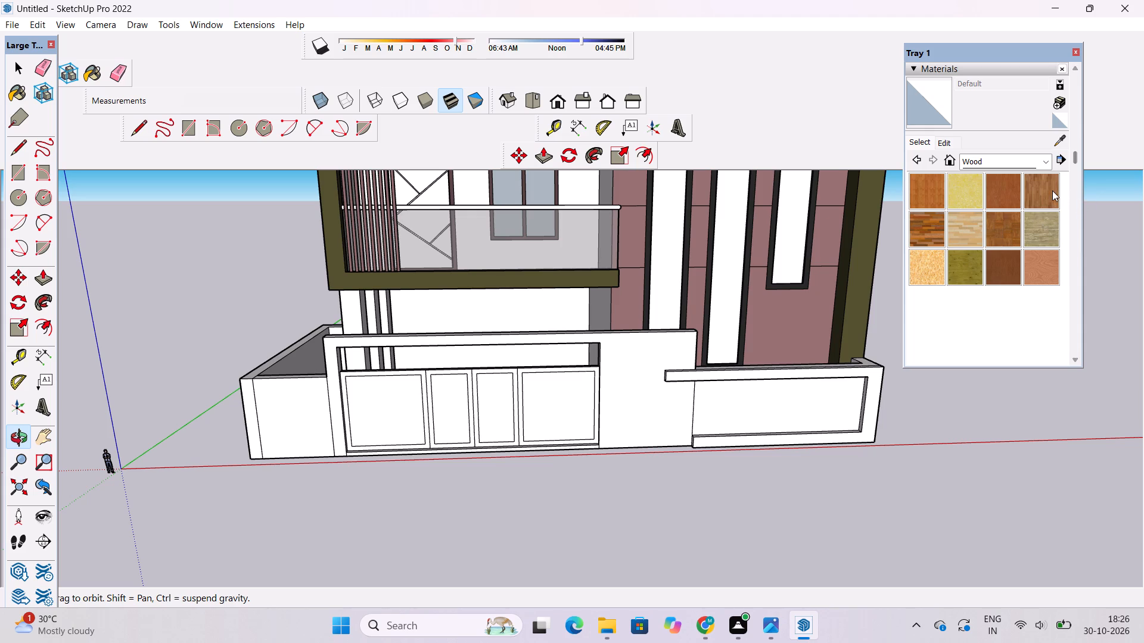
click(1046, 225)
click(654, 343)
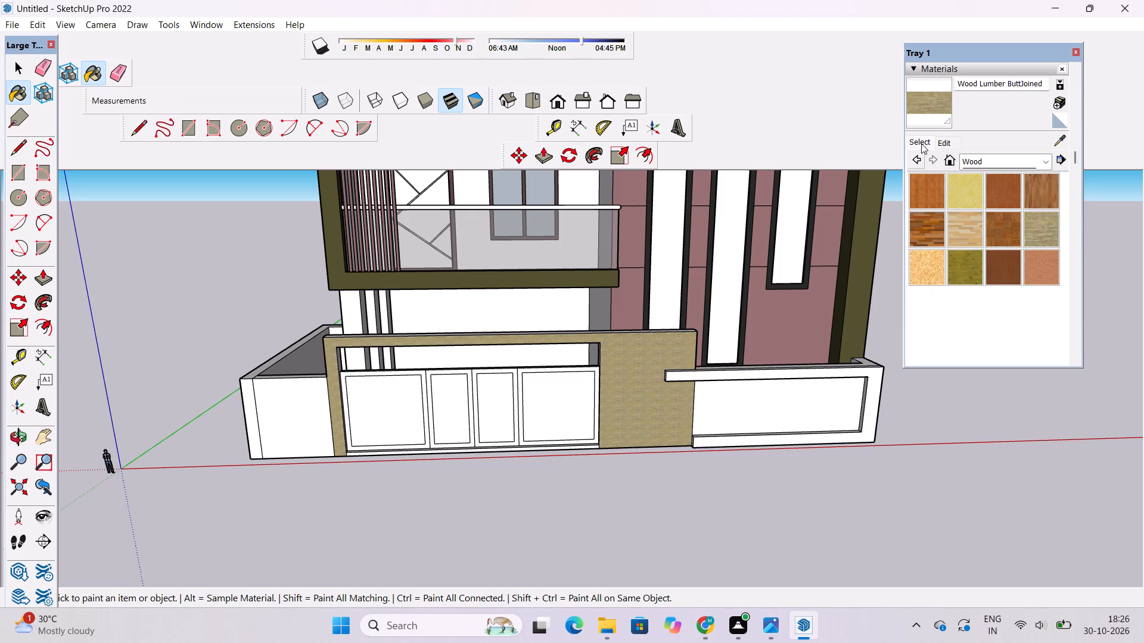
Darken the brightness of the Wood Lumber ButtJoined material to a deep olive brown.
click(946, 139)
double_click(980, 212)
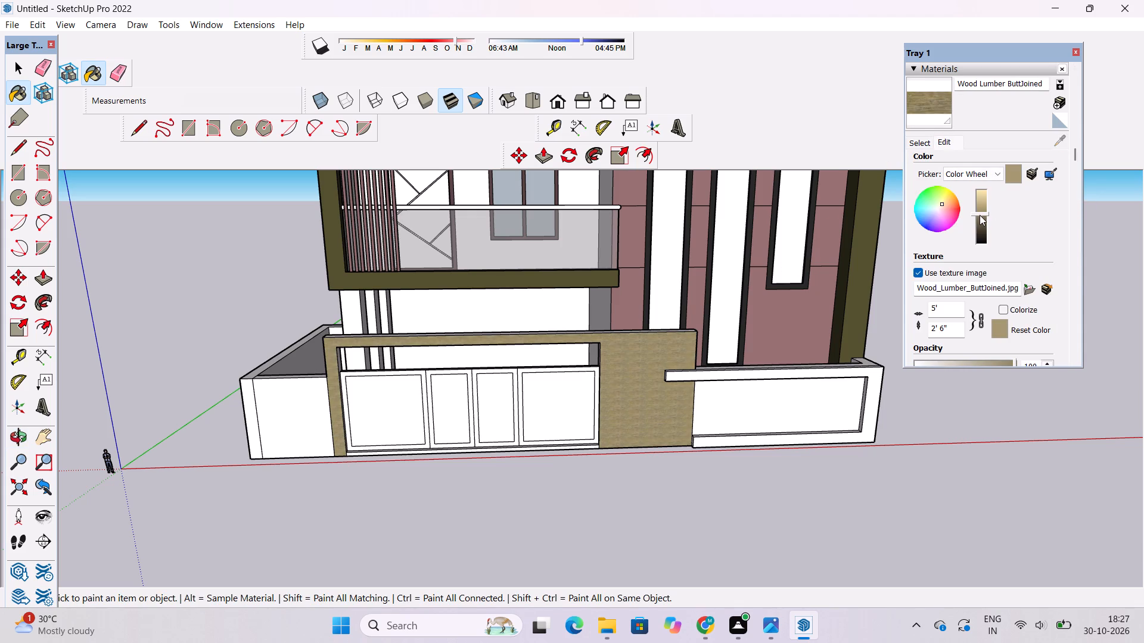
double_click(980, 216)
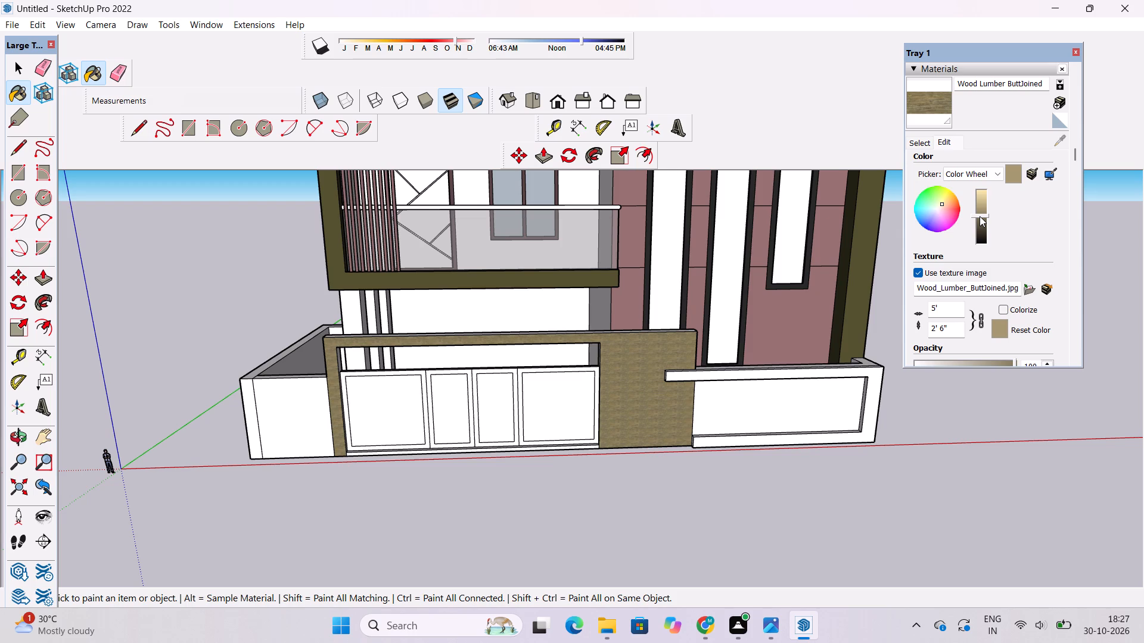
click(980, 218)
click(980, 218)
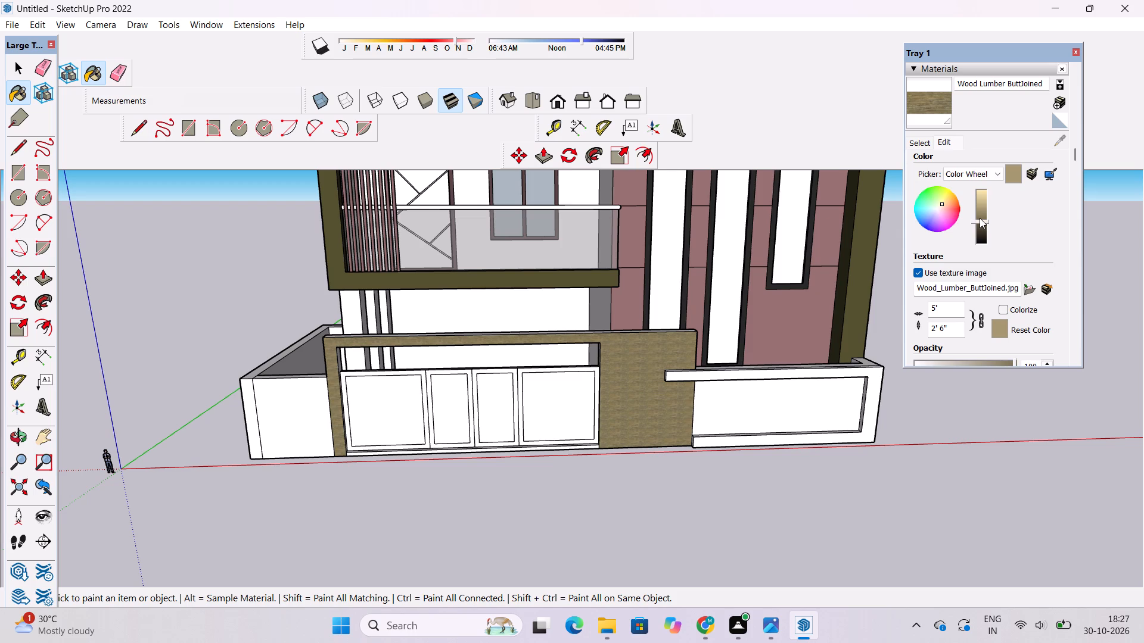
click(980, 219)
double_click(981, 219)
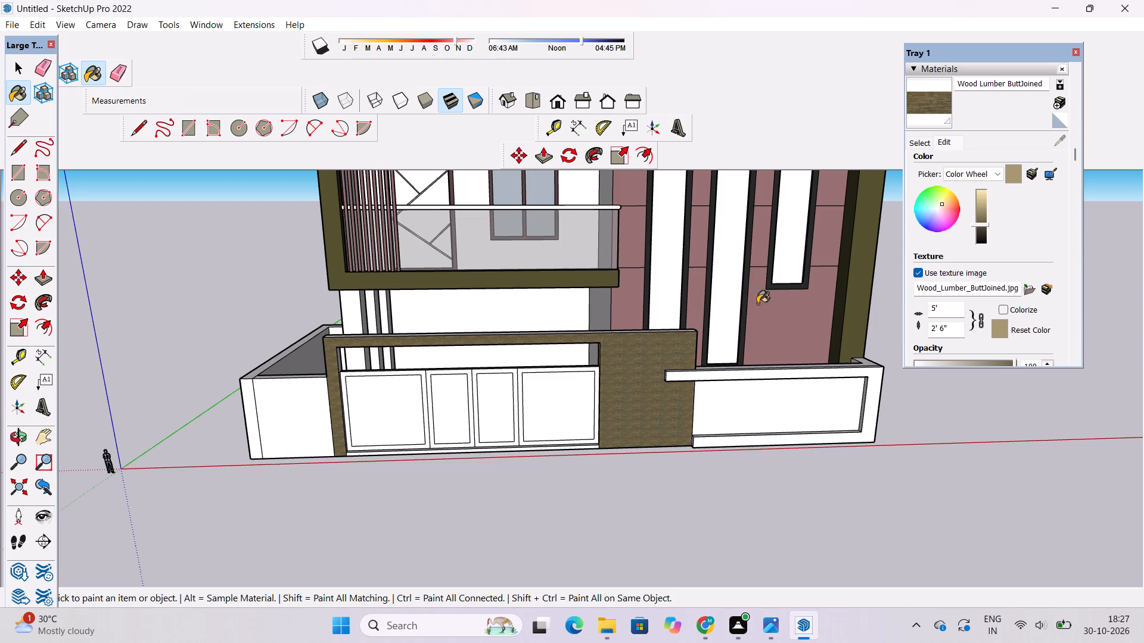
Paint the top face of the gate surround with the darkened Wood Lumber ButtJoined.
scroll(552, 358, down, 3)
scroll(656, 313, up, 16)
click(638, 394)
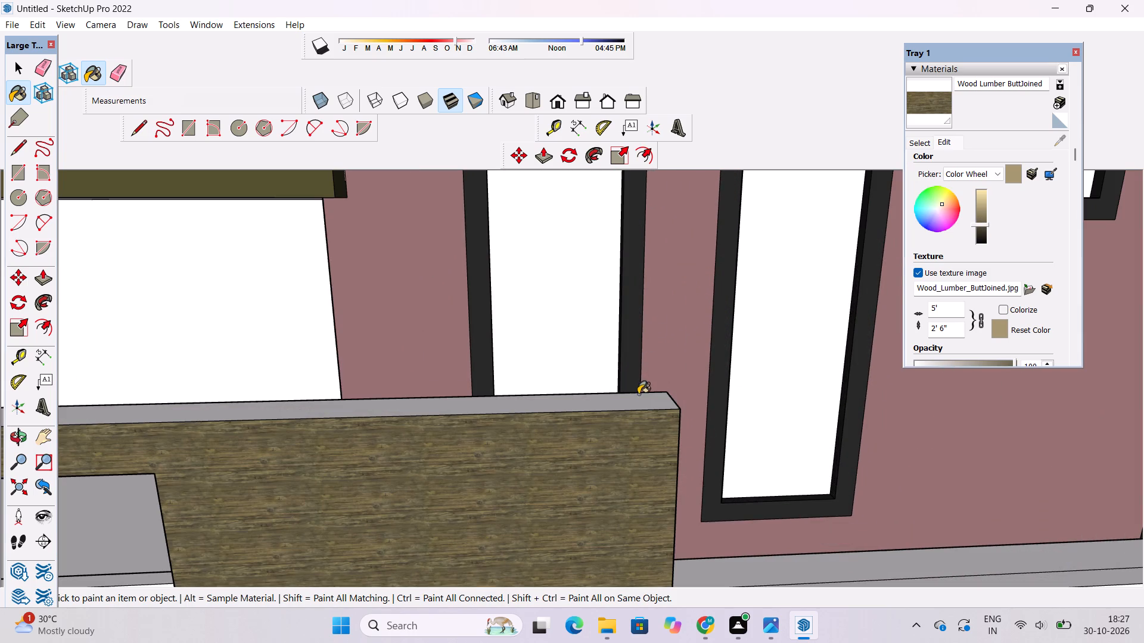
Paint both inner side faces and the underside of the gate surround's opening with Wood Lumber ButtJoined.
scroll(764, 341, down, 17)
scroll(641, 390, up, 16)
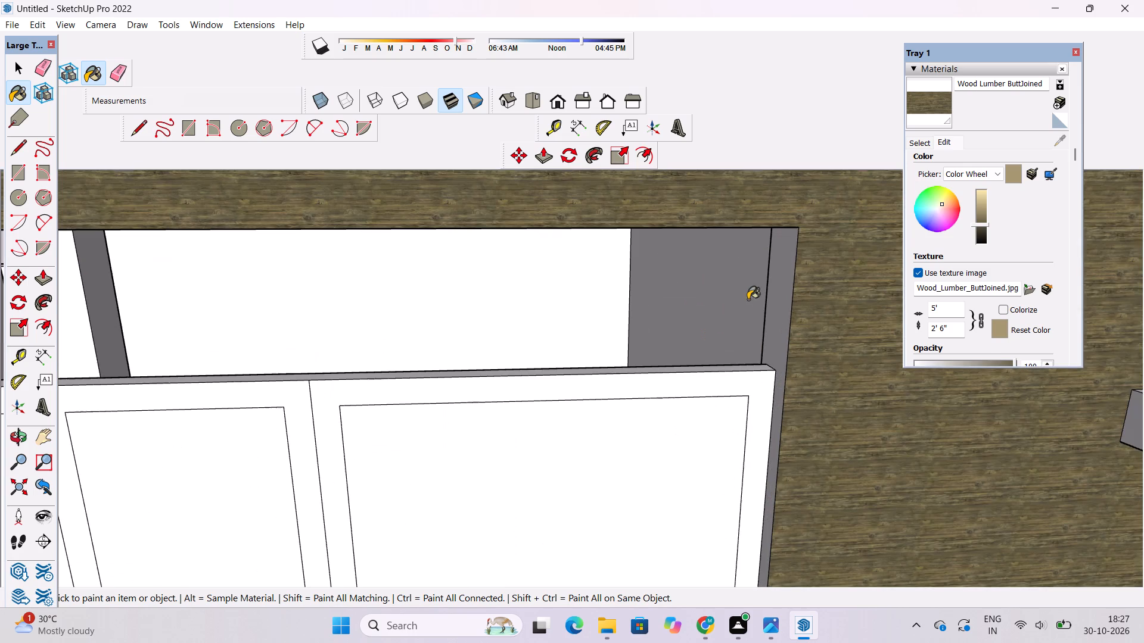
scroll(748, 299, up, 1)
click(795, 267)
scroll(779, 261, down, 13)
scroll(231, 333, up, 2)
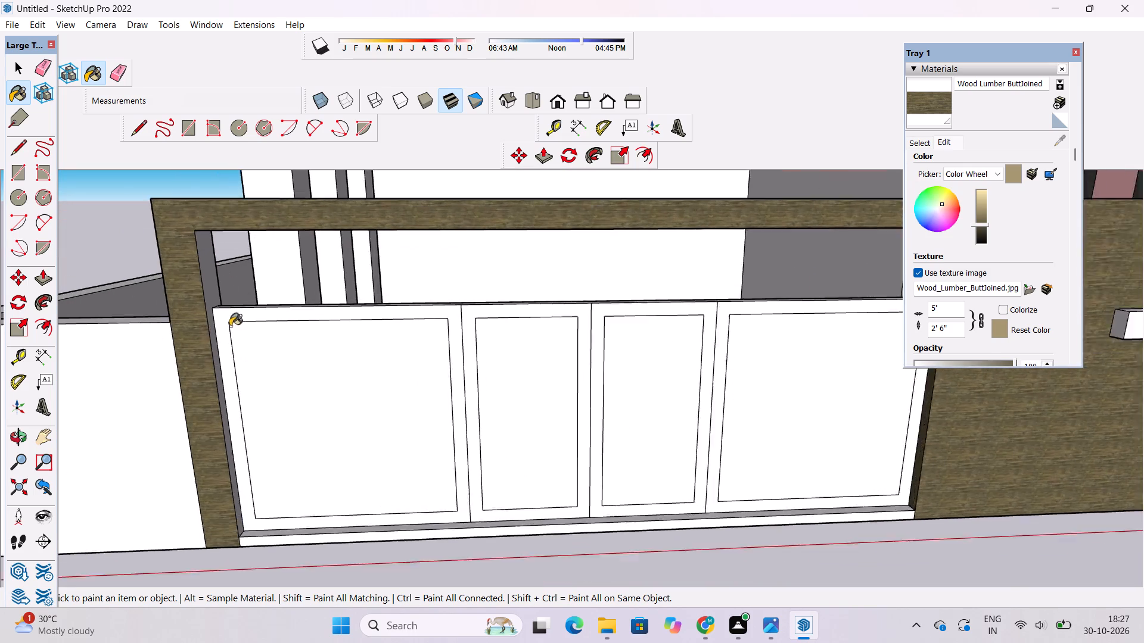
scroll(230, 326, up, 7)
click(203, 264)
scroll(229, 439, down, 12)
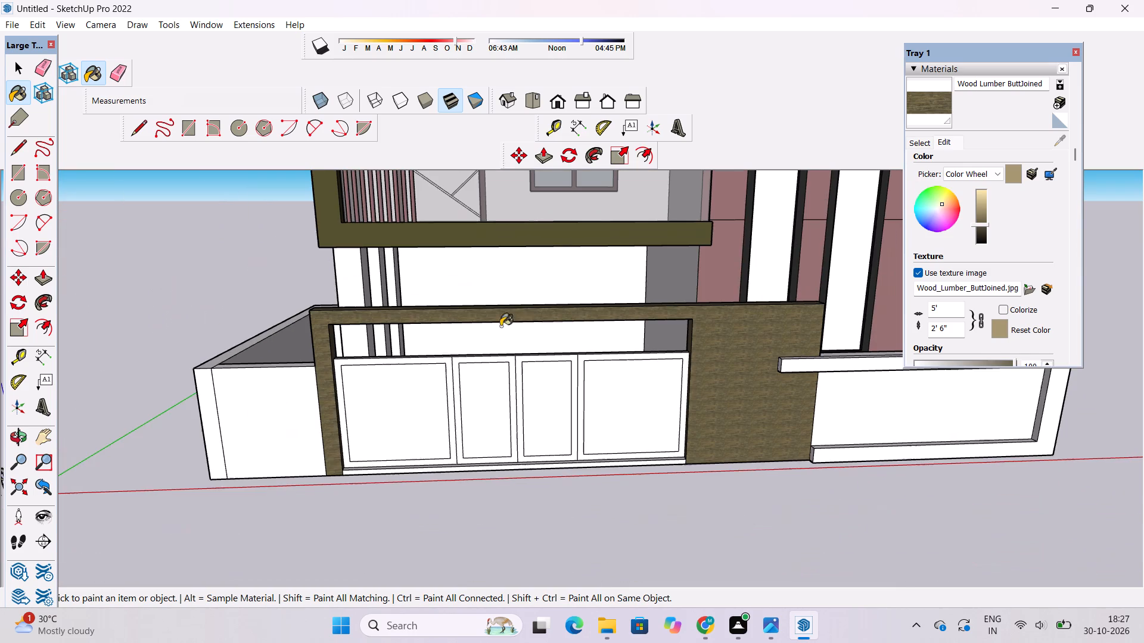
scroll(500, 326, down, 1)
key(o)
drag(513, 388, 495, 193)
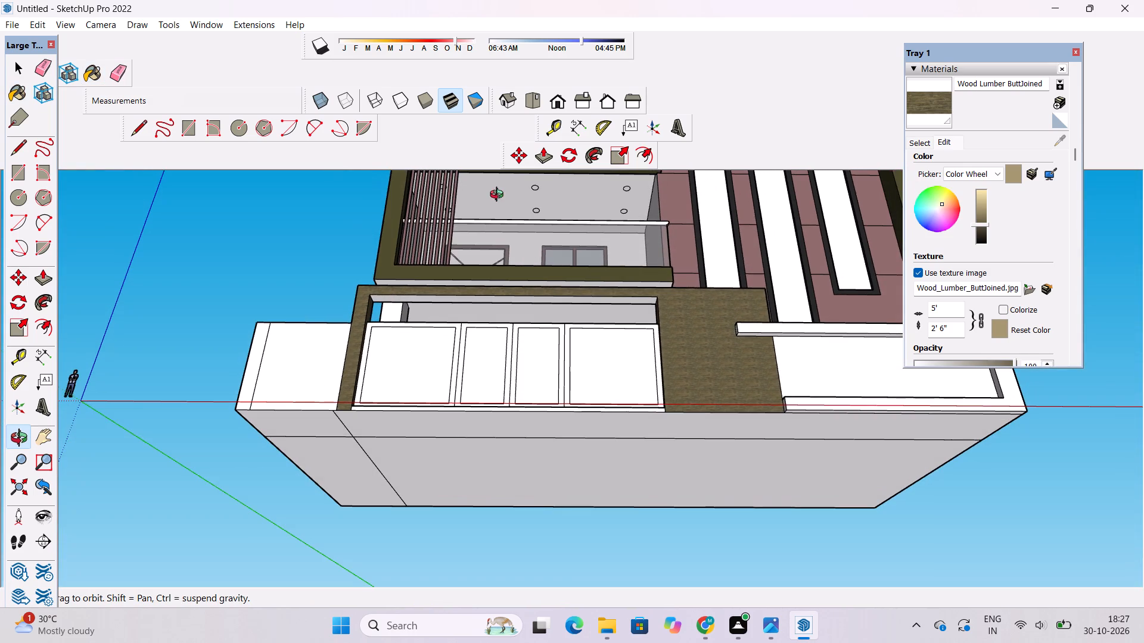
click(935, 114)
scroll(688, 302, up, 9)
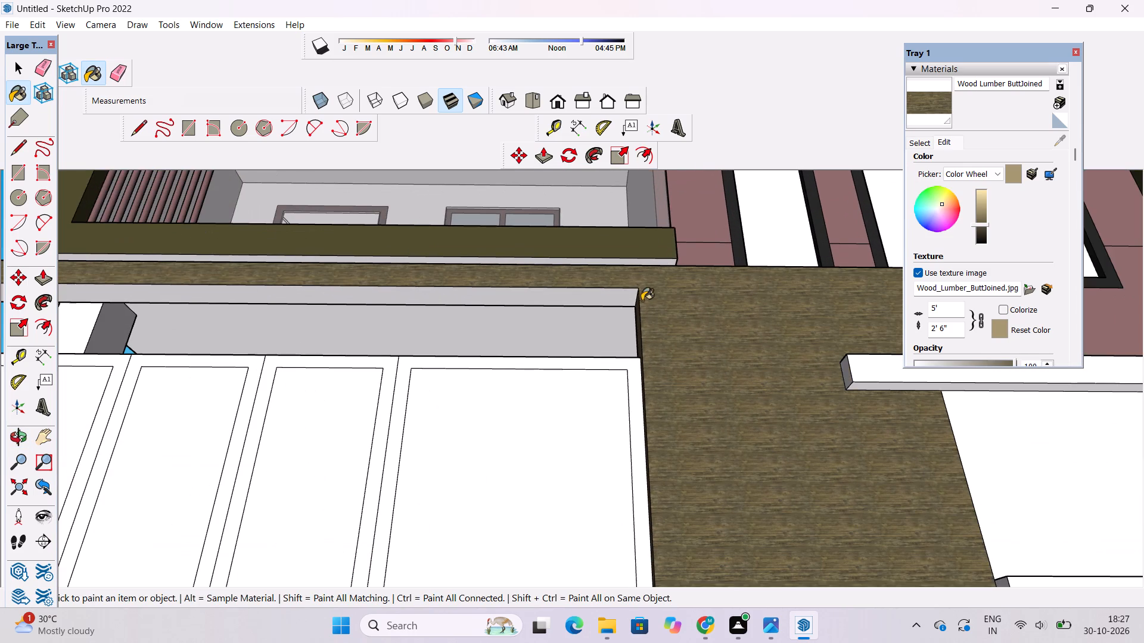
click(620, 291)
Paint the back face of the gate surround and its outer end face beside the gate with Wood Lumber ButtJoined.
scroll(682, 333, down, 12)
key(o)
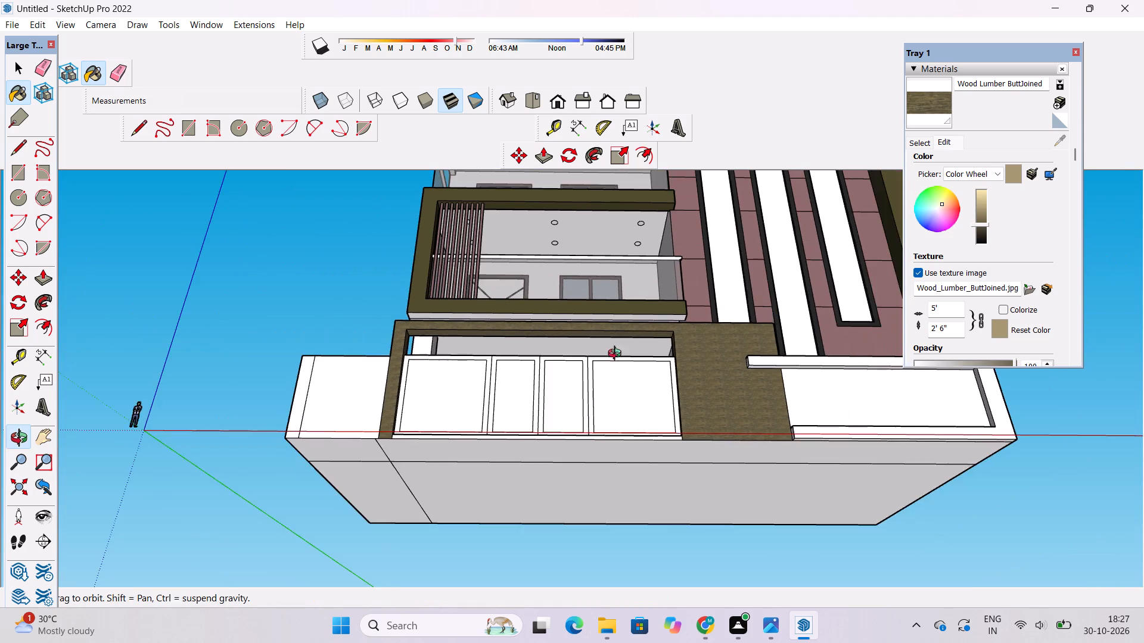
drag(575, 361, 871, 466)
shift+drag(599, 466, 598, 419)
drag(598, 419, 593, 492)
scroll(635, 397, up, 8)
scroll(614, 397, down, 4)
drag(695, 399, 459, 436)
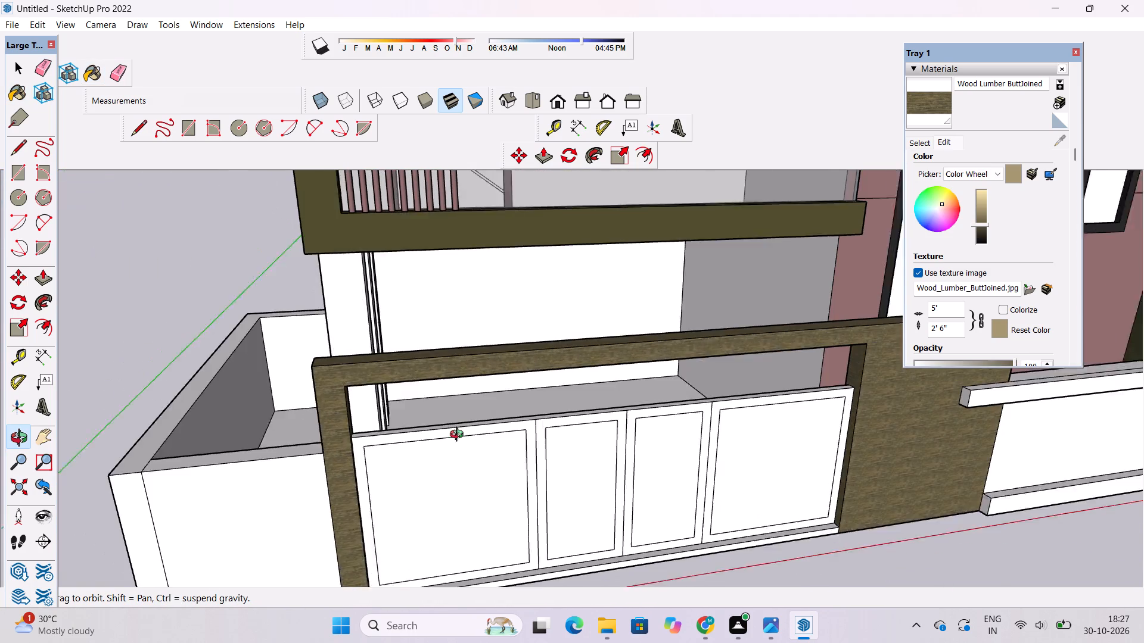
drag(459, 436, 454, 436)
drag(554, 433, 786, 433)
drag(596, 442, 676, 449)
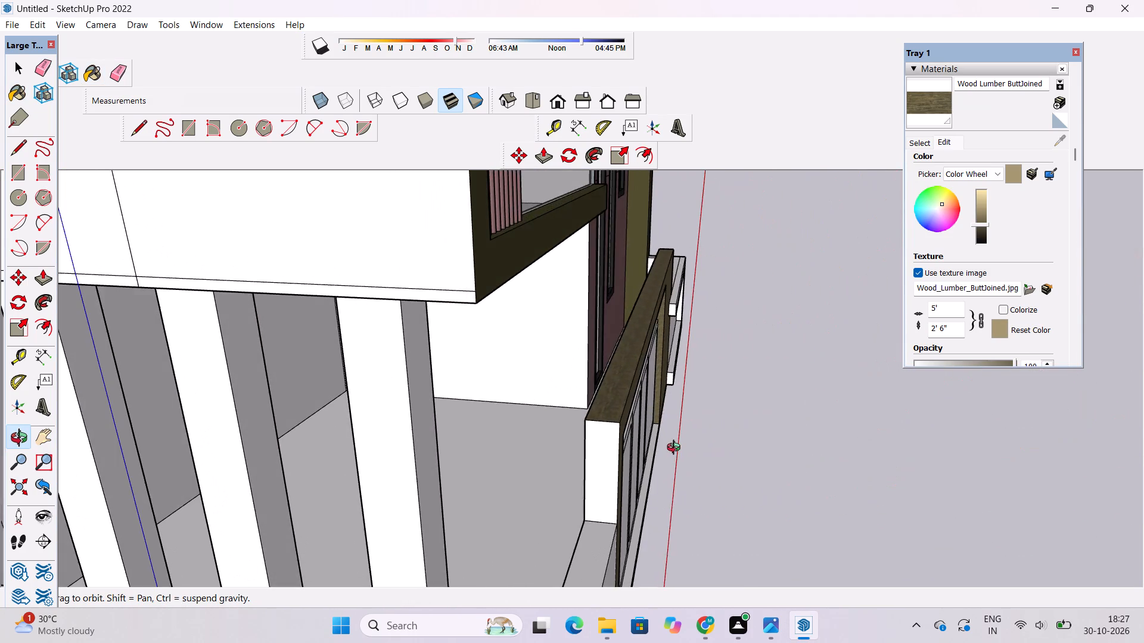
scroll(640, 447, up, 4)
shift+drag(634, 436, 619, 463)
drag(590, 473, 702, 466)
drag(698, 416, 695, 397)
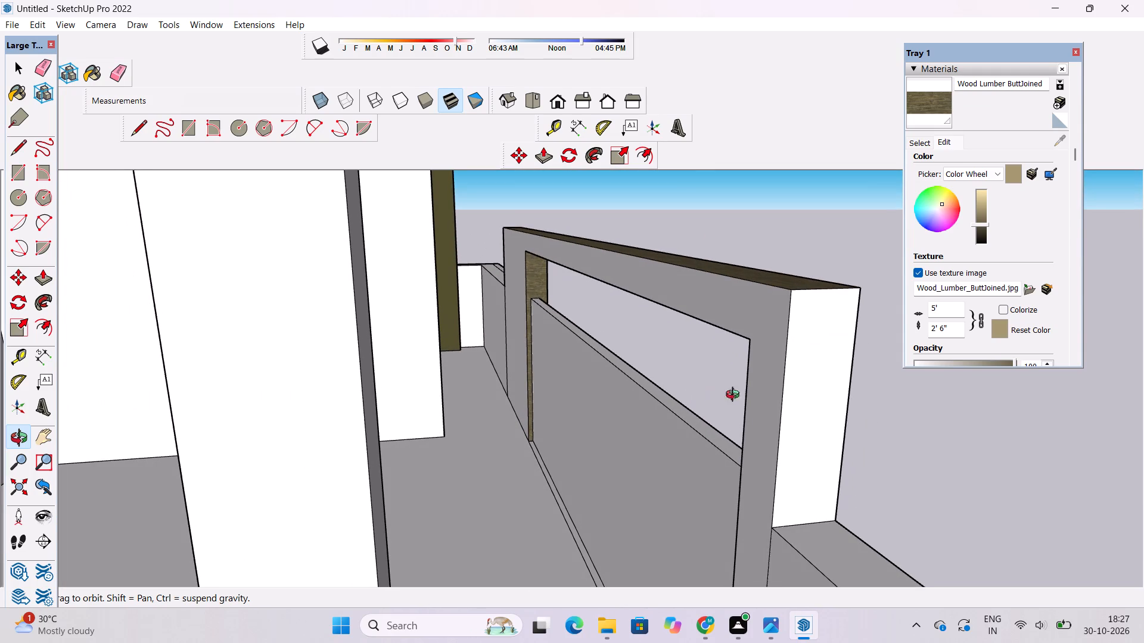
click(927, 101)
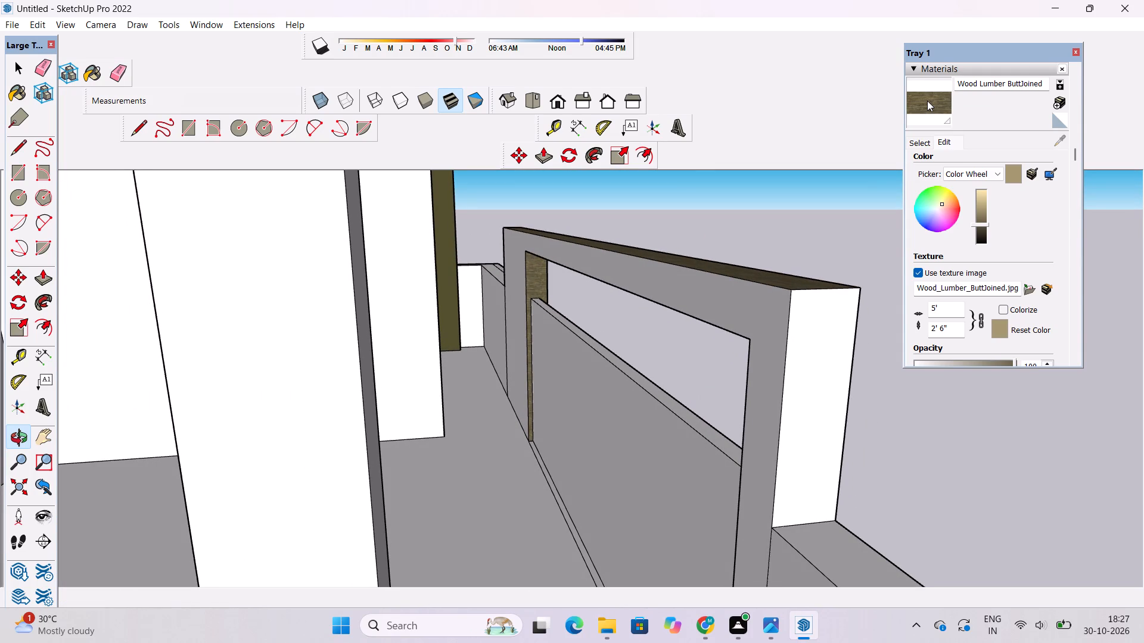
click(719, 311)
click(809, 334)
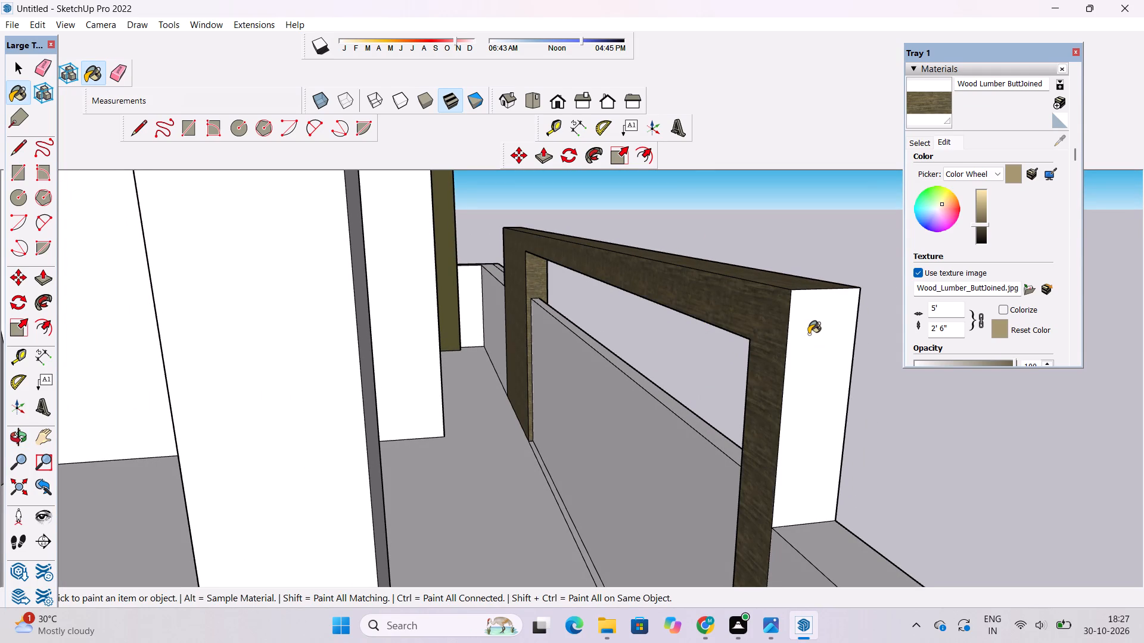
Paint the gate surround's opposite end face, above the low boundary wall, with Wood Lumber ButtJoined.
key(o)
drag(870, 421, 614, 442)
scroll(618, 442, down, 12)
drag(861, 448, 668, 478)
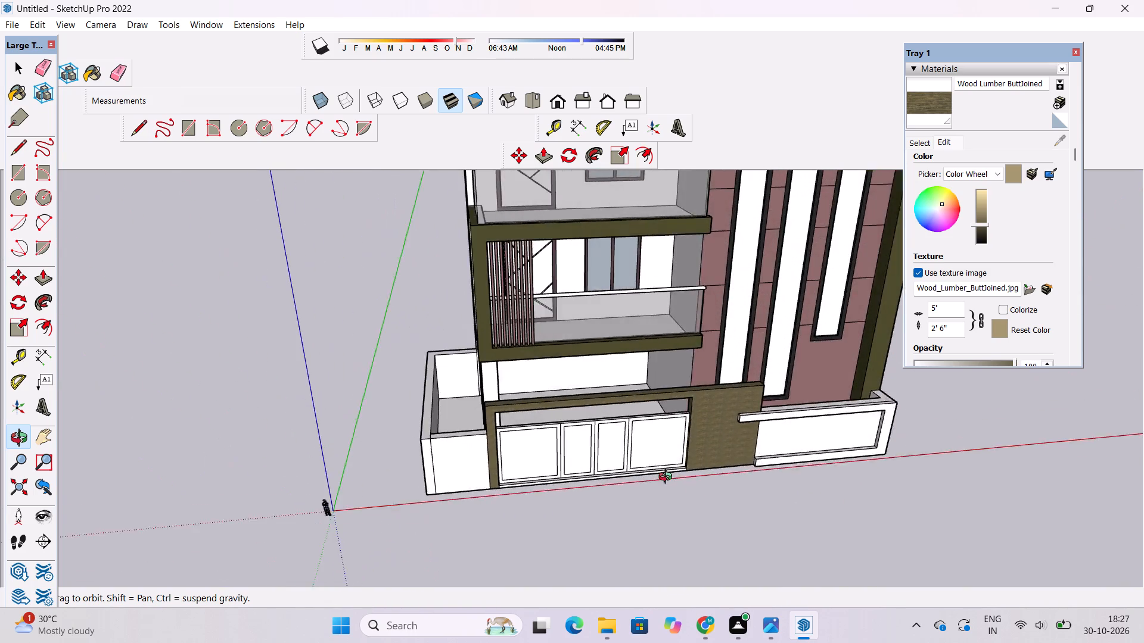
drag(668, 478, 657, 501)
scroll(650, 500, down, 4)
drag(635, 556, 633, 456)
scroll(642, 439, up, 7)
scroll(598, 451, down, 5)
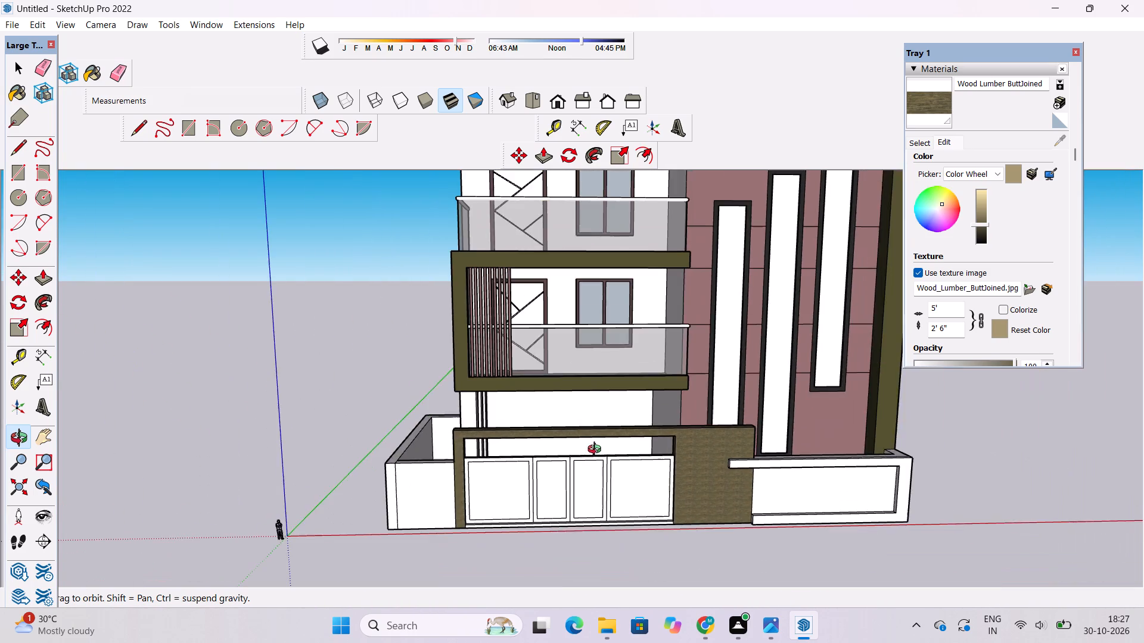
drag(832, 462, 582, 476)
scroll(570, 476, down, 6)
scroll(681, 514, up, 4)
drag(686, 512, 659, 527)
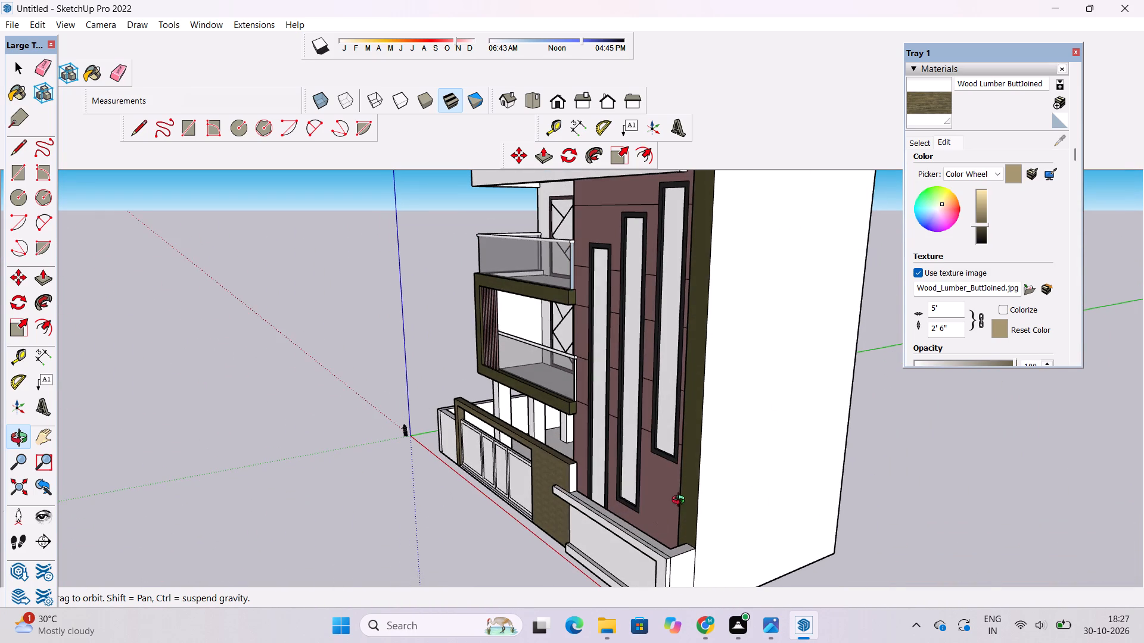
click(922, 117)
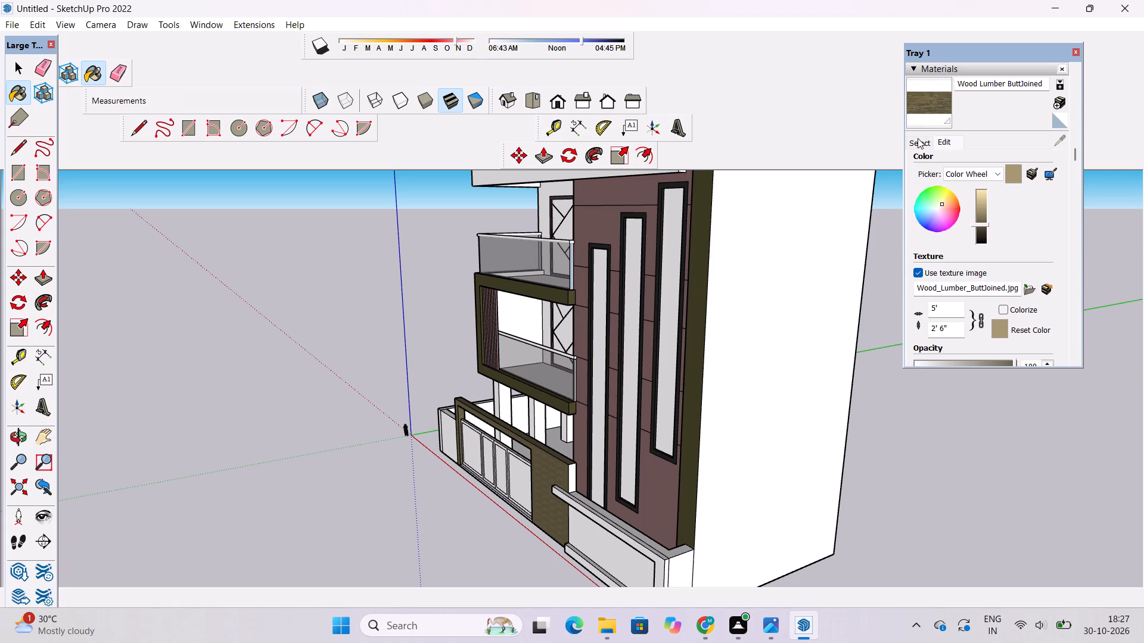
scroll(881, 150, down, 3)
scroll(650, 501, up, 8)
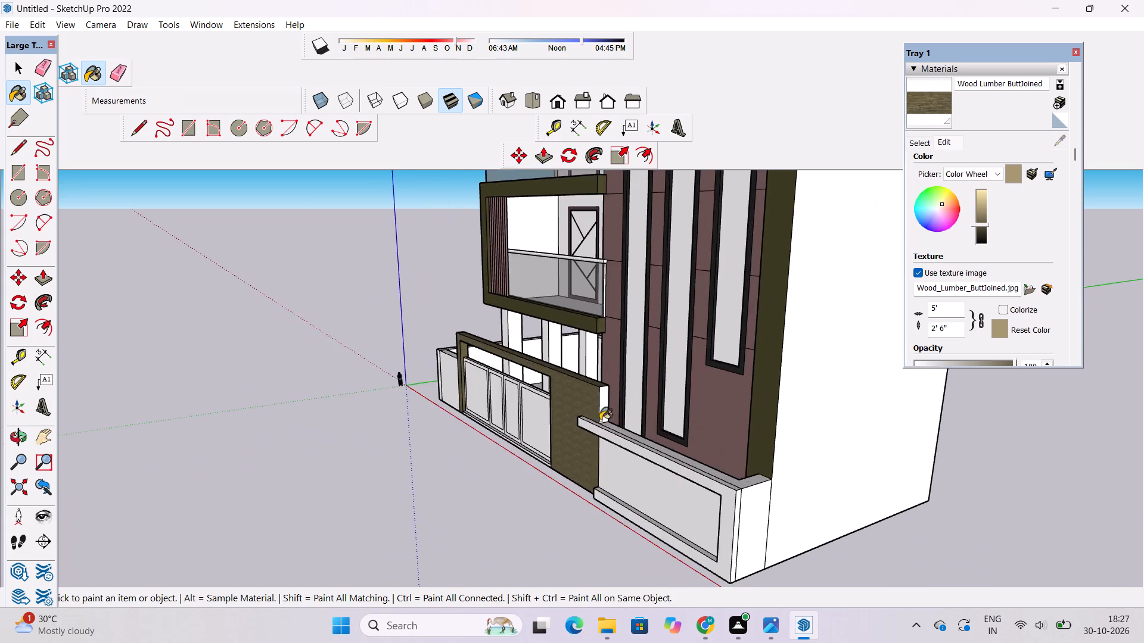
scroll(600, 420, up, 8)
click(608, 362)
Examine the gate surround from the back, the ends and the front for unpainted faces.
key(o)
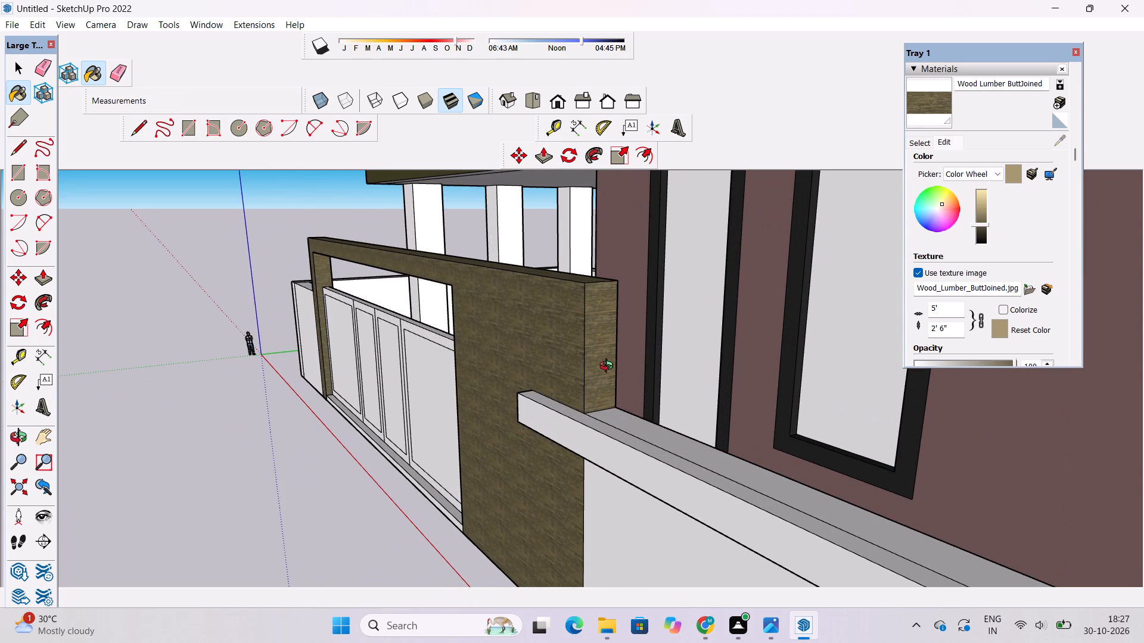
shift+drag(604, 405, 593, 344)
drag(593, 344, 860, 392)
scroll(567, 407, down, 6)
drag(408, 492, 881, 454)
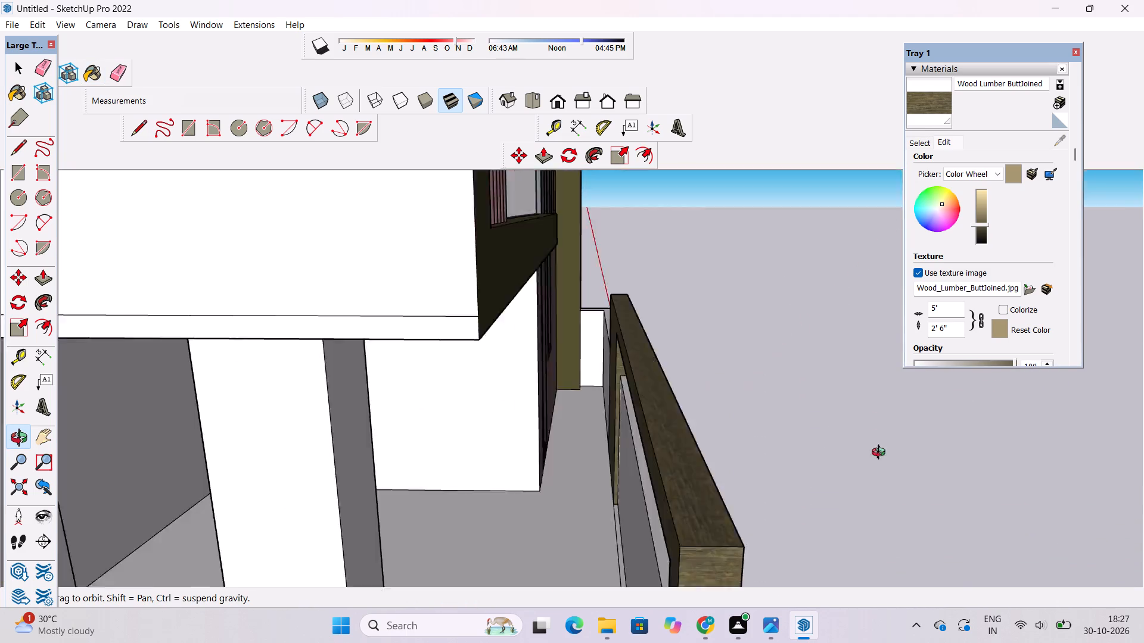
drag(881, 454, 894, 452)
scroll(806, 438, down, 2)
drag(933, 475, 714, 449)
shift+drag(714, 449, 708, 376)
drag(828, 340, 661, 407)
drag(660, 408, 663, 375)
drag(797, 396, 724, 394)
scroll(713, 396, down, 5)
drag(761, 424, 682, 418)
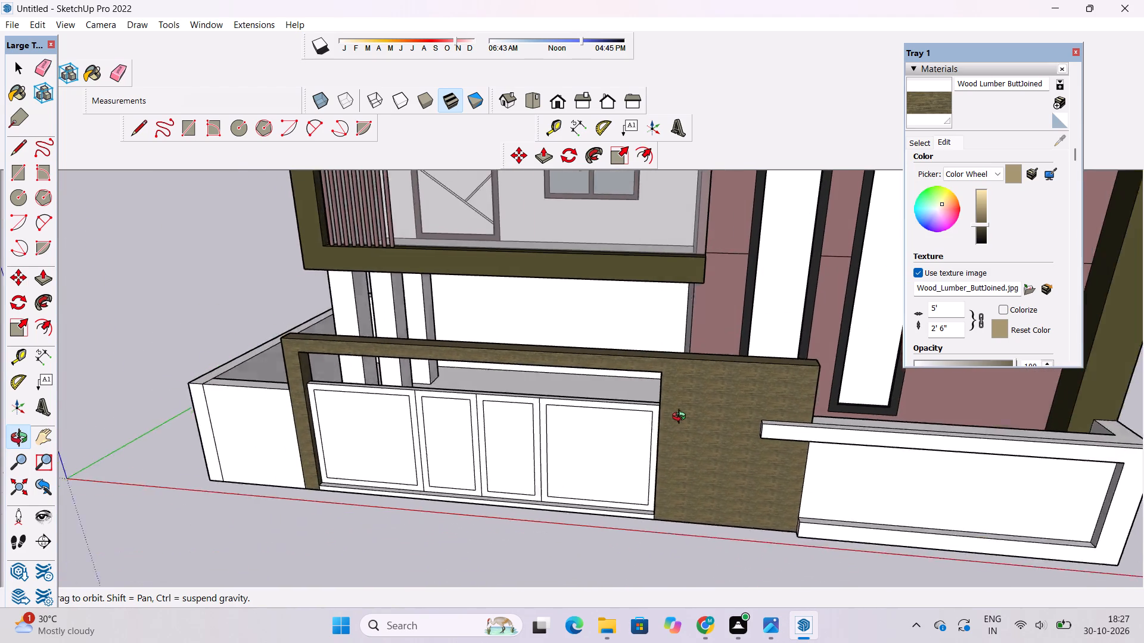
drag(682, 418, 611, 414)
drag(467, 444, 730, 411)
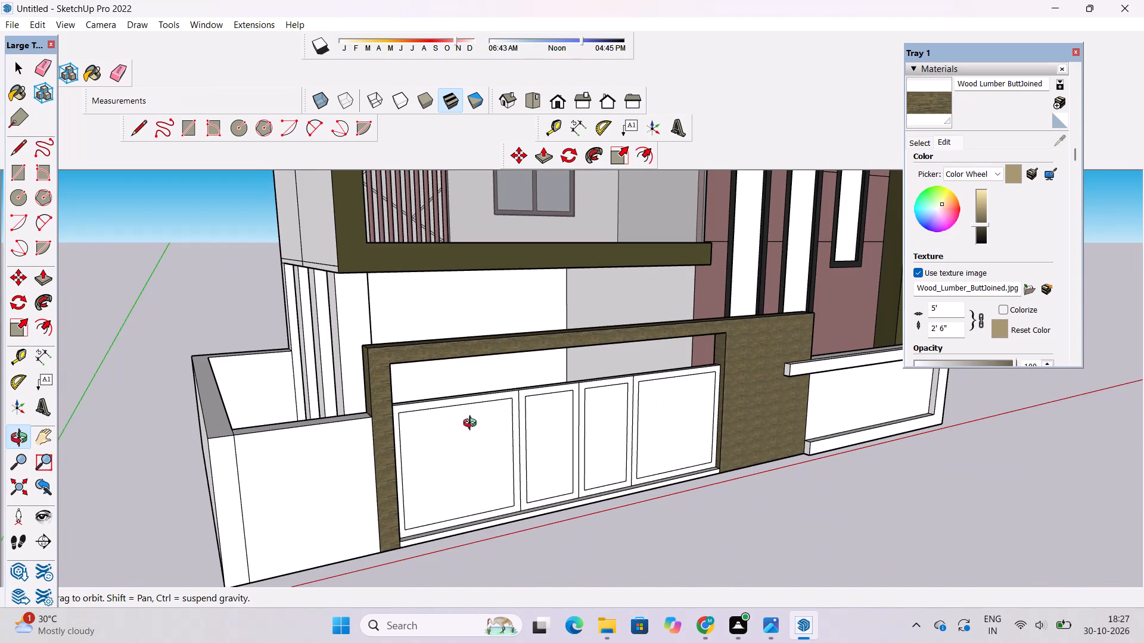
drag(427, 427, 775, 423)
scroll(740, 411, up, 4)
shift+drag(707, 419, 705, 389)
drag(705, 391, 657, 431)
shift+drag(656, 431, 691, 410)
drag(695, 410, 405, 448)
shift+drag(405, 448, 413, 379)
scroll(427, 380, down, 5)
Examine the whole front facade together with the gate surround and boundary wall.
shift+drag(559, 445, 499, 495)
drag(495, 496, 447, 415)
scroll(444, 409, down, 5)
shift+drag(457, 423, 471, 495)
drag(464, 496, 371, 495)
scroll(384, 460, down, 4)
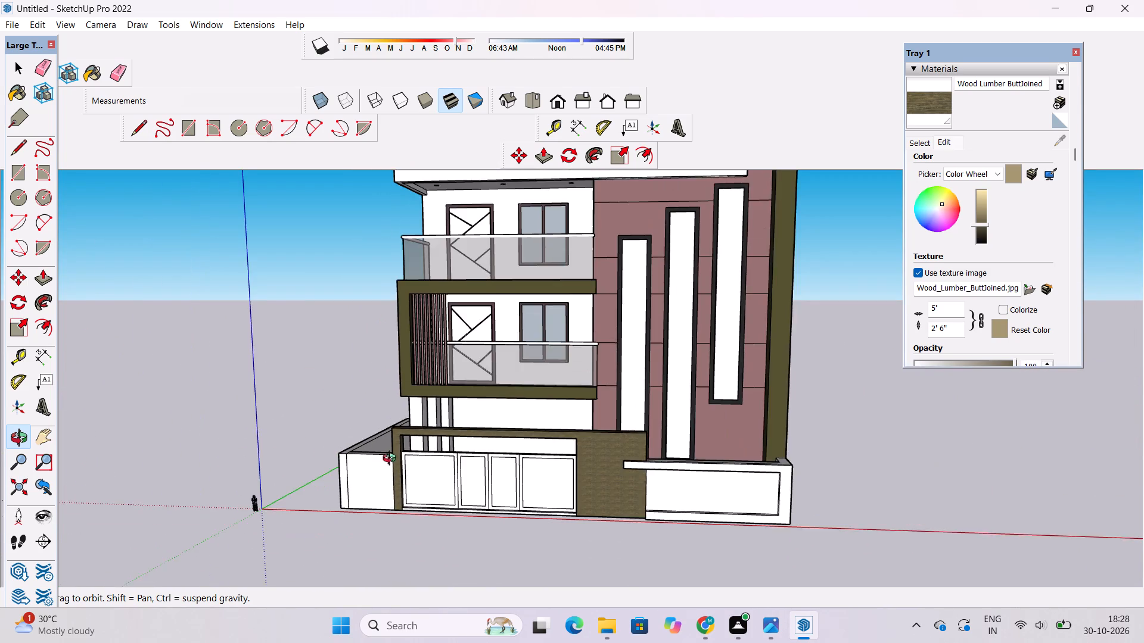
shift+drag(396, 460, 394, 469)
shift+drag(407, 475, 433, 479)
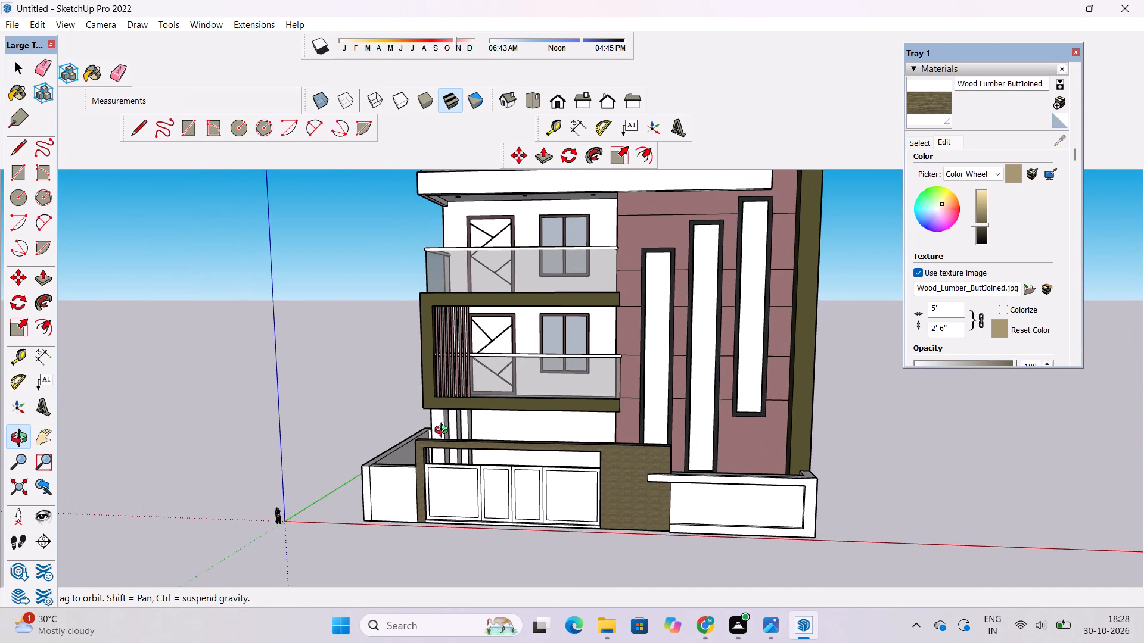
scroll(444, 432, down, 10)
shift+drag(555, 355, 555, 411)
drag(529, 372, 582, 372)
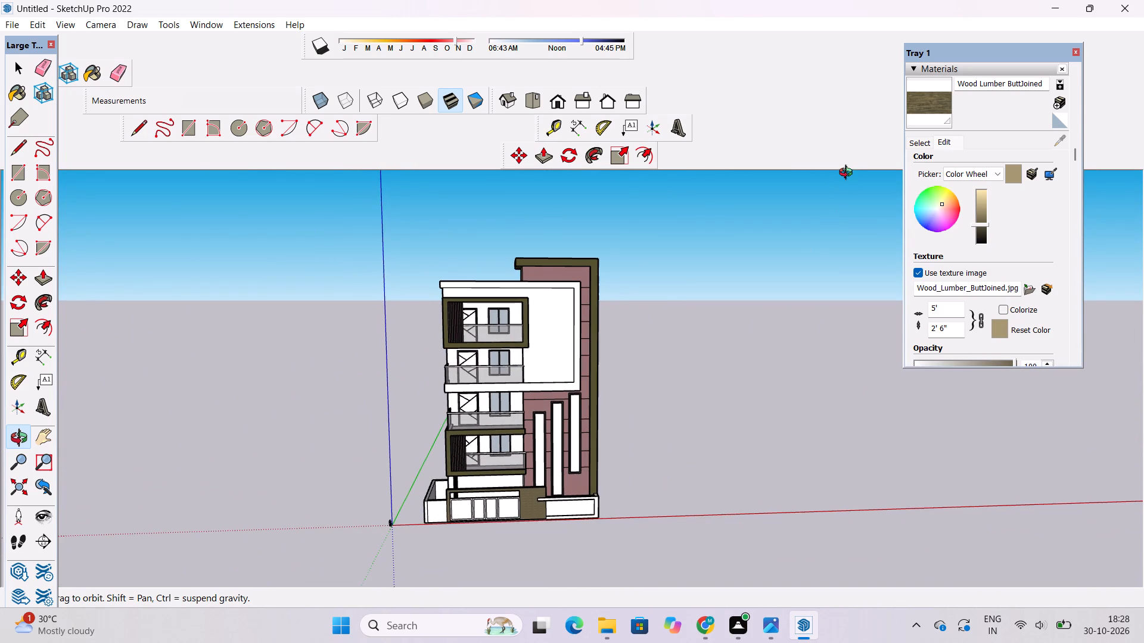
Paint the front and inner faces of the tall frame around the maroon cladding with Wood Lumber ButtJoined.
click(929, 108)
scroll(596, 275, up, 14)
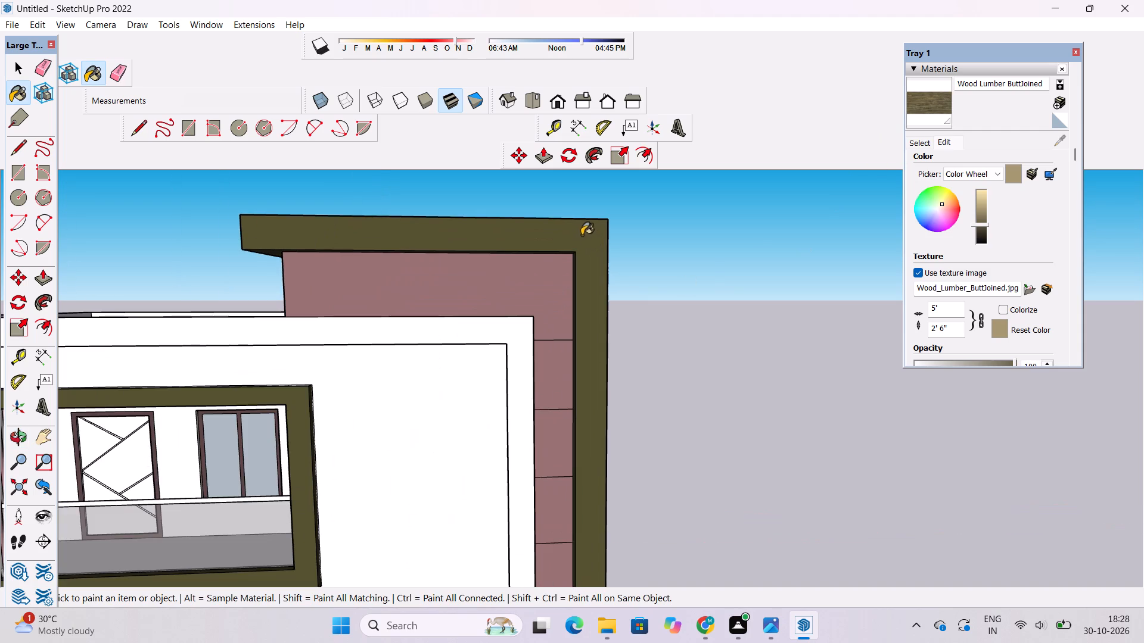
click(576, 234)
scroll(537, 282, up, 20)
scroll(537, 282, up, 1)
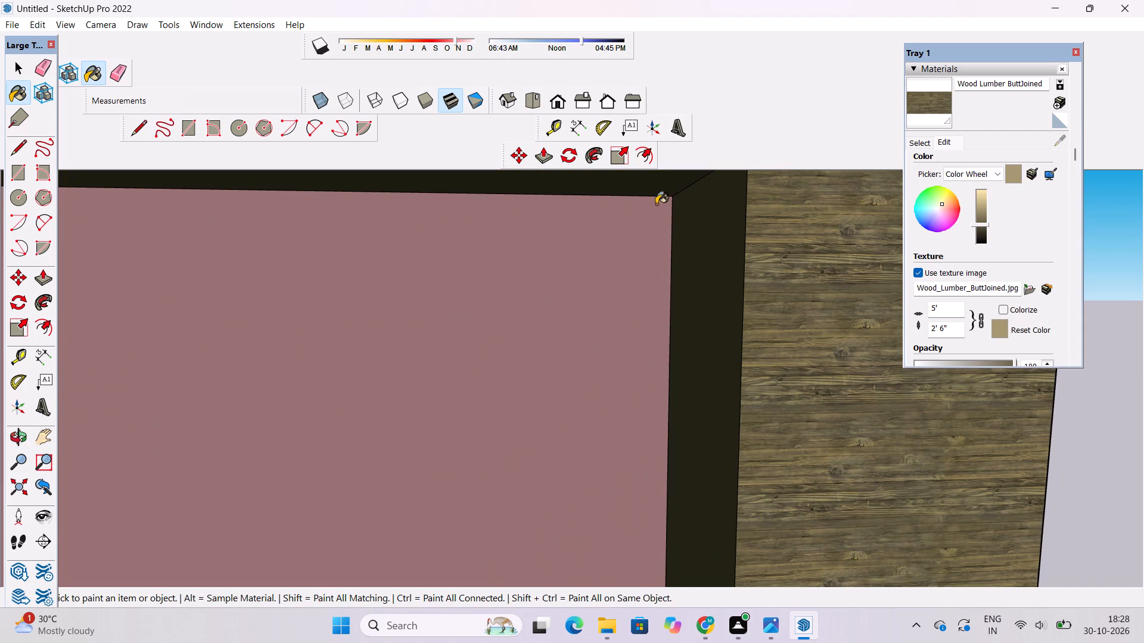
click(658, 188)
click(693, 214)
scroll(694, 217, down, 20)
scroll(694, 217, down, 6)
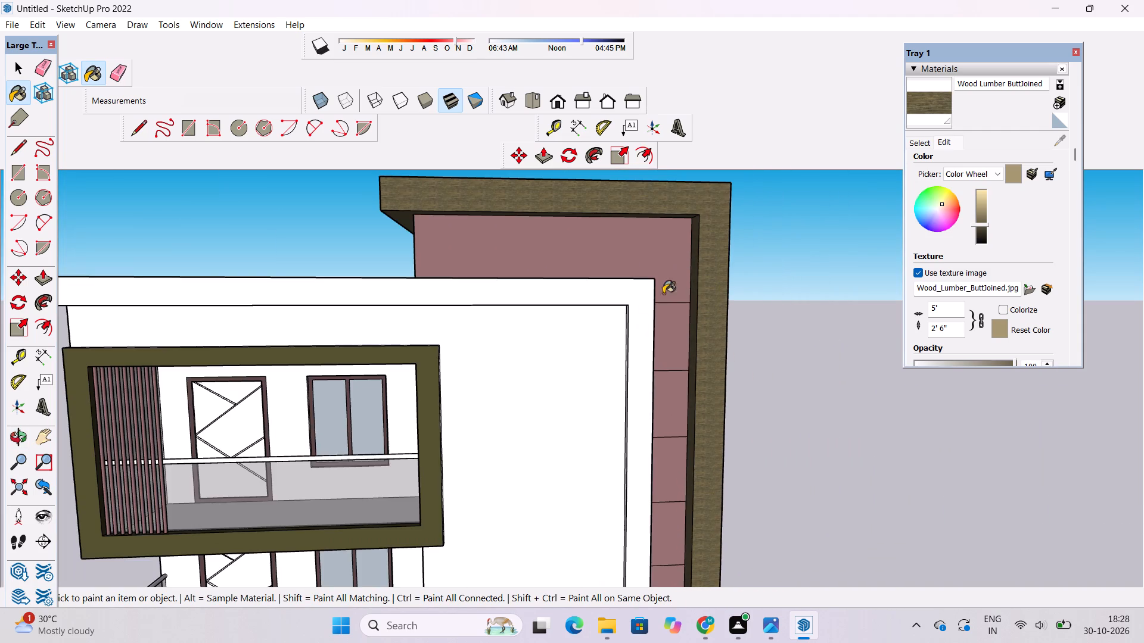
Paint the front face of the upper balcony's box frame with Wood Lumber ButtJoined.
scroll(459, 355, up, 5)
click(453, 343)
scroll(741, 260, down, 10)
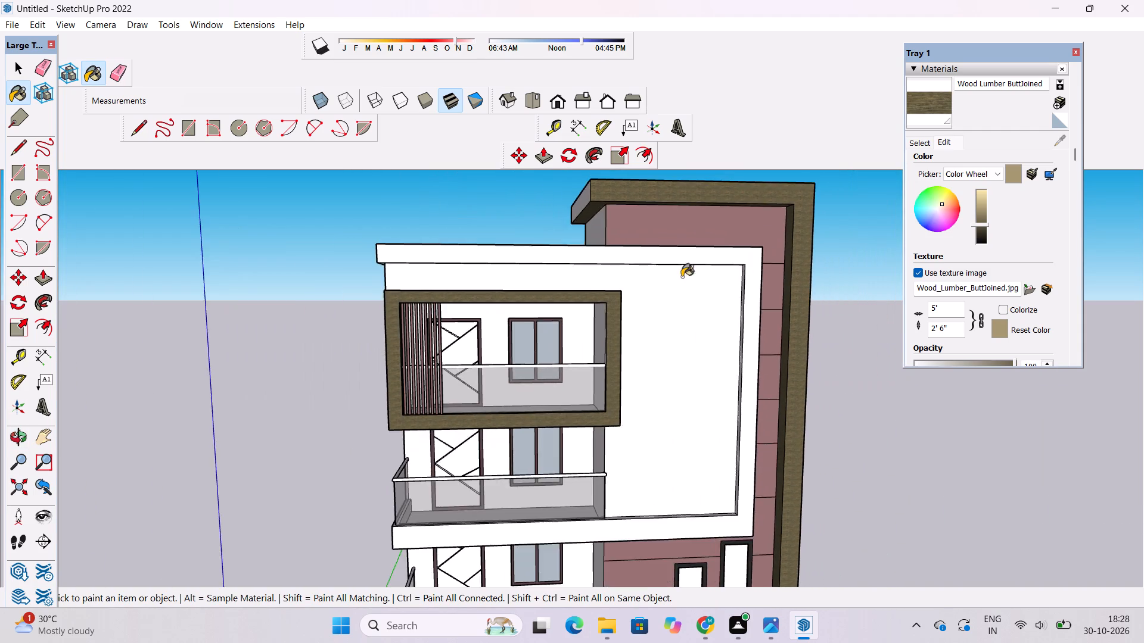
scroll(682, 277, down, 4)
scroll(486, 372, down, 5)
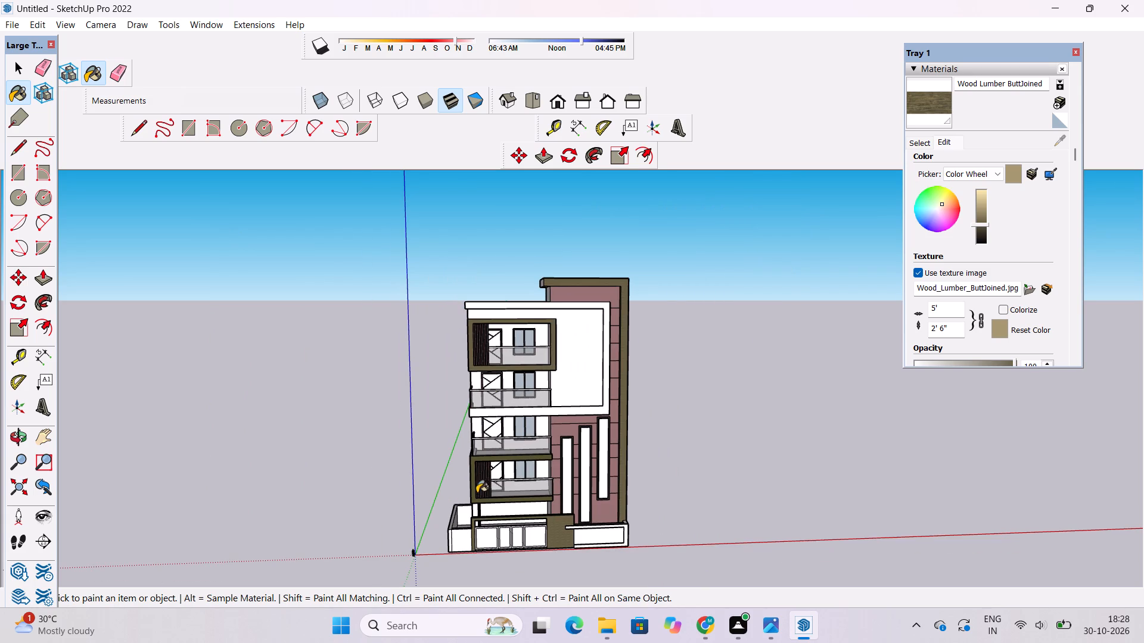
Paint the front face of the lower balcony's frame with Wood Lumber ButtJoined.
scroll(468, 517, up, 3)
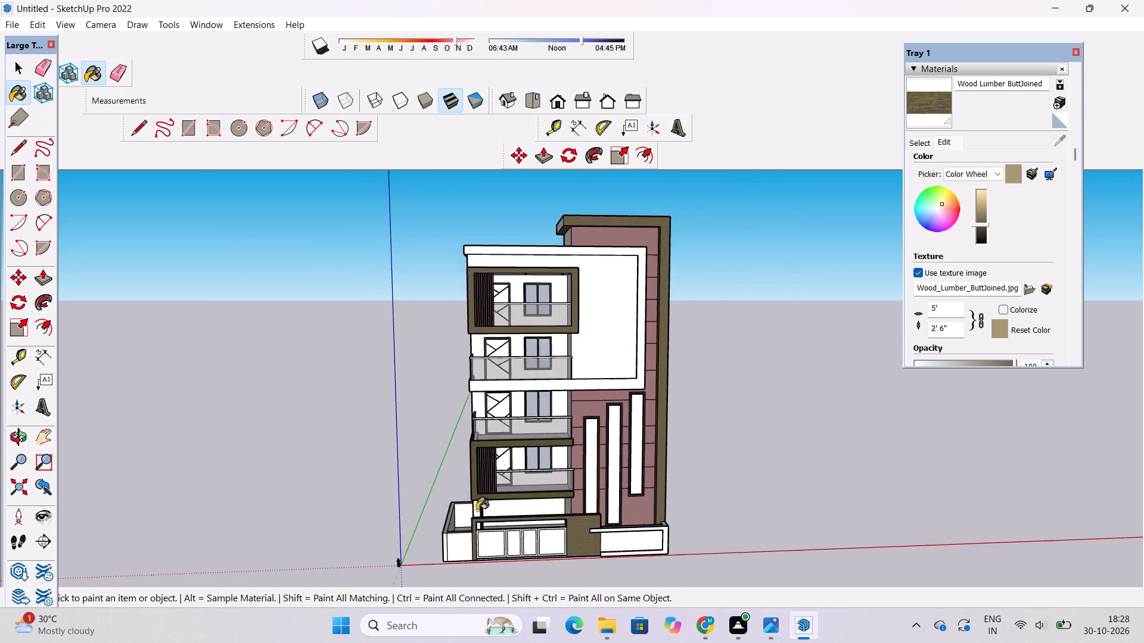
scroll(477, 510, up, 11)
click(475, 410)
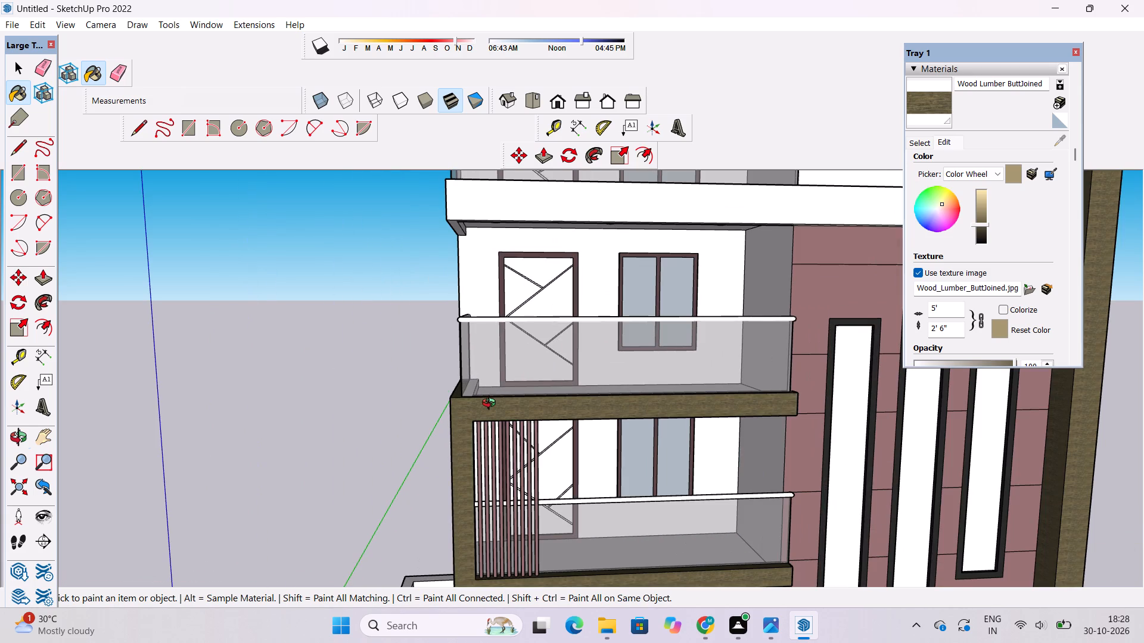
Paint the lower balcony frame's inner side face beside the slats and its top beam's underside with Wood Lumber ButtJoined.
key(o)
drag(557, 504, 522, 330)
shift+drag(534, 344, 521, 349)
drag(500, 412, 493, 422)
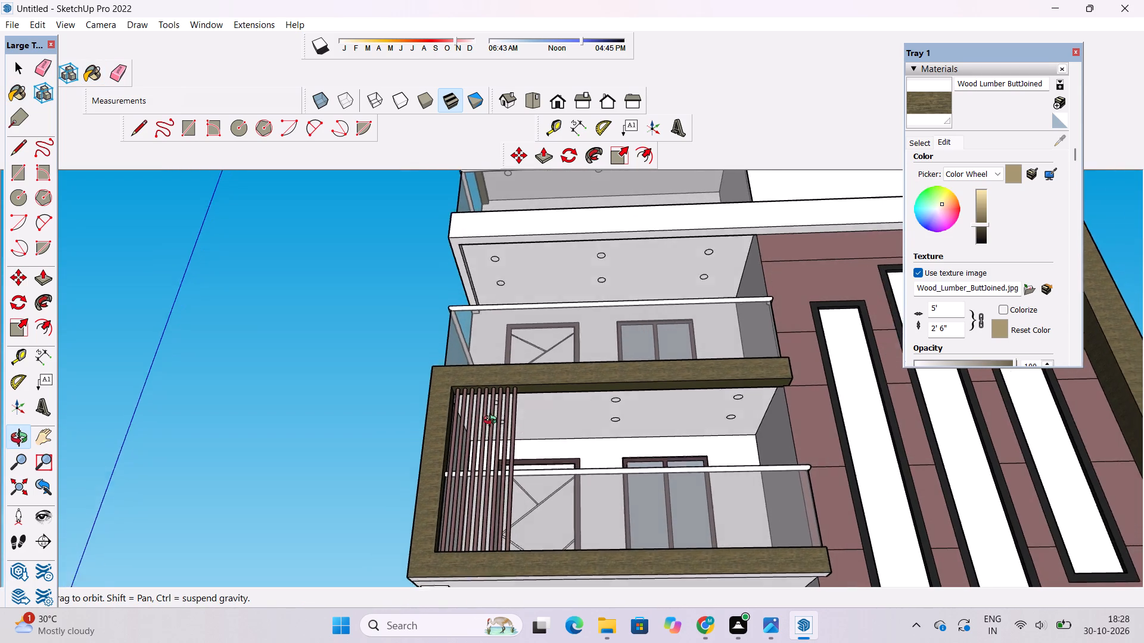
drag(493, 422, 415, 485)
shift+drag(414, 482, 439, 408)
drag(439, 407, 394, 450)
shift+drag(372, 464, 464, 378)
drag(465, 377, 355, 457)
shift+drag(448, 447, 448, 442)
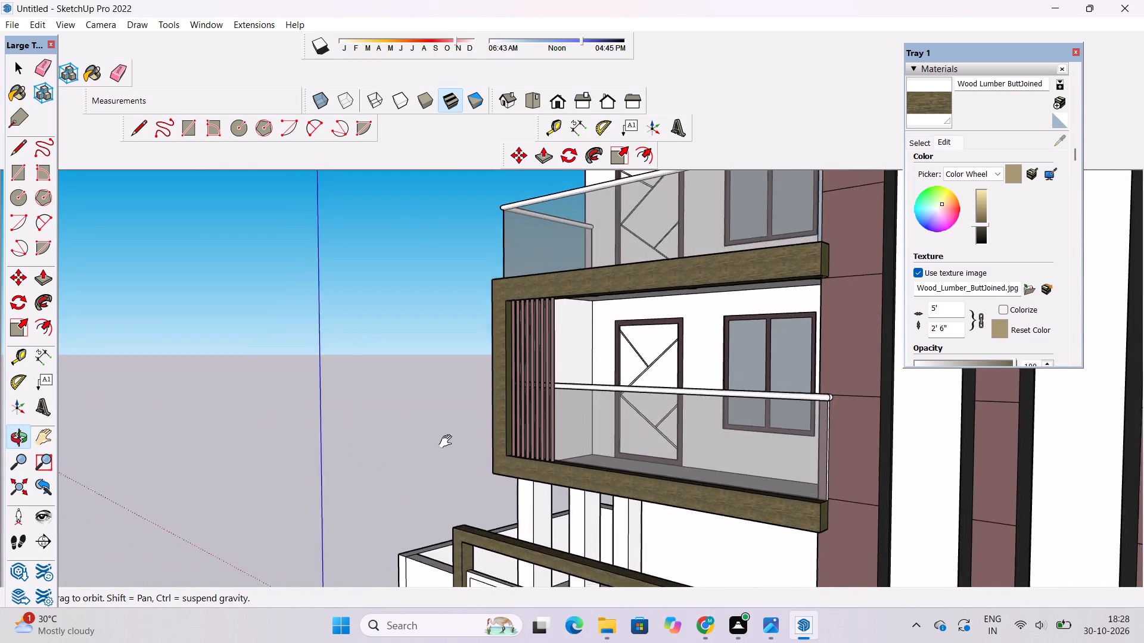
shift+drag(448, 442, 448, 419)
drag(449, 419, 405, 501)
scroll(621, 358, up, 4)
shift+drag(608, 377, 623, 454)
drag(621, 457, 648, 374)
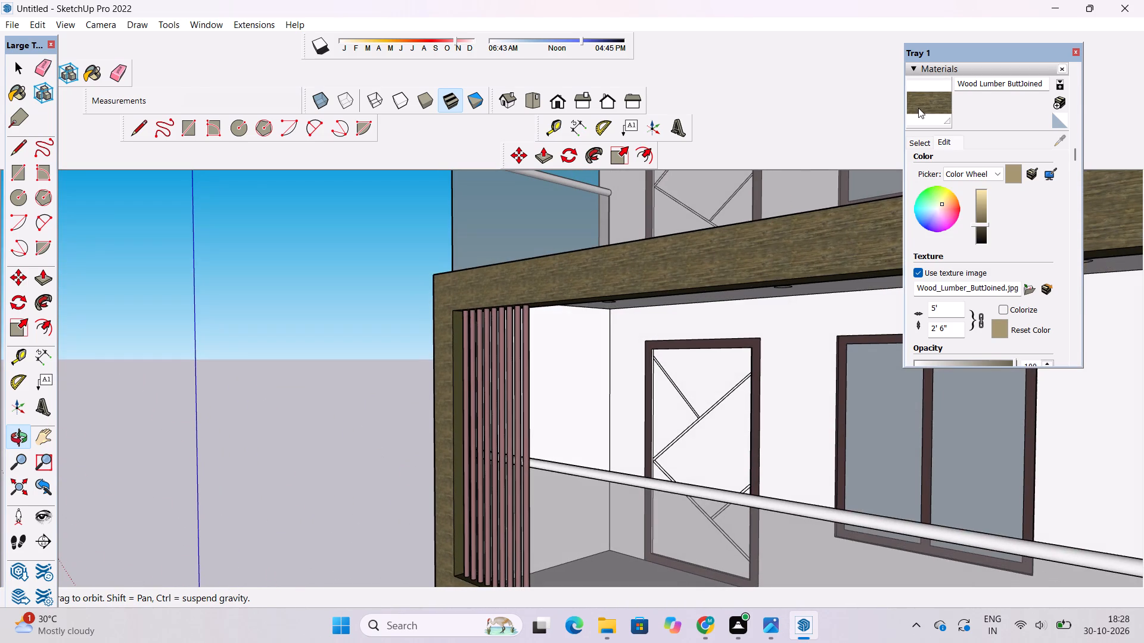
click(918, 108)
scroll(467, 377, up, 3)
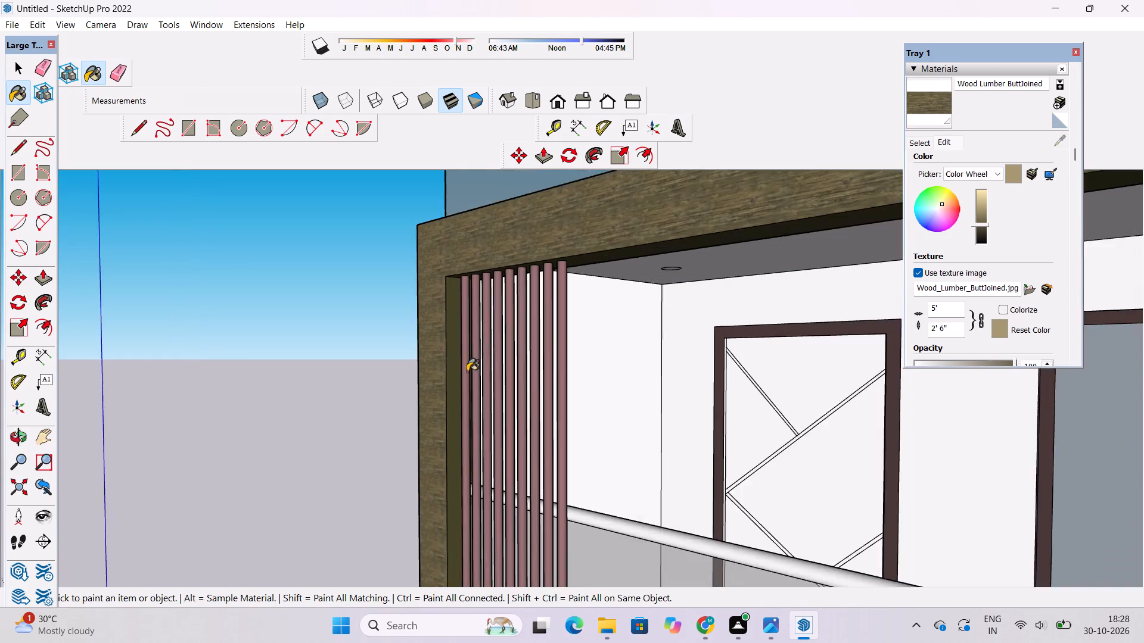
scroll(467, 372, up, 12)
click(396, 301)
scroll(407, 355, down, 9)
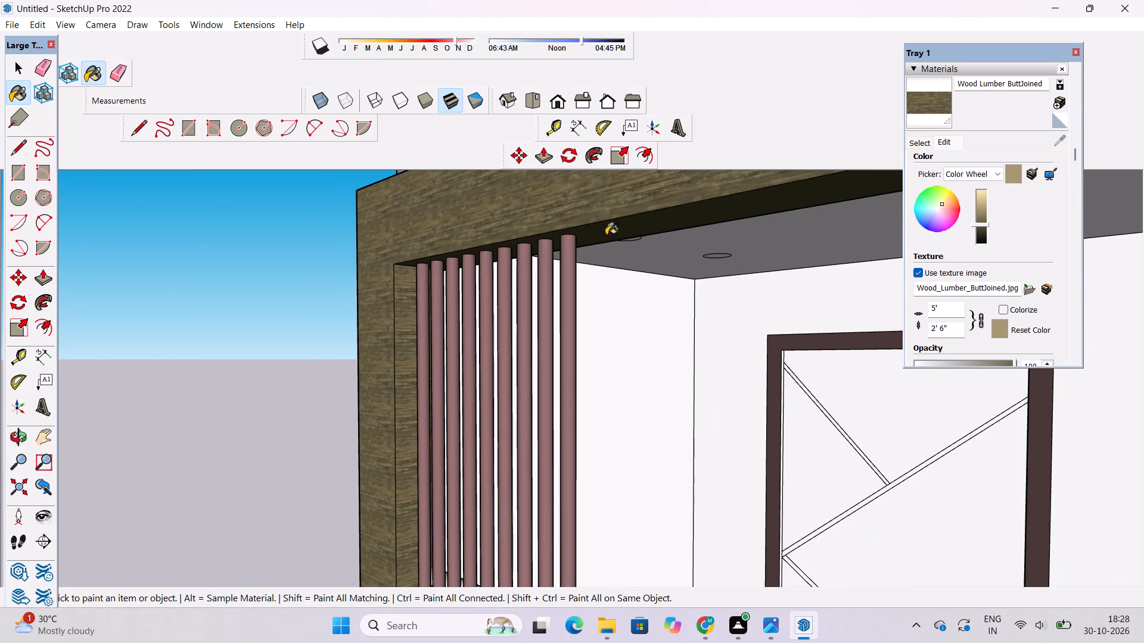
click(618, 242)
scroll(559, 220, down, 15)
Paint the end faces of the lower balcony frame's bottom and top beams, beside the maroon cladding, with Wood Lumber ButtJoined.
scroll(793, 387, up, 7)
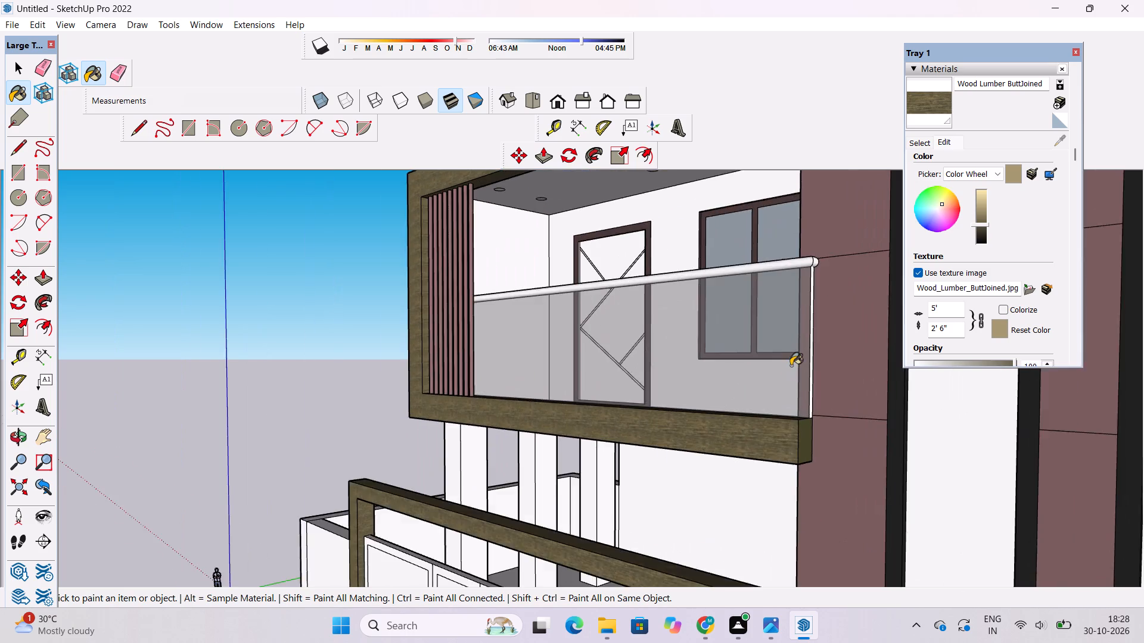
scroll(791, 366, up, 14)
click(807, 535)
click(844, 551)
scroll(702, 539, down, 9)
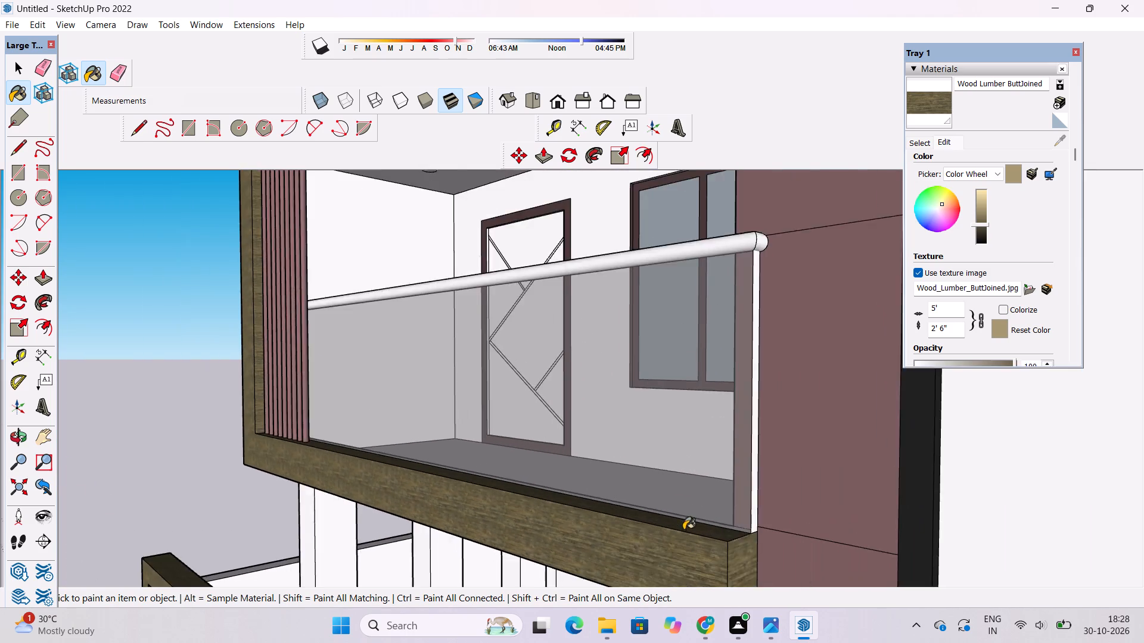
scroll(683, 530, down, 16)
scroll(679, 307, up, 11)
click(718, 341)
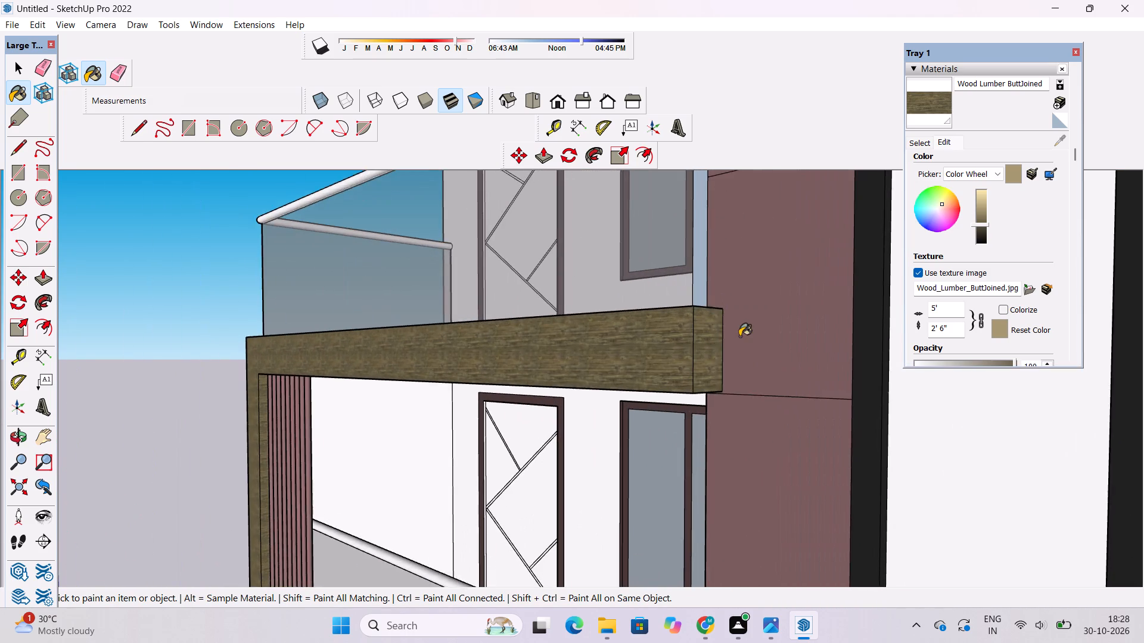
scroll(740, 336, down, 11)
Paint the remaining face of the lower balcony frame's bottom beam, reached from below, with Wood Lumber ButtJoined.
key(o)
drag(311, 460, 744, 459)
drag(680, 479, 677, 463)
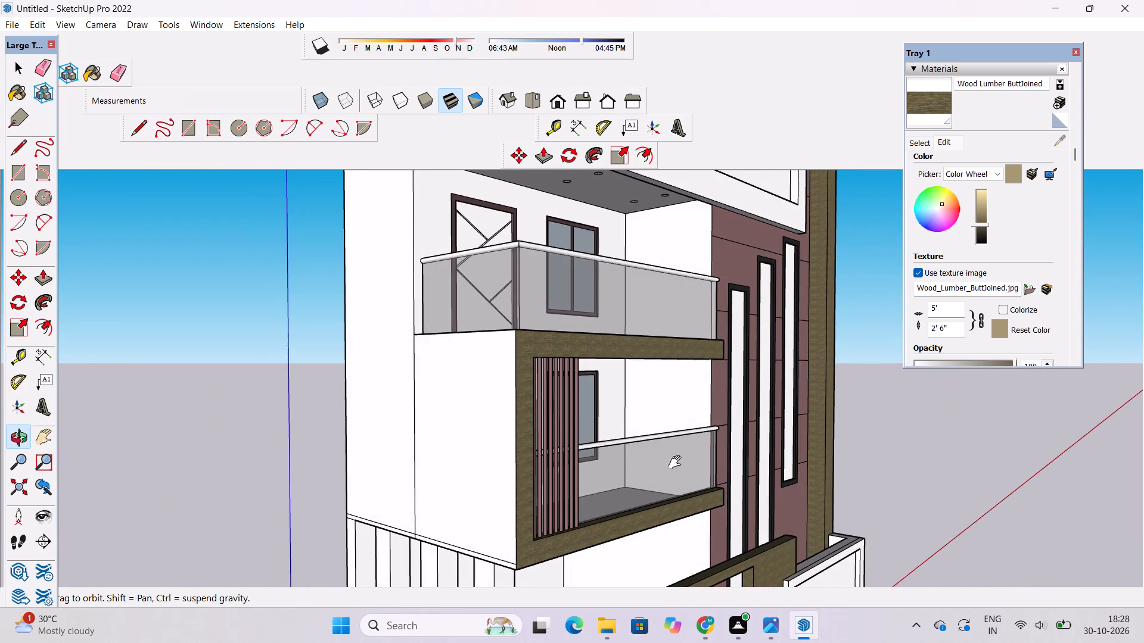
drag(677, 463, 677, 377)
drag(703, 424, 601, 355)
scroll(576, 420, up, 4)
drag(694, 407, 585, 359)
shift+drag(585, 359, 583, 373)
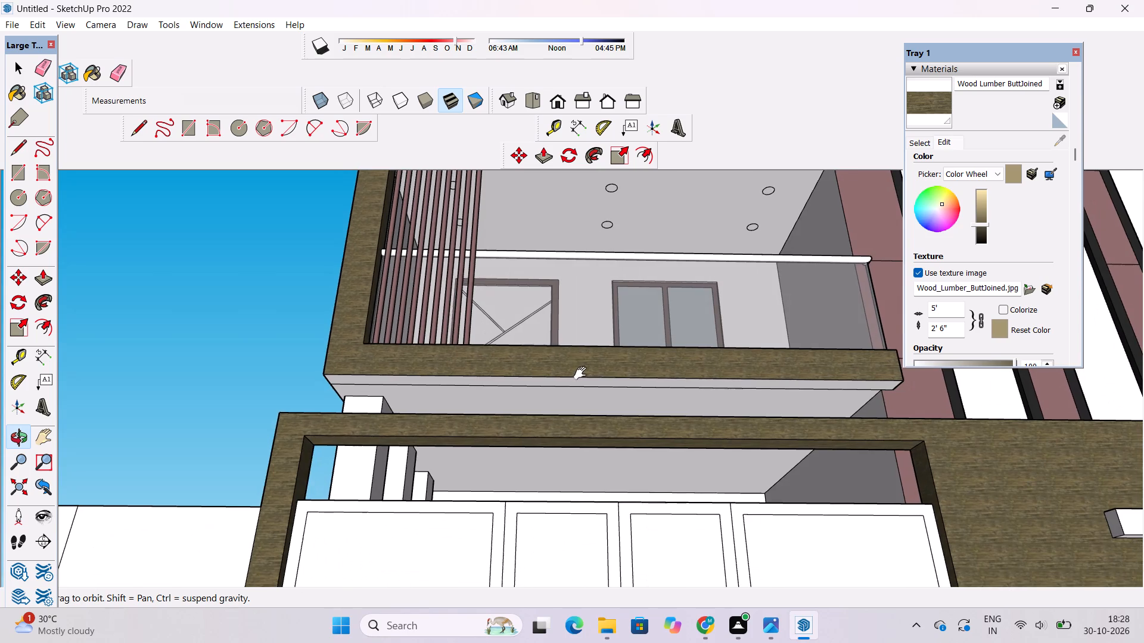
shift+drag(583, 373, 391, 389)
click(928, 102)
scroll(775, 349, up, 9)
click(781, 358)
scroll(688, 336, down, 10)
scroll(691, 333, down, 11)
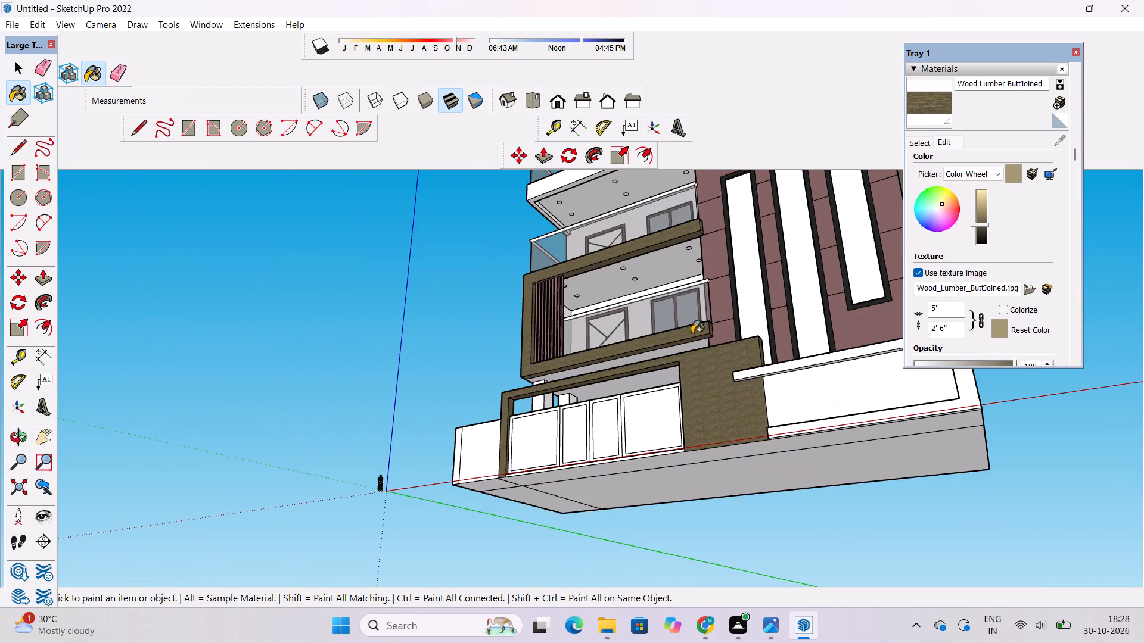
Examine the balcony frames, gate surround and tall frame from below, above and both sides for unpainted faces.
key(o)
scroll(700, 389, down, 5)
shift+drag(710, 399, 683, 400)
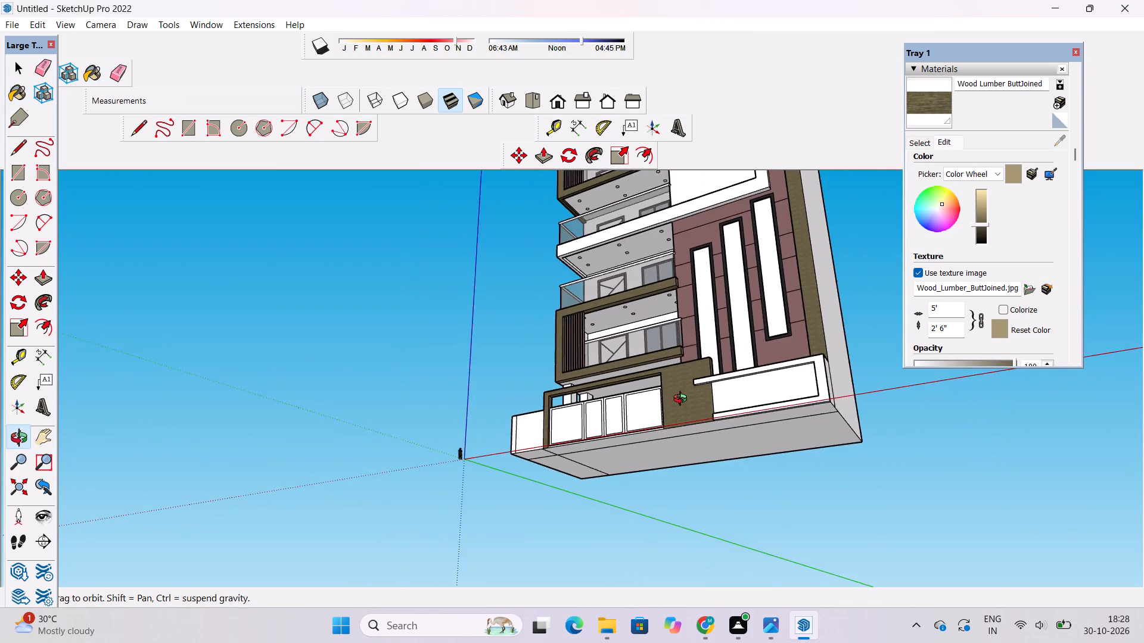
drag(683, 400, 821, 490)
scroll(651, 411, up, 5)
shift+drag(626, 391, 503, 472)
shift+drag(508, 477, 735, 529)
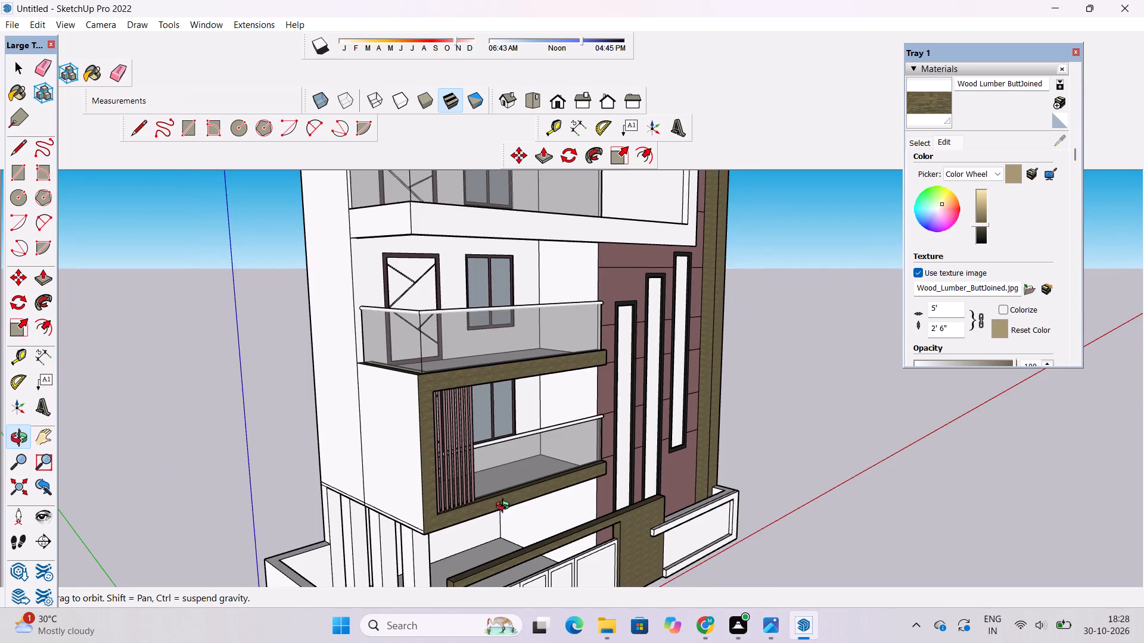
scroll(505, 507, up, 3)
shift+drag(495, 506, 495, 309)
drag(495, 309, 418, 193)
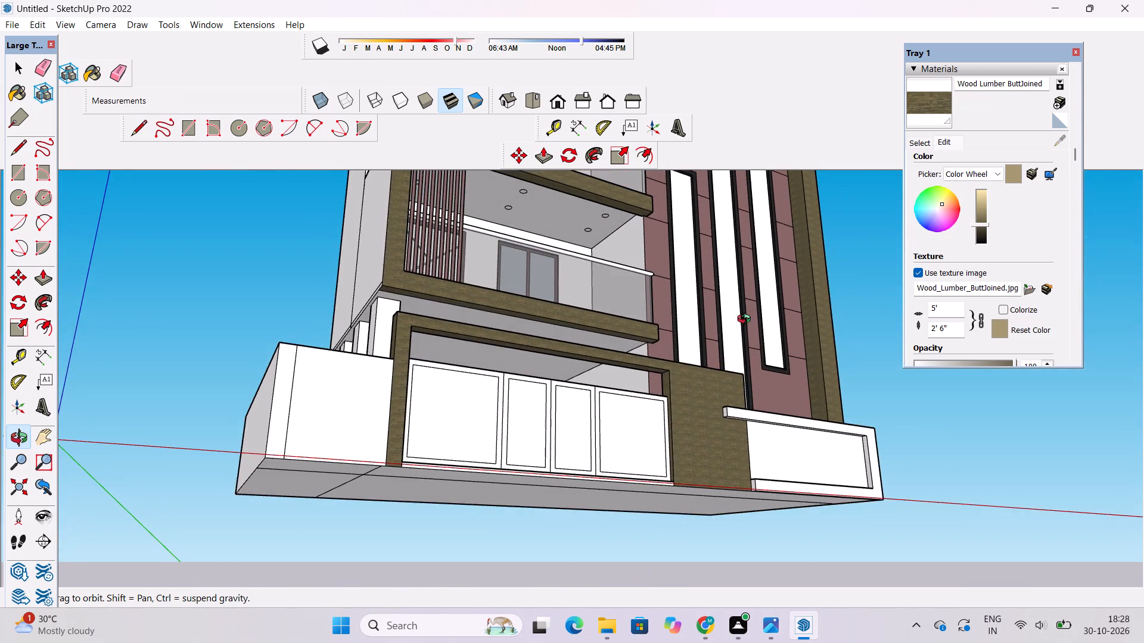
drag(747, 320, 483, 425)
drag(642, 423, 474, 442)
drag(564, 451, 590, 530)
scroll(533, 454, down, 4)
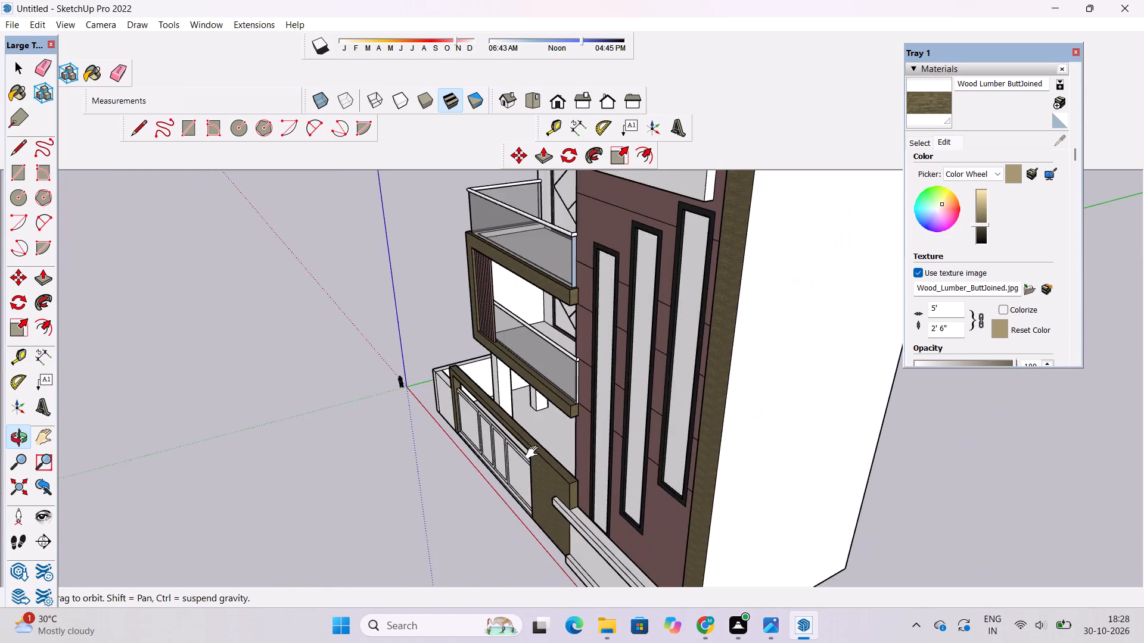
scroll(534, 452, down, 5)
drag(588, 468, 1066, 486)
scroll(729, 365, up, 5)
shift+drag(666, 311, 686, 371)
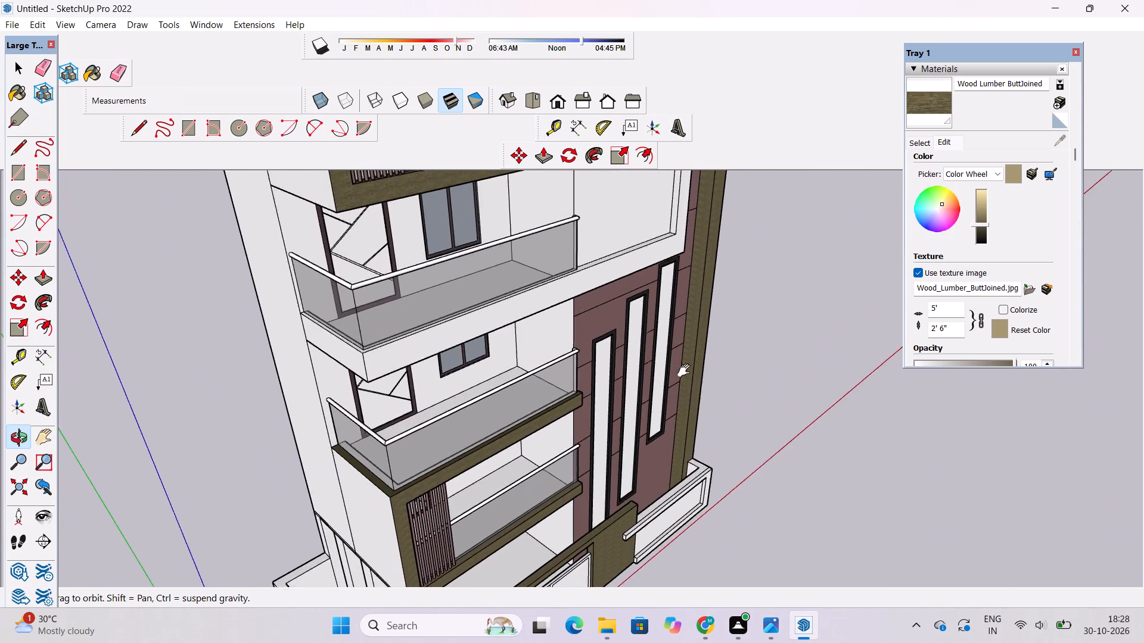
shift+drag(686, 371, 687, 372)
drag(688, 378, 680, 534)
scroll(486, 269, down, 6)
shift+drag(505, 267, 574, 360)
drag(585, 394, 114, 160)
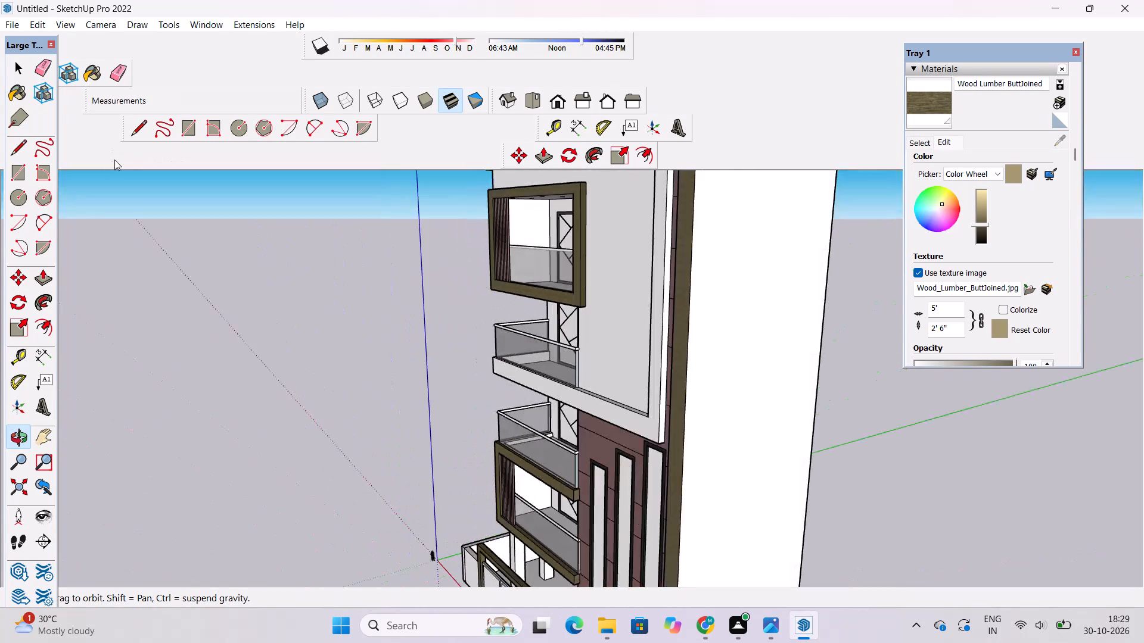
drag(635, 314, 691, 126)
scroll(614, 332, up, 2)
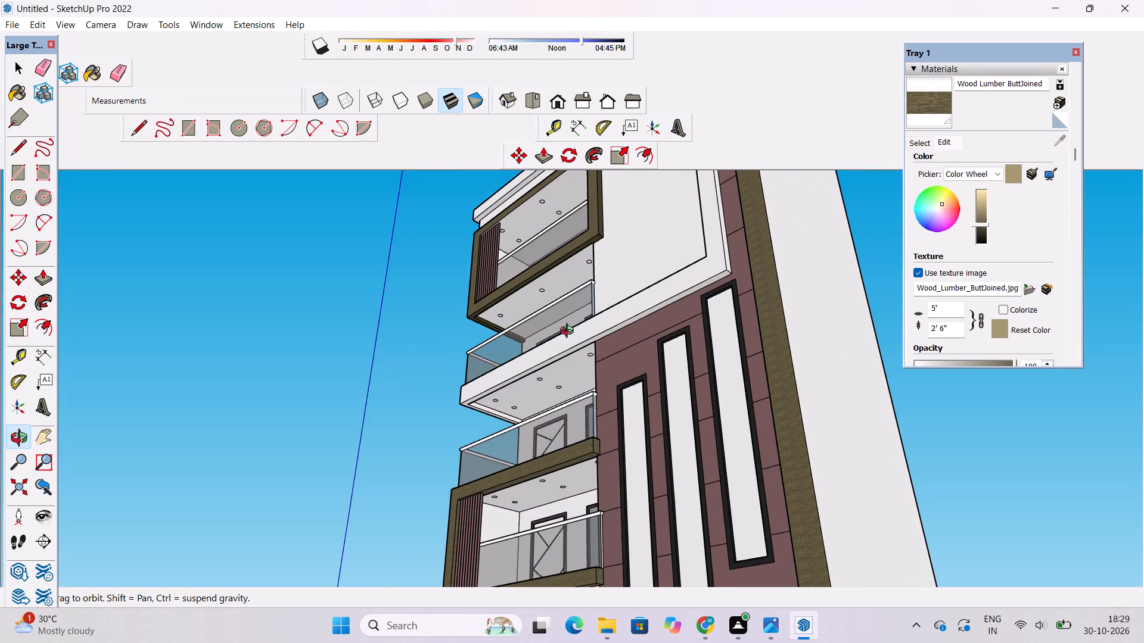
drag(570, 334, 728, 418)
scroll(679, 377, down, 5)
drag(582, 315, 650, 361)
scroll(650, 361, down, 1)
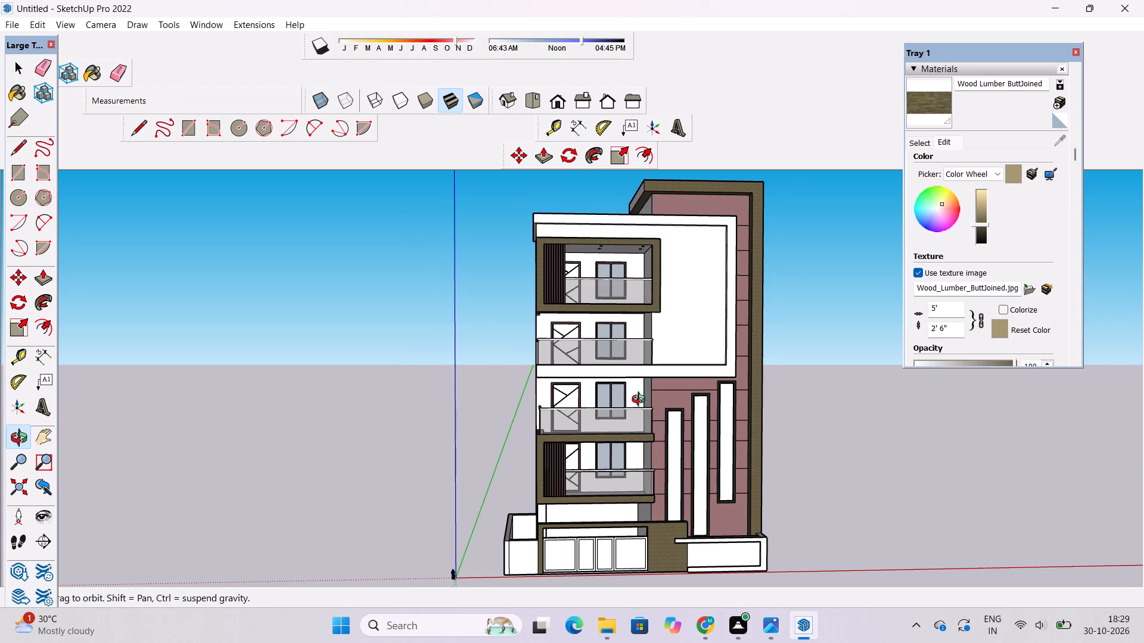
Examine the balconies close up and the whole front facade to review the applied wood finish.
shift+drag(640, 410, 610, 392)
drag(610, 392, 621, 427)
scroll(623, 427, up, 3)
shift+drag(655, 388, 528, 364)
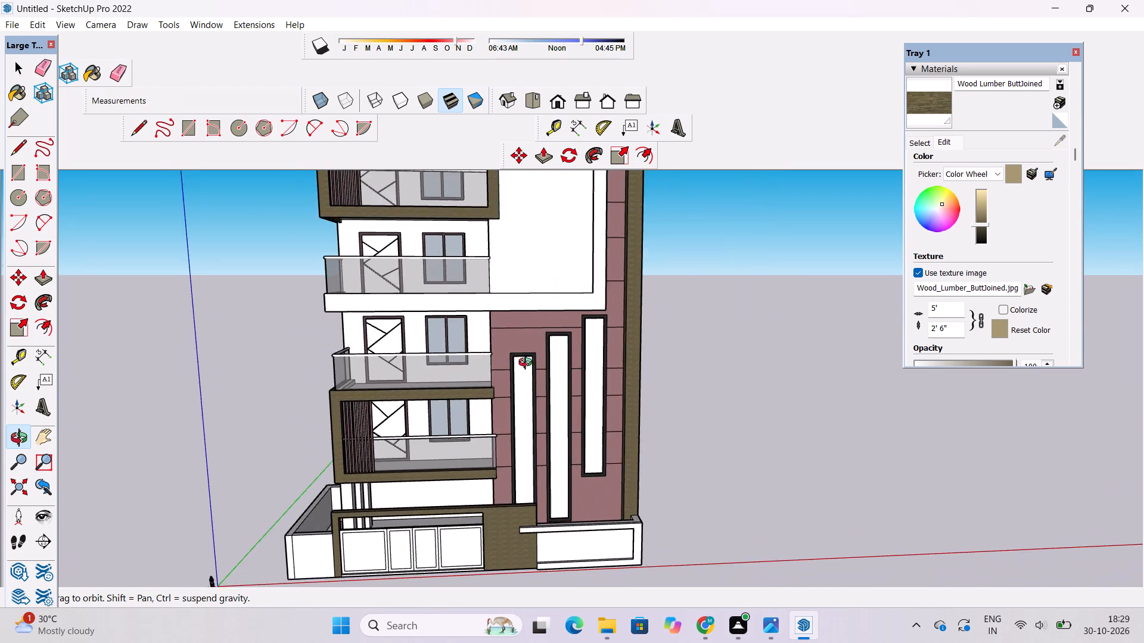
drag(530, 368, 573, 414)
scroll(397, 429, down, 4)
shift+drag(394, 430, 694, 374)
scroll(605, 413, up, 5)
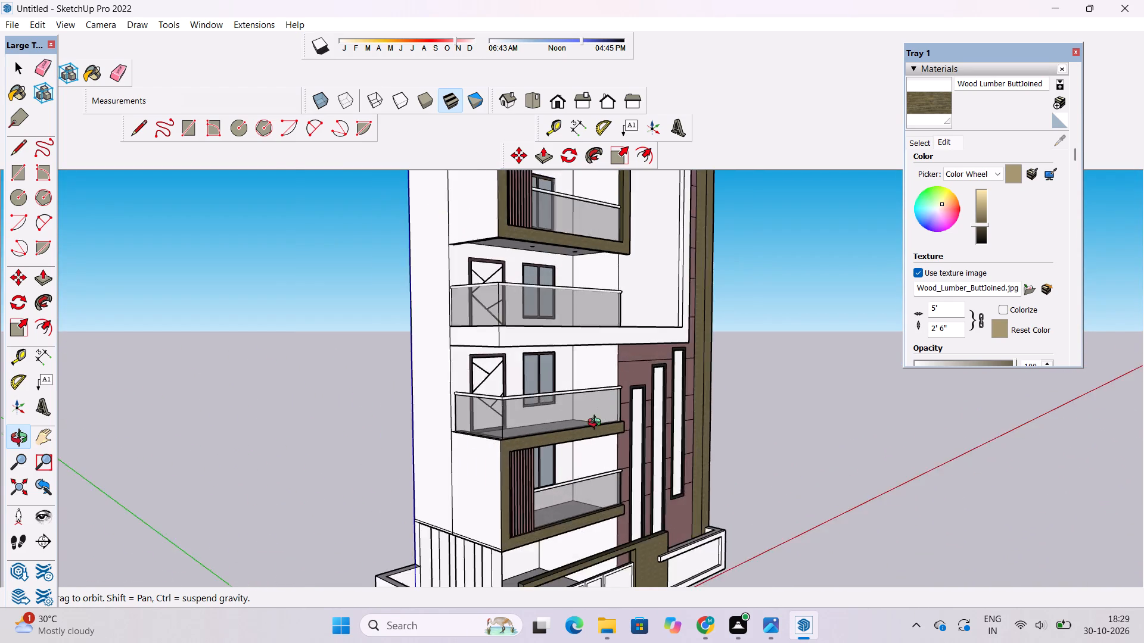
scroll(597, 424, up, 2)
shift+drag(596, 439, 604, 407)
shift+drag(620, 332, 617, 369)
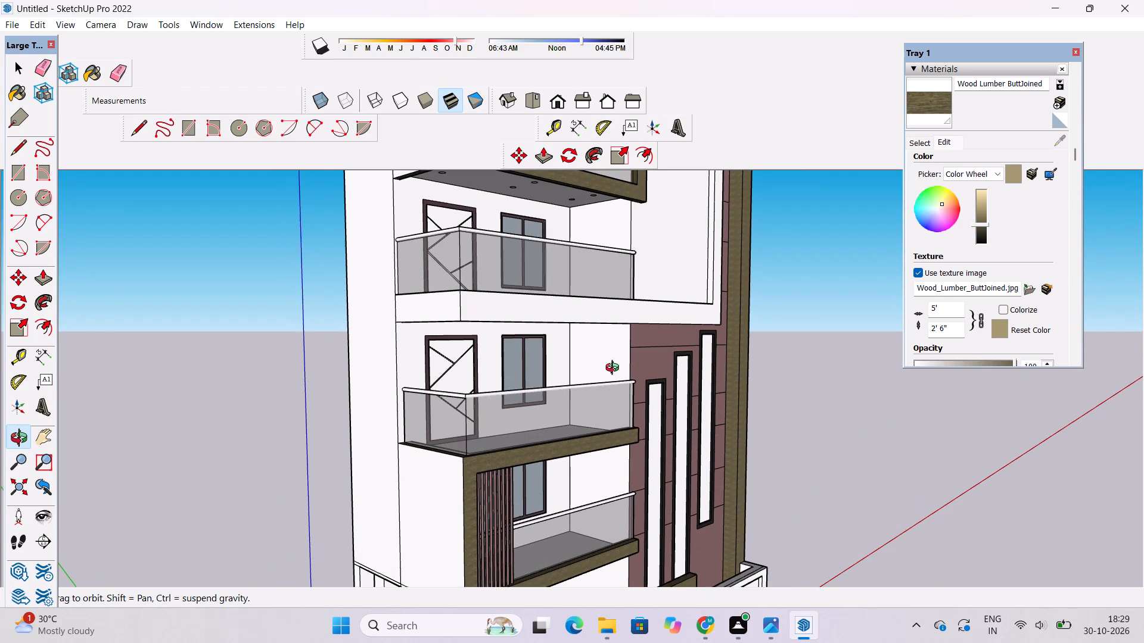
shift+click(611, 354)
drag(652, 368, 453, 384)
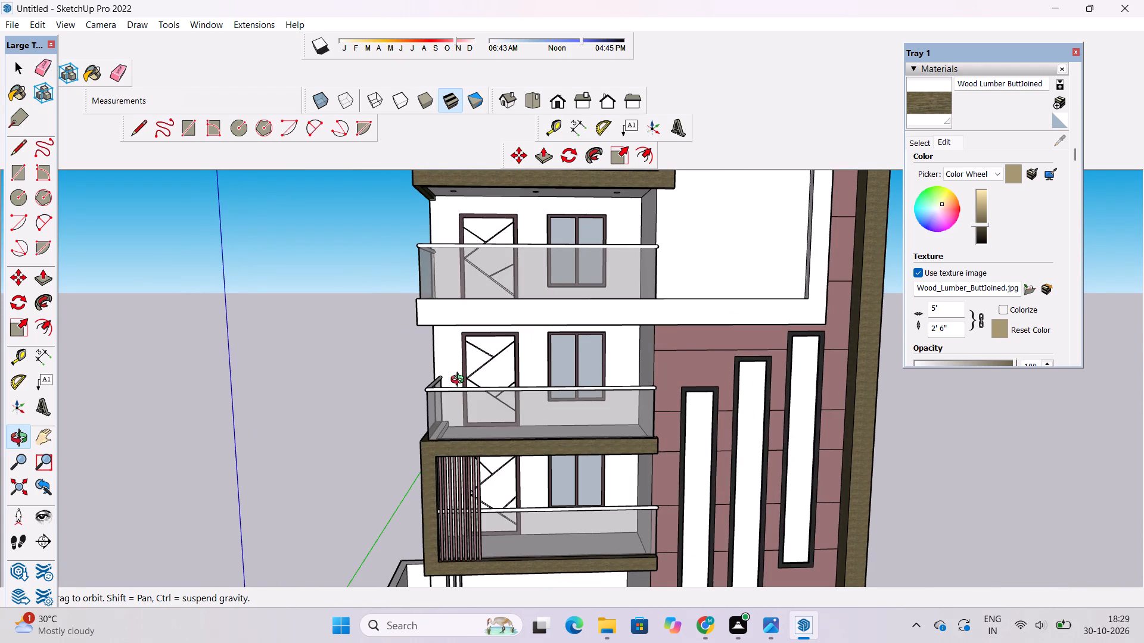
scroll(505, 402, down, 2)
shift+drag(516, 424, 493, 300)
shift+drag(556, 406, 524, 457)
shift+drag(506, 420, 502, 501)
shift+scroll(501, 430, down, 7)
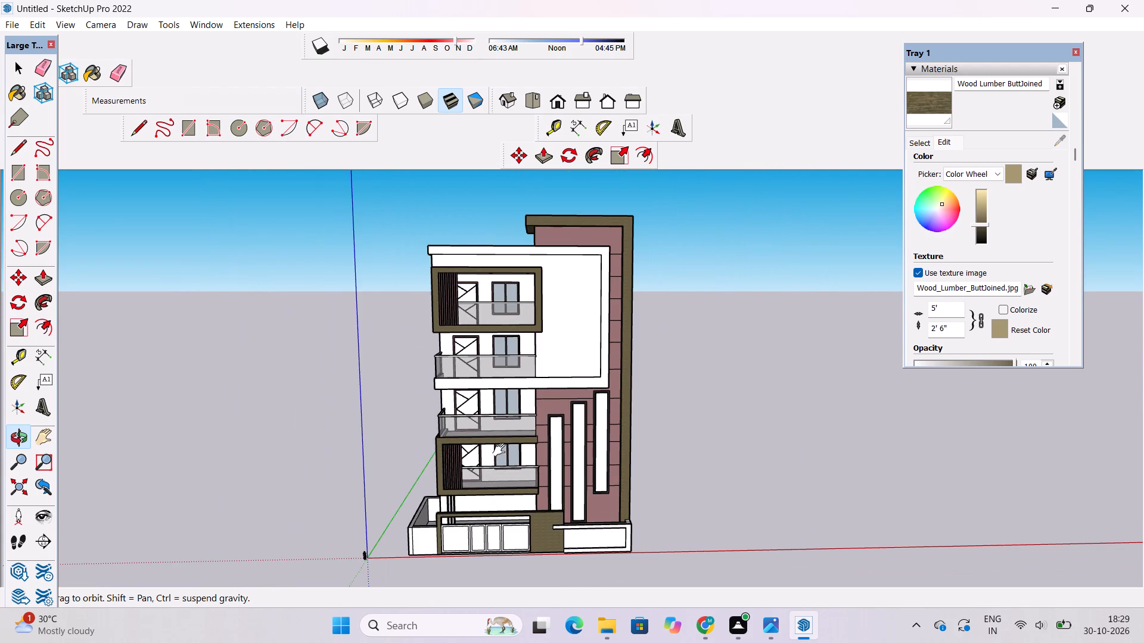
shift+scroll(511, 379, up, 3)
shift+drag(511, 429, 496, 397)
drag(496, 397, 673, 455)
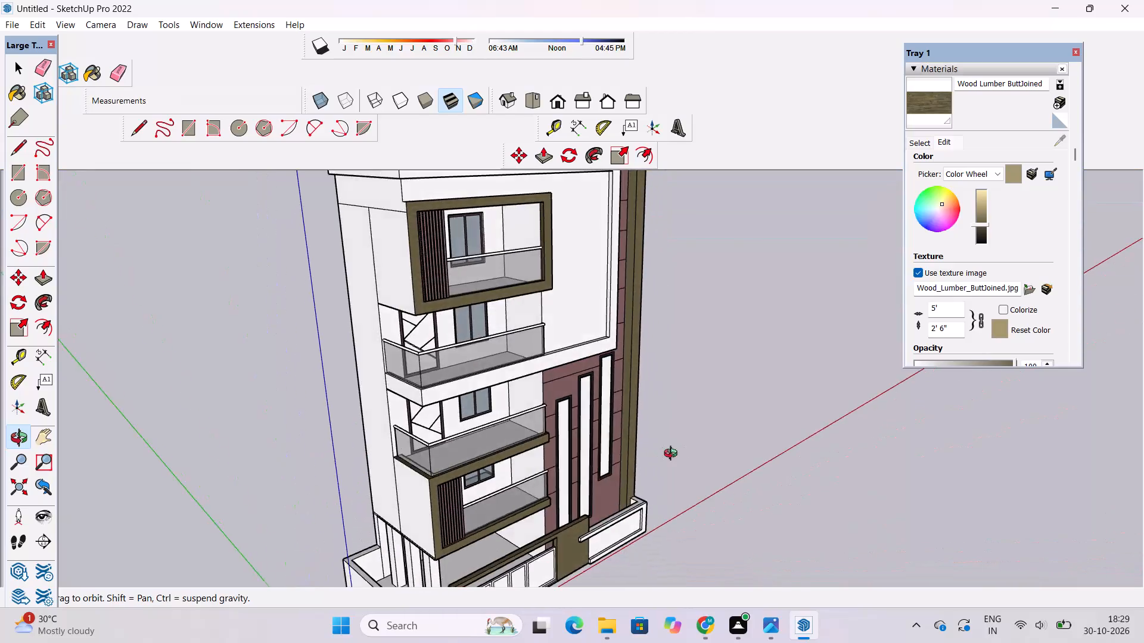
drag(673, 455, 527, 452)
shift+click(526, 483)
drag(524, 485, 517, 419)
scroll(519, 404, down, 5)
shift+drag(549, 445, 468, 466)
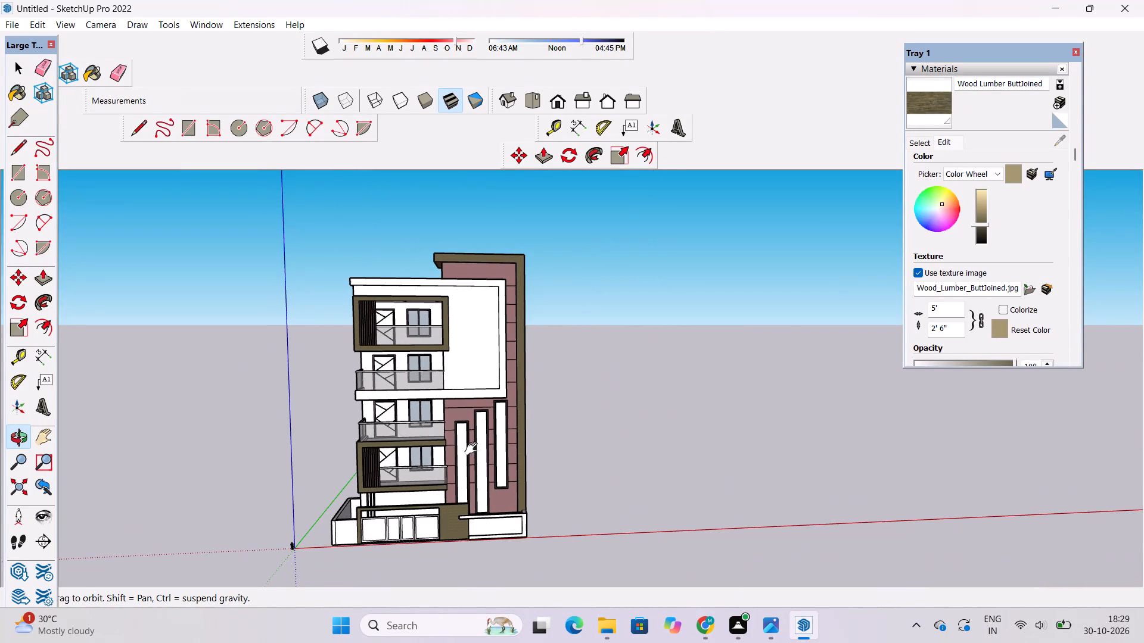
scroll(500, 421, down, 5)
drag(544, 432, 479, 447)
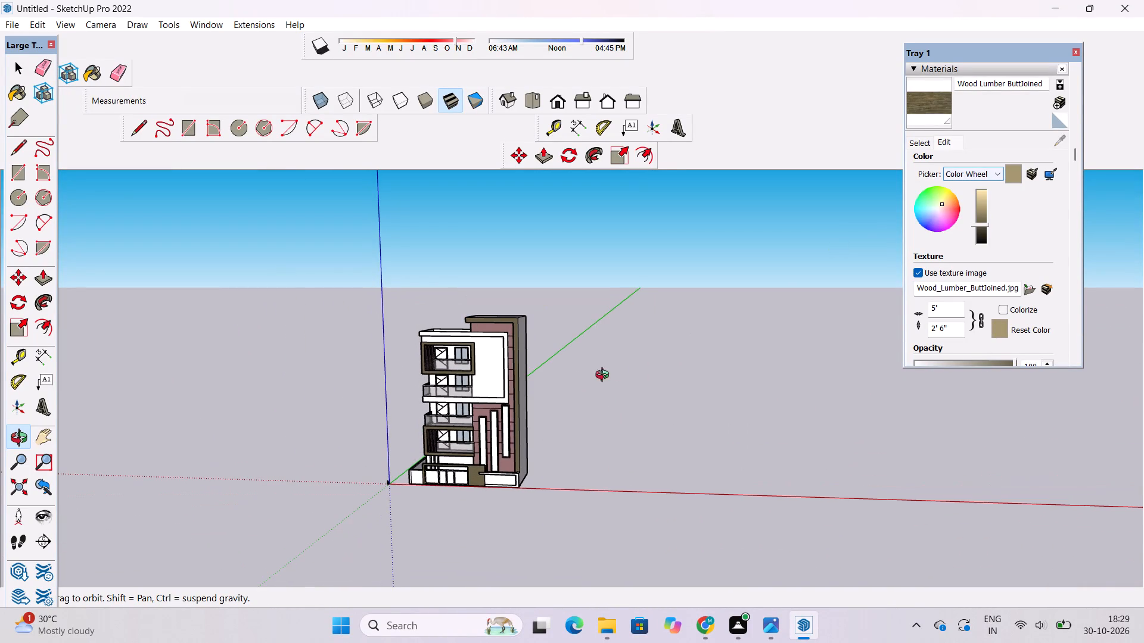
Paint the front face of the raised frame on the boundary wall beside the gate surround with Wood Lumber ButtJoined.
drag(573, 385, 591, 386)
shift+drag(486, 412, 542, 407)
drag(543, 407, 561, 407)
scroll(506, 405, up, 3)
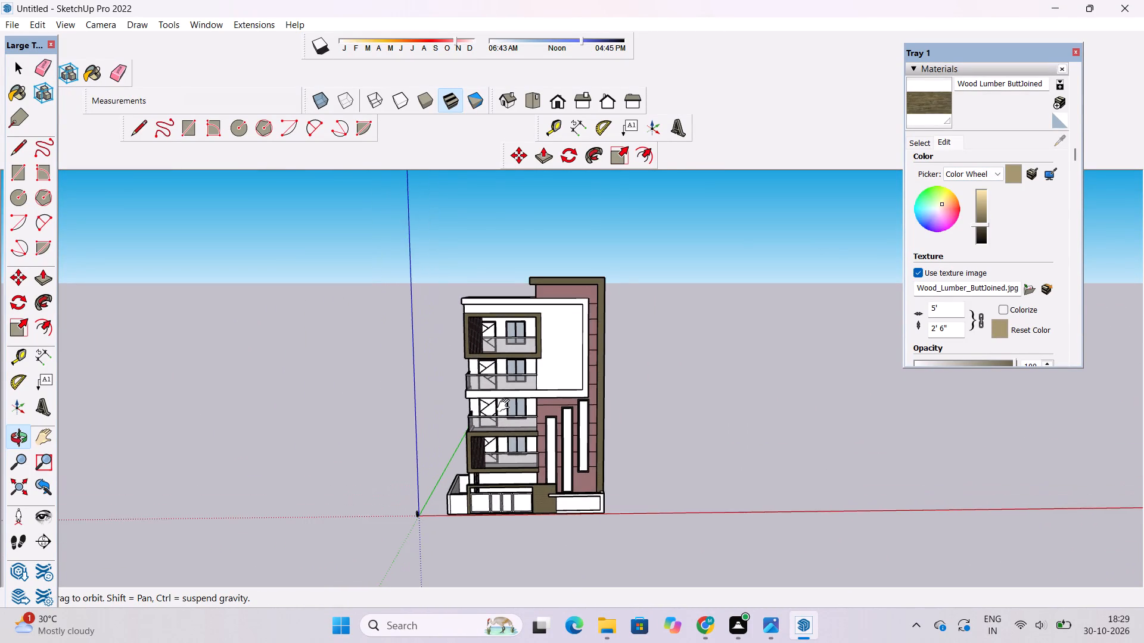
shift+drag(506, 405, 517, 391)
shift+scroll(534, 377, up, 3)
shift+drag(557, 424, 567, 353)
scroll(520, 480, up, 11)
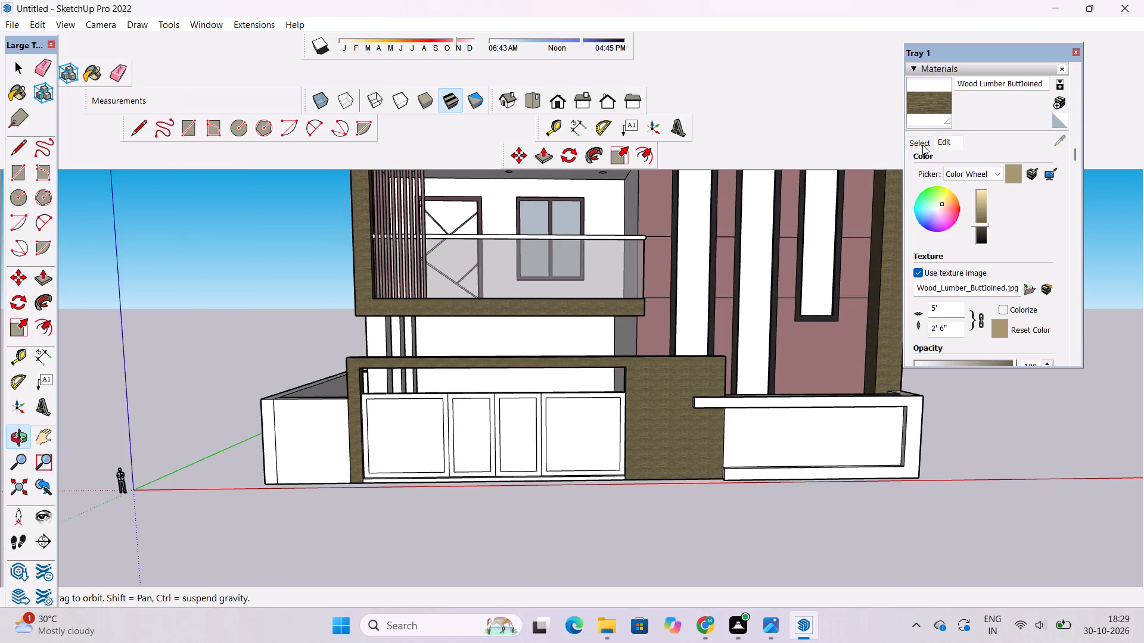
click(918, 99)
click(839, 404)
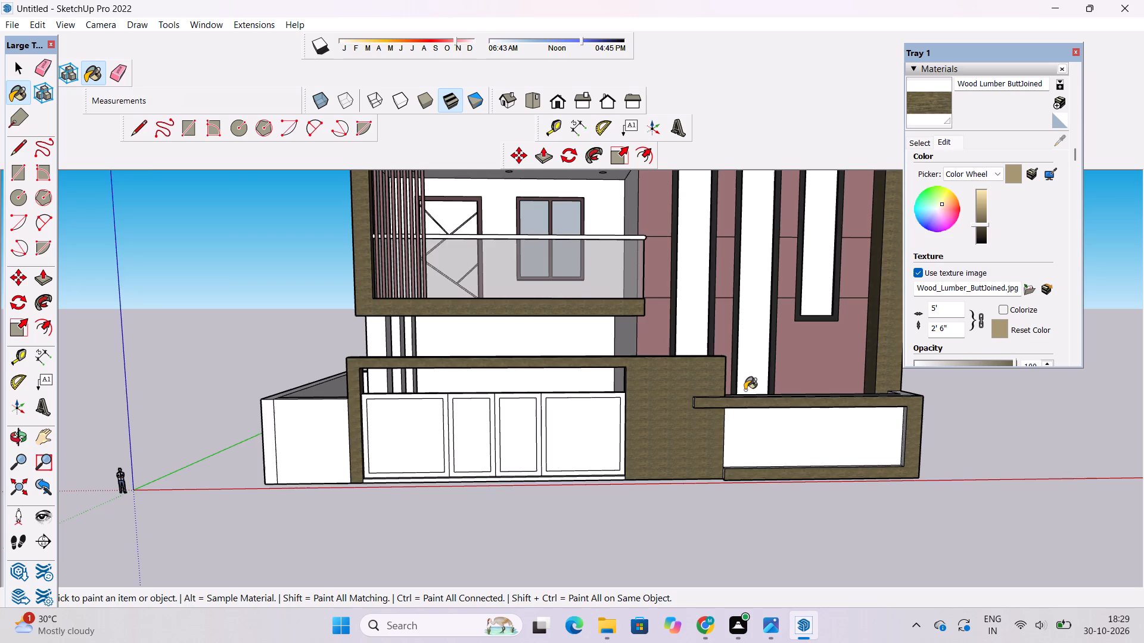
Paint the inner top, side and bottom edges of the boundary wall frame's opening with Wood Lumber ButtJoined.
scroll(538, 366, down, 6)
scroll(695, 413, up, 20)
scroll(695, 413, up, 9)
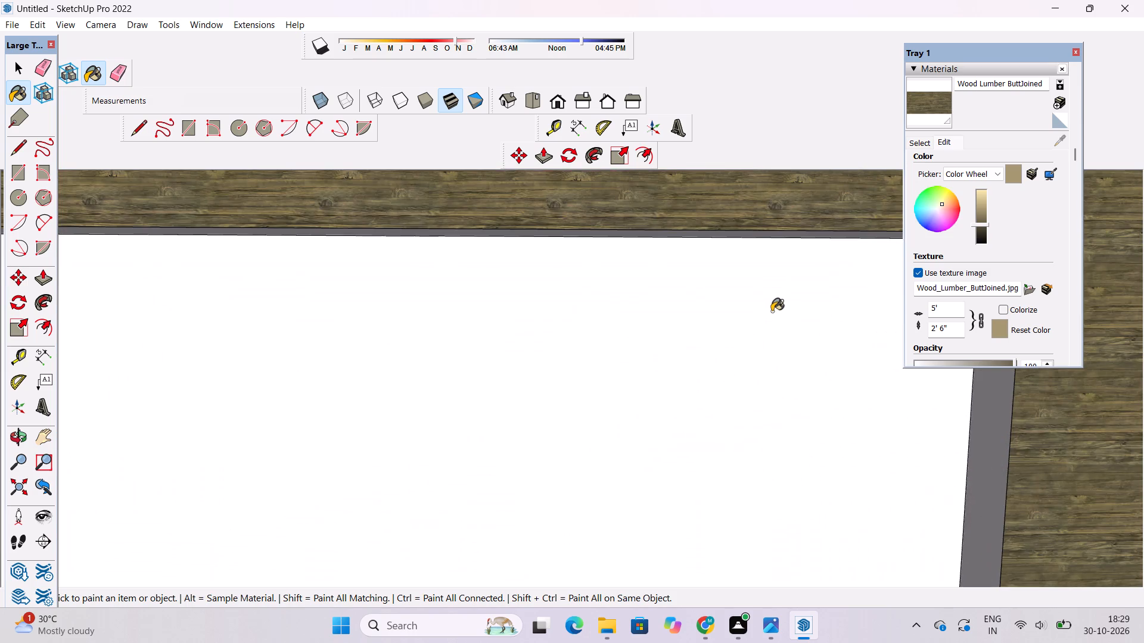
click(764, 235)
scroll(647, 246, down, 6)
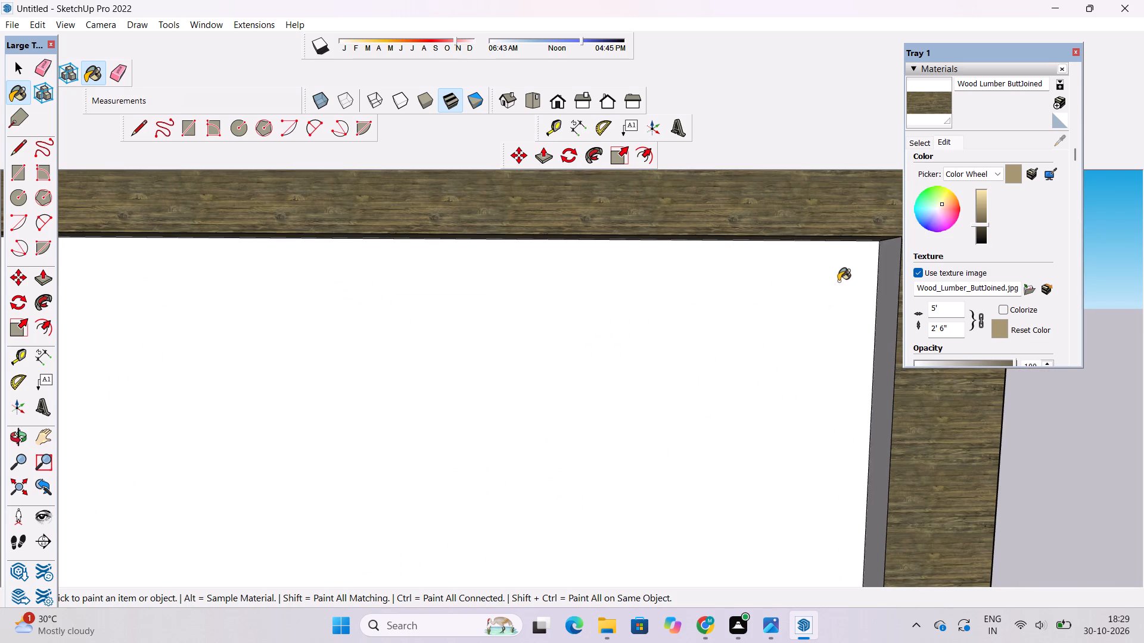
click(844, 272)
scroll(716, 260, down, 8)
scroll(761, 414, up, 10)
click(769, 425)
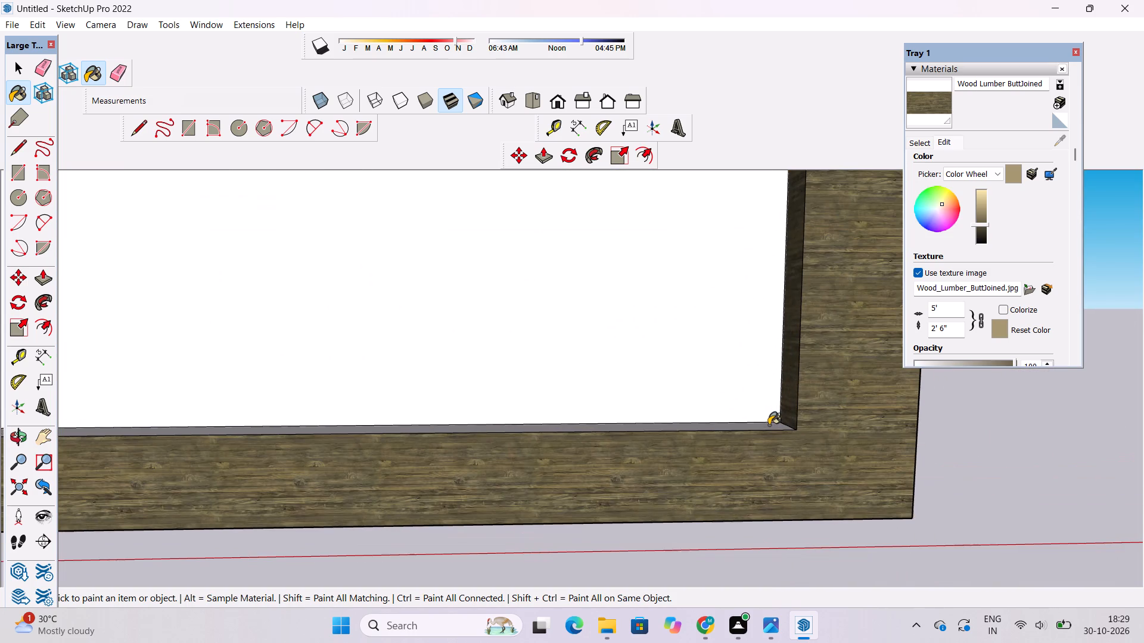
scroll(774, 458, down, 13)
Paint the end faces of the boundary wall frame's top and bottom beams, beside the gate surround, with Wood Lumber ButtJoined.
key(o)
drag(528, 479, 679, 494)
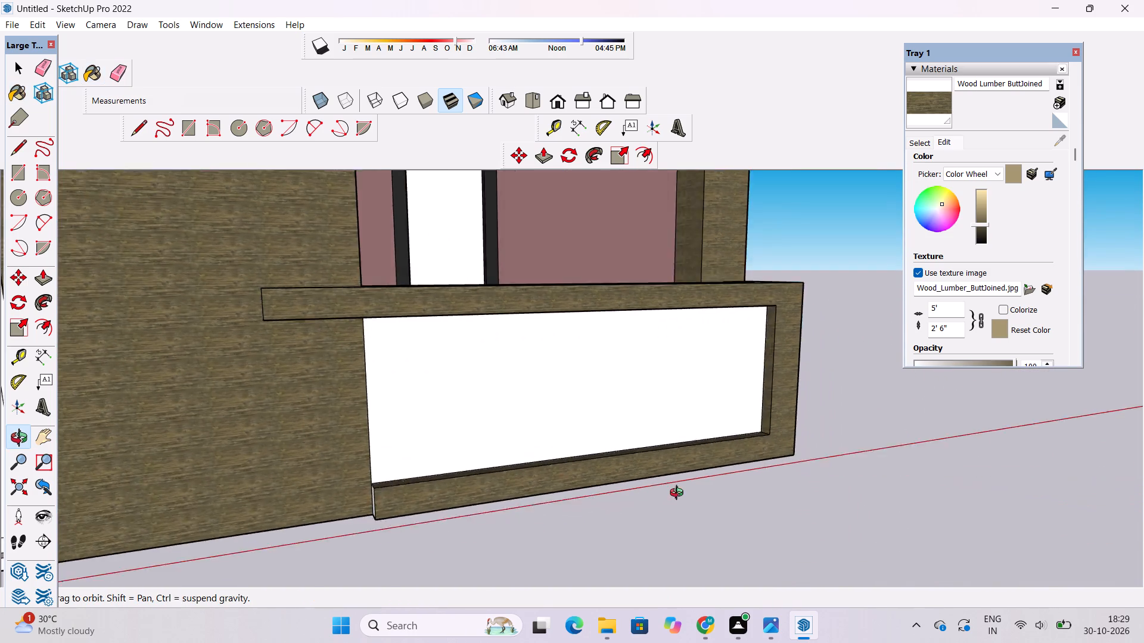
drag(679, 494, 763, 476)
click(926, 92)
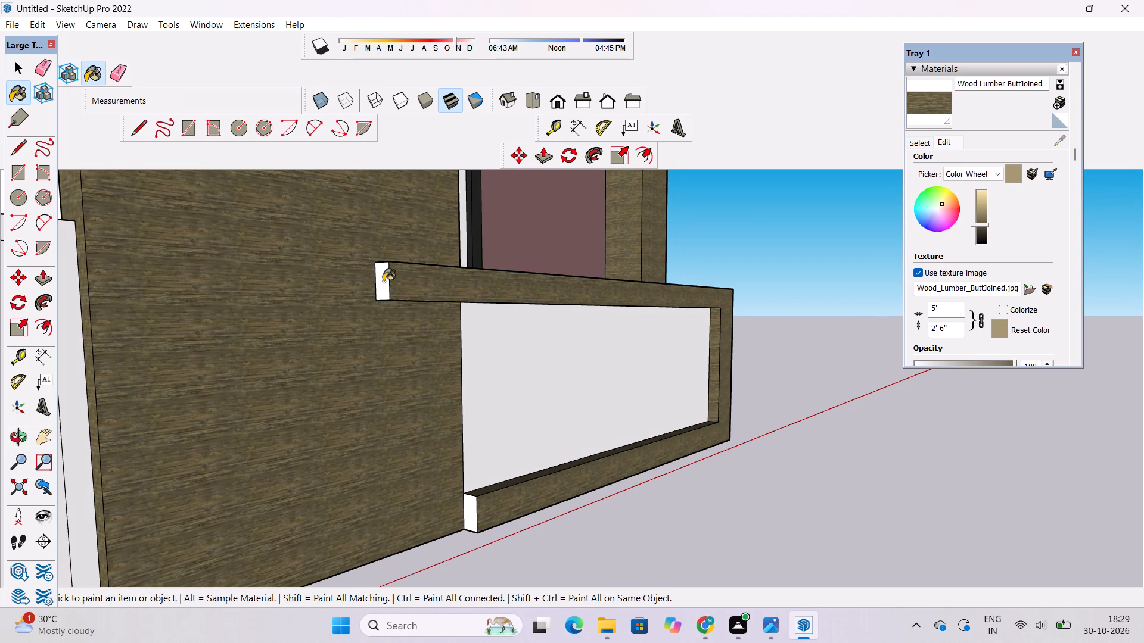
click(383, 282)
click(472, 507)
Paint the narrow top face and outer side face of the boundary wall frame with Wood Lumber ButtJoined.
key(o)
drag(865, 417, 621, 582)
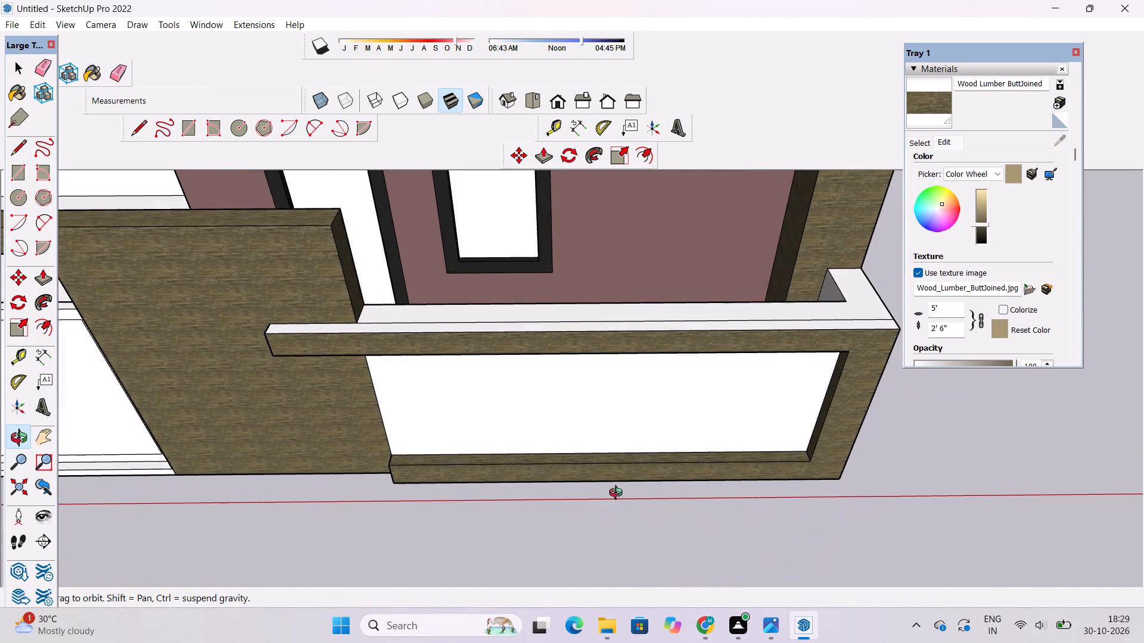
scroll(589, 455, down, 1)
shift+drag(589, 455, 587, 408)
drag(642, 417, 447, 428)
scroll(756, 433, up, 5)
shift+drag(790, 448, 722, 405)
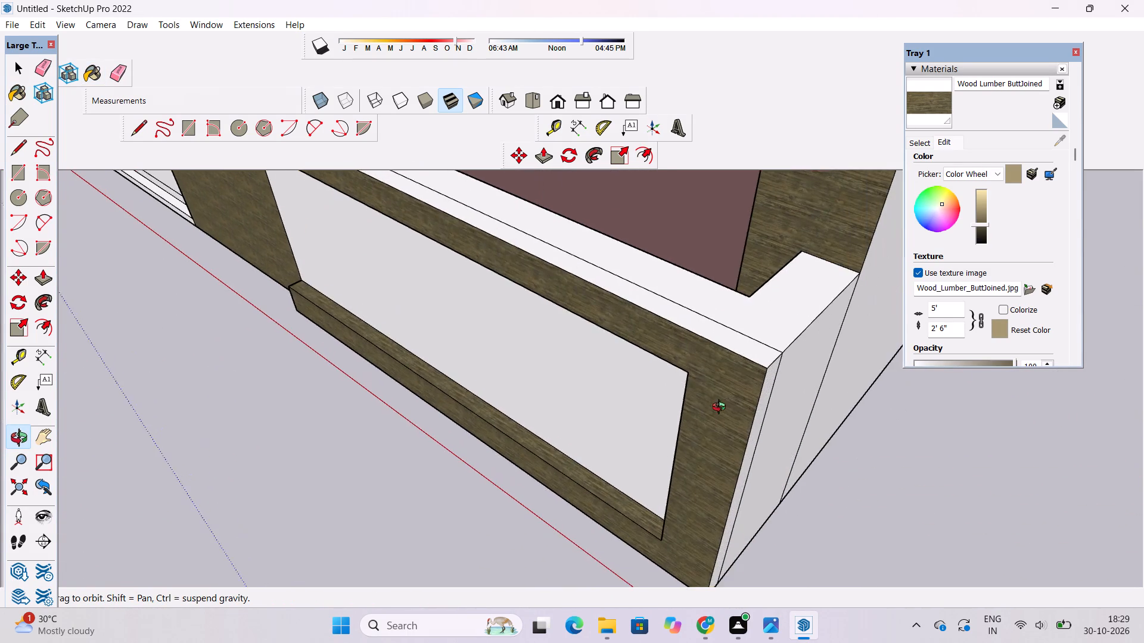
drag(745, 480, 756, 346)
scroll(760, 330, down, 4)
shift+drag(775, 378, 707, 424)
drag(703, 445, 713, 500)
drag(688, 366, 688, 420)
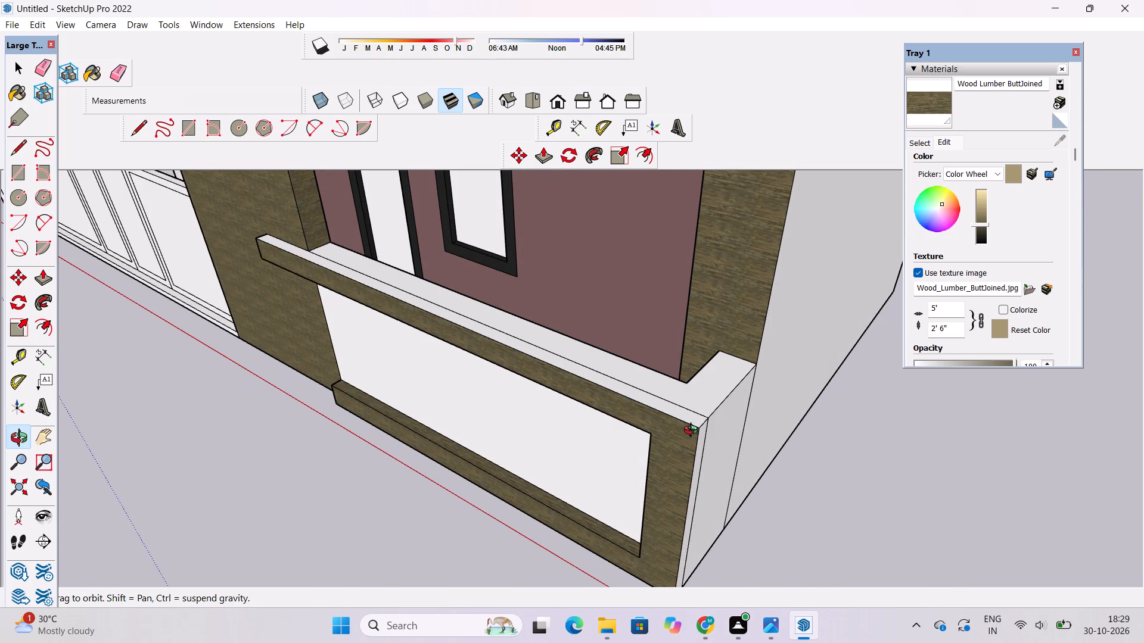
click(922, 108)
scroll(708, 439, up, 5)
click(691, 419)
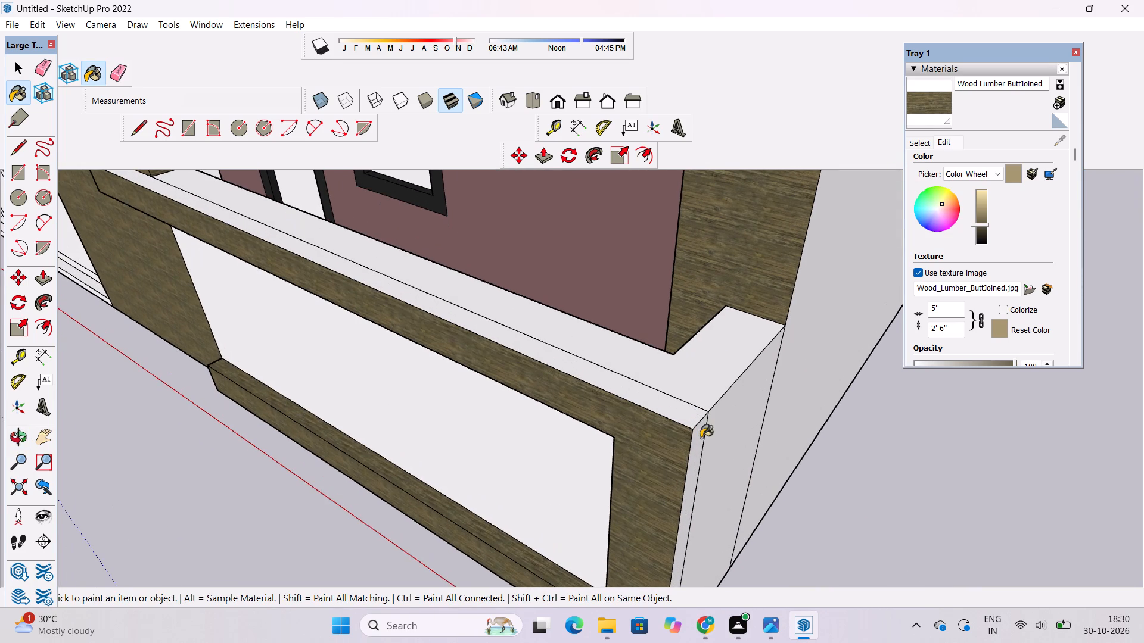
click(701, 438)
Paint the underside of the boundary wall frame's bottom beam, reached from below, with Wood Lumber ButtJoined.
scroll(695, 358, down, 8)
key(o)
drag(639, 506, 727, 234)
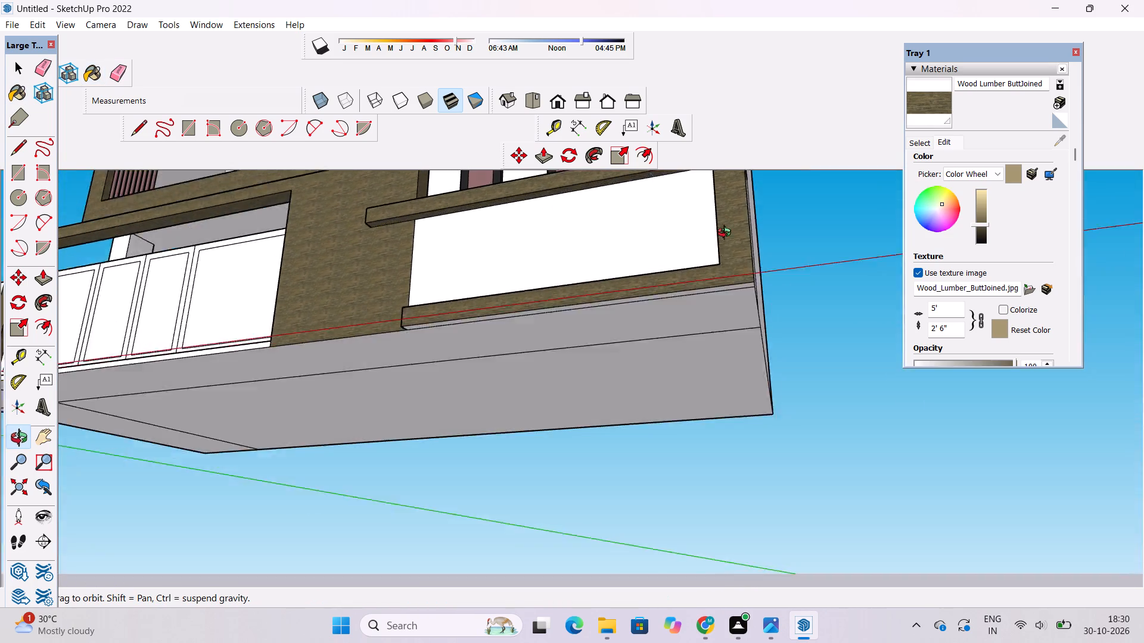
drag(727, 234, 727, 186)
shift+drag(694, 266, 681, 370)
drag(680, 370, 692, 320)
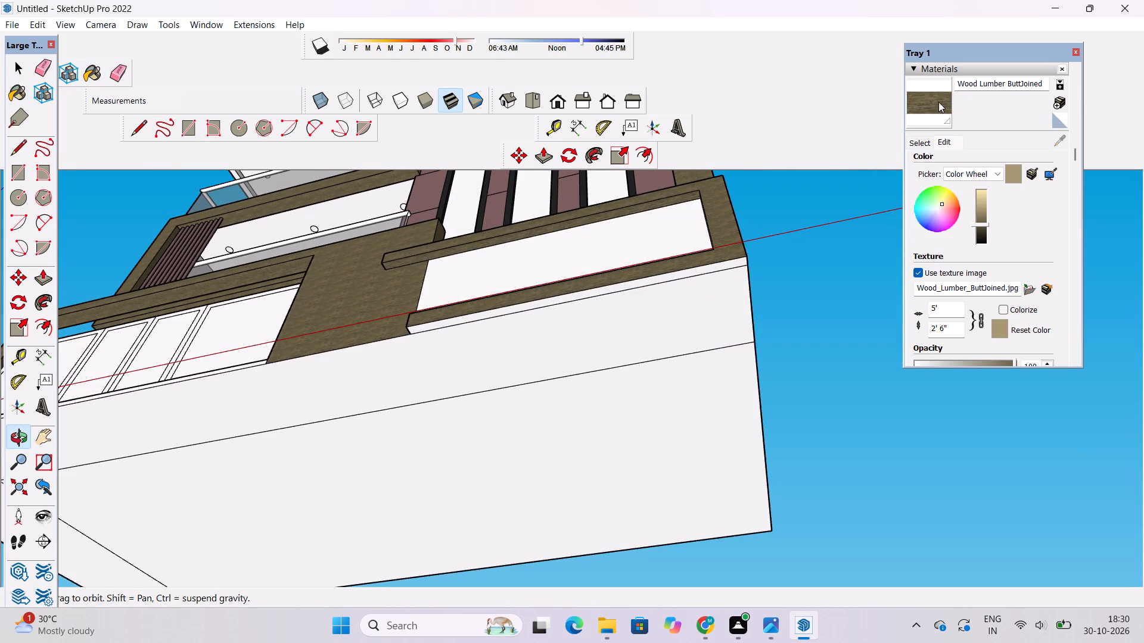
click(938, 102)
click(726, 264)
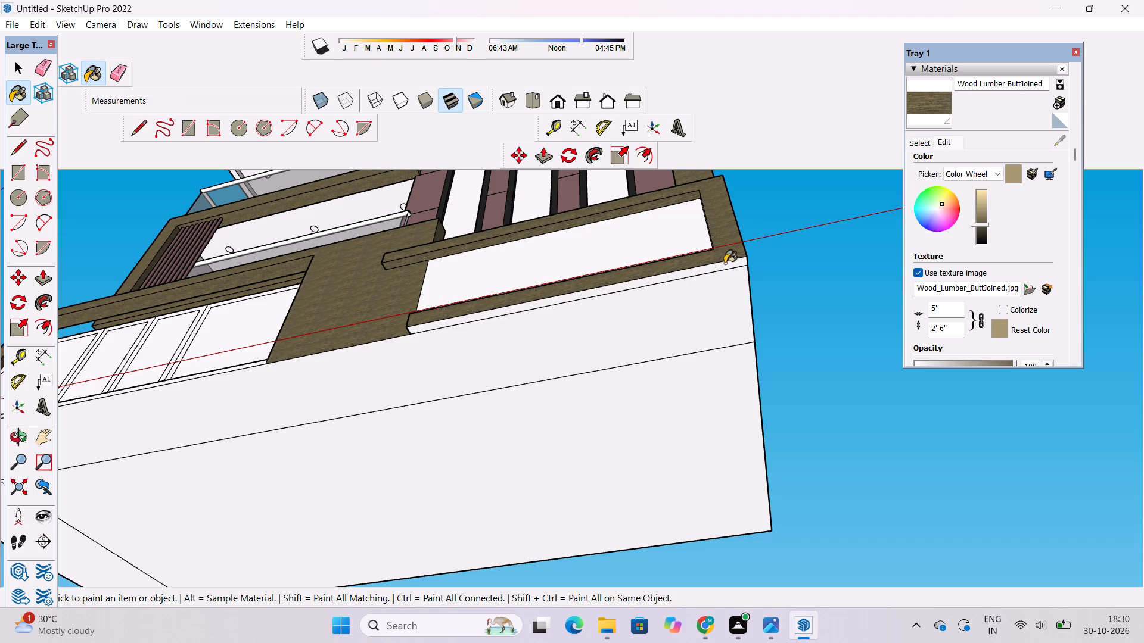
Examine the boundary wall frame from the front, the outer side, above and behind for unpainted faces.
key(o)
drag(615, 301, 664, 462)
shift+scroll(704, 346, down, 4)
shift+drag(714, 390, 656, 339)
drag(656, 339, 580, 401)
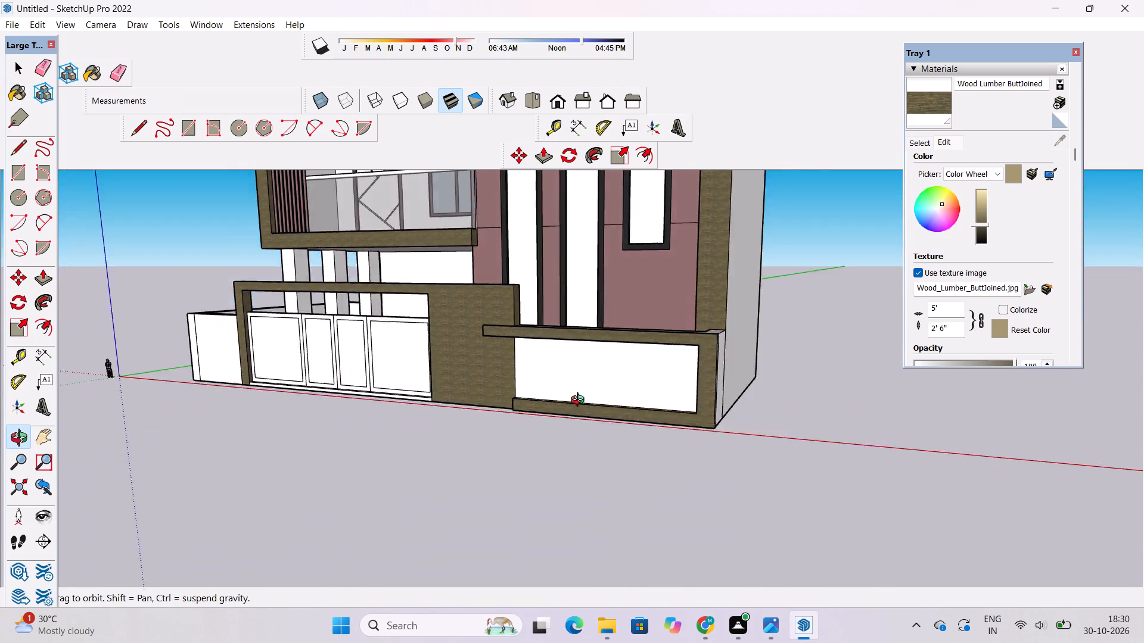
drag(580, 401, 477, 457)
drag(477, 460, 507, 401)
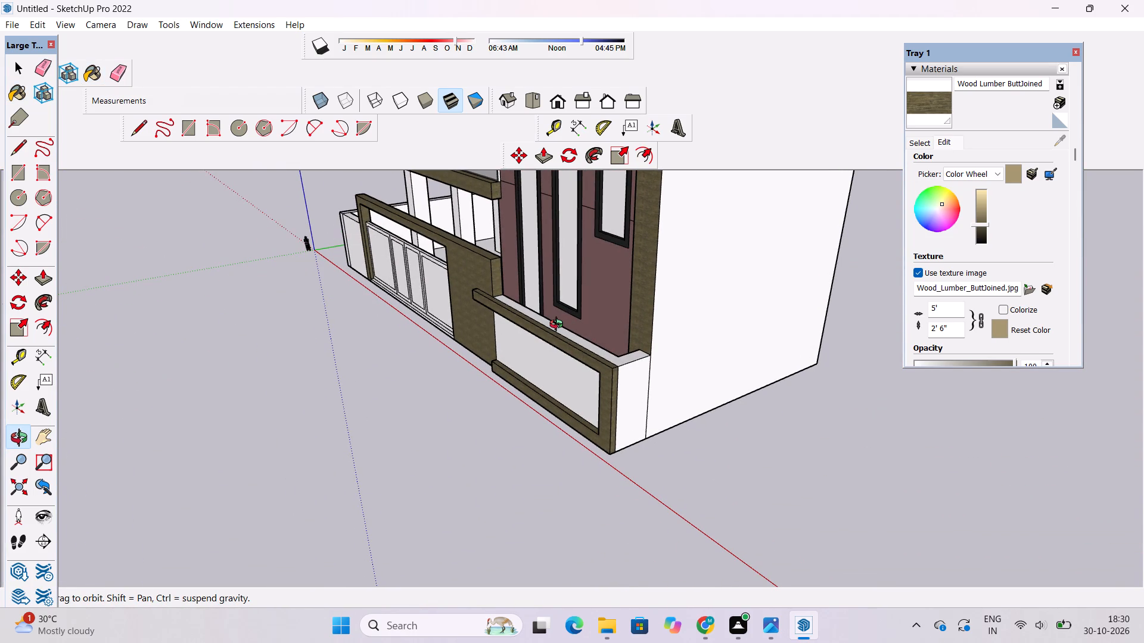
shift+drag(551, 339, 518, 369)
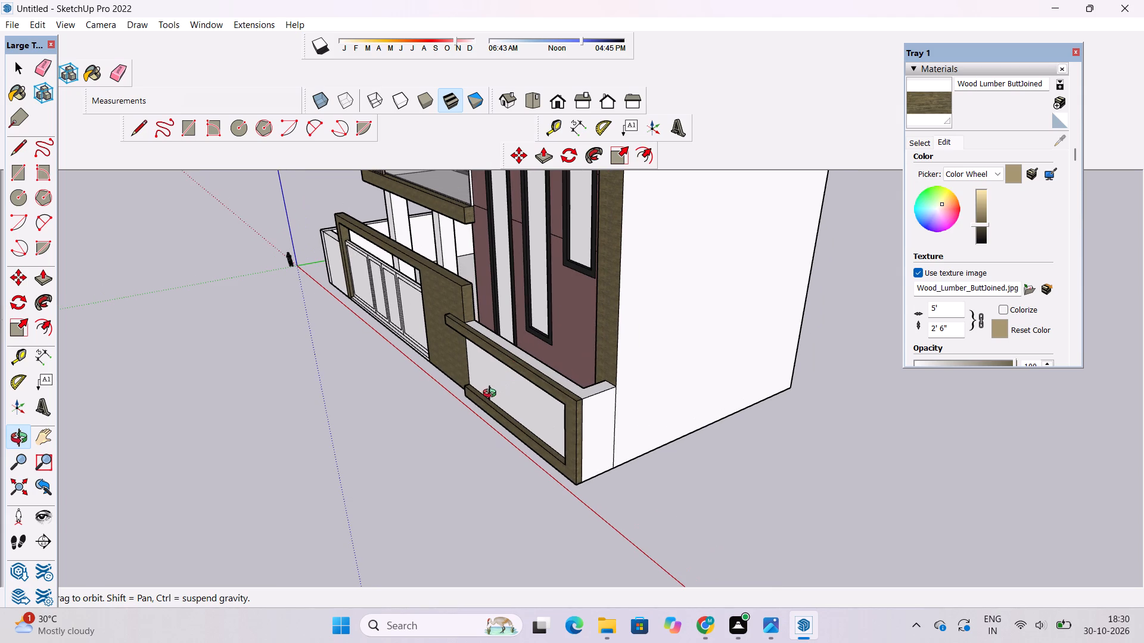
shift+drag(471, 405, 701, 405)
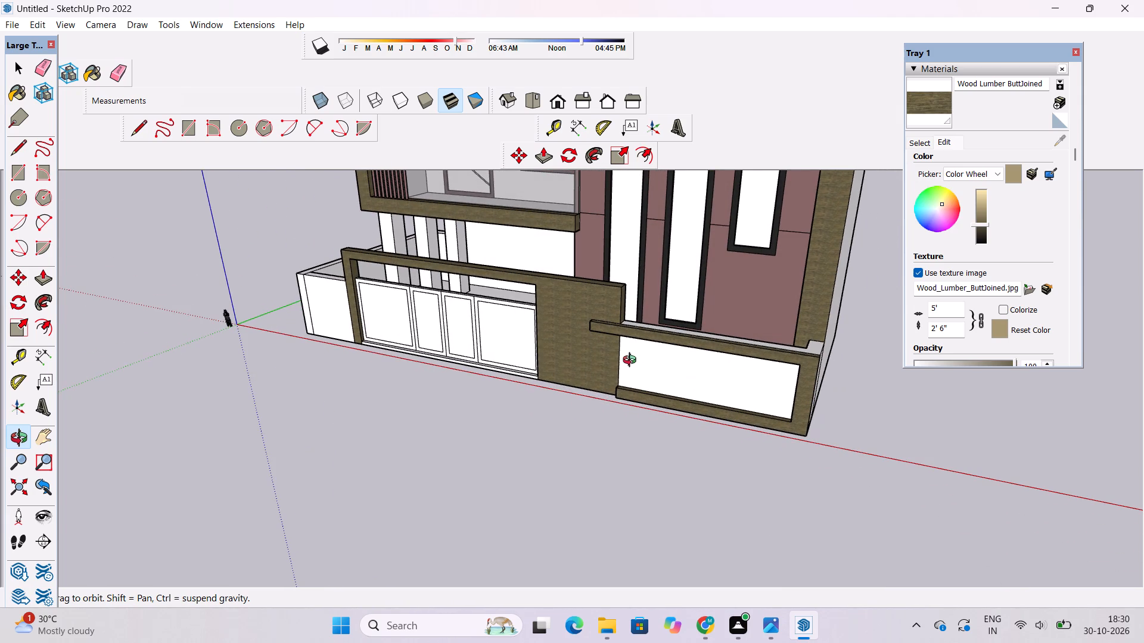
drag(464, 450, 475, 450)
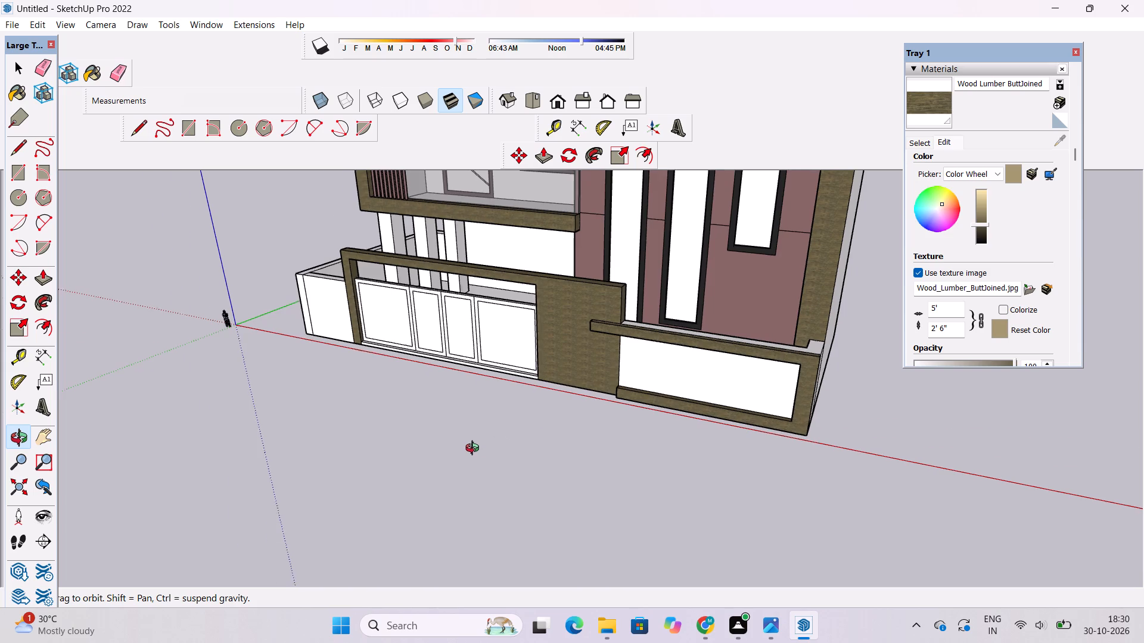
drag(475, 450, 606, 420)
scroll(662, 430, up, 3)
shift+drag(748, 357, 623, 406)
drag(710, 406, 512, 467)
scroll(606, 435, up, 4)
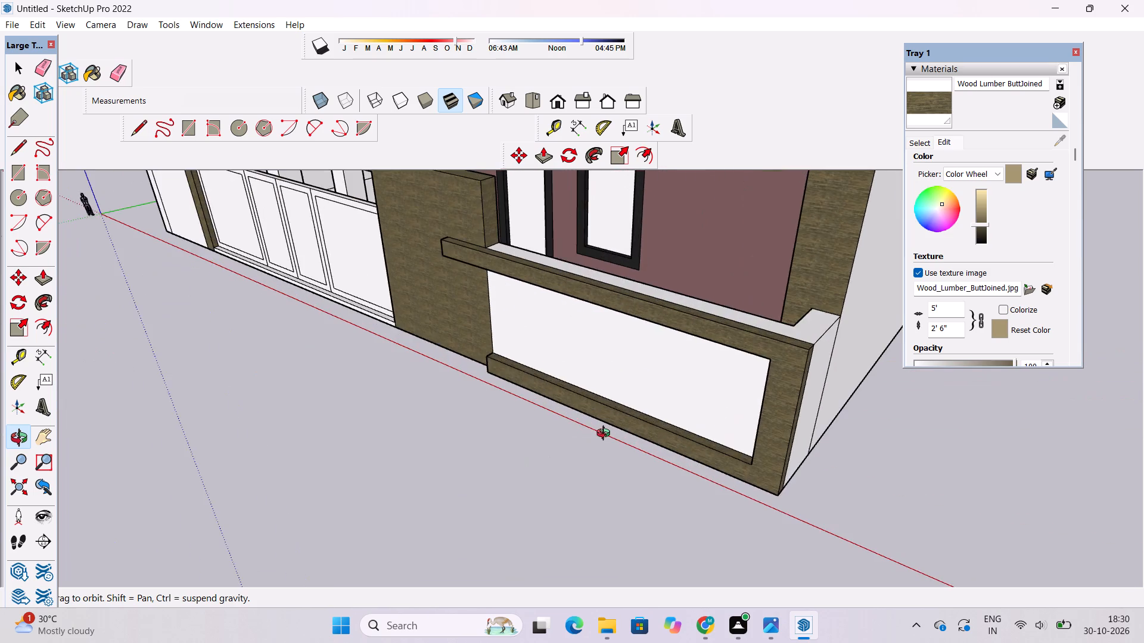
shift+drag(732, 383, 560, 569)
shift+drag(563, 566, 919, 536)
scroll(662, 449, up, 4)
drag(521, 399, 674, 394)
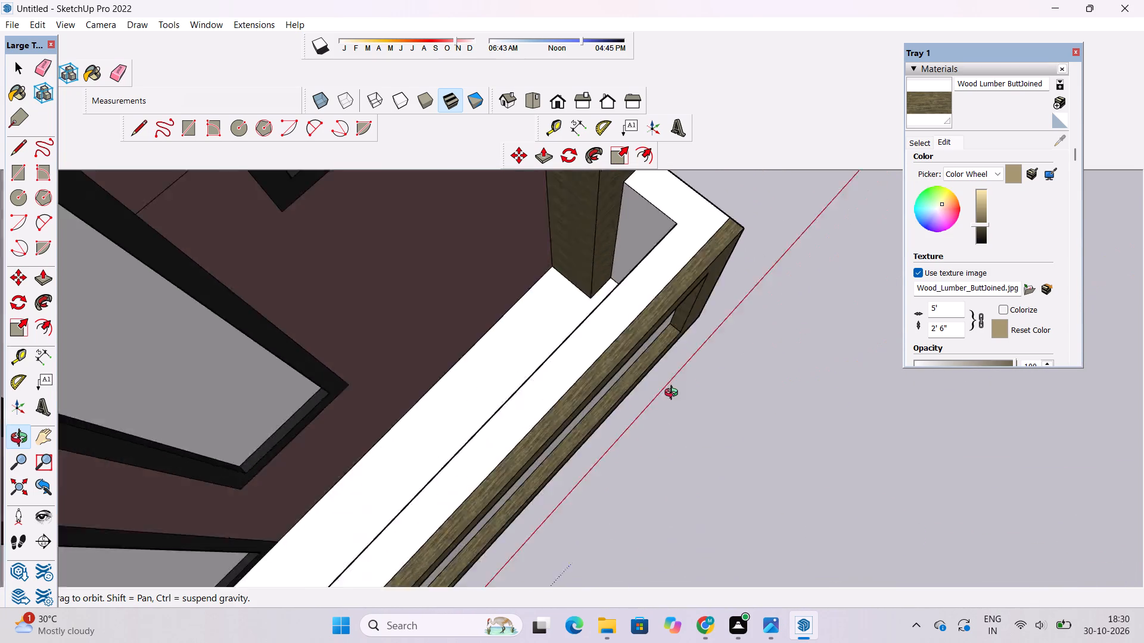
drag(674, 394, 771, 272)
drag(540, 419, 667, 374)
shift+drag(705, 427, 704, 387)
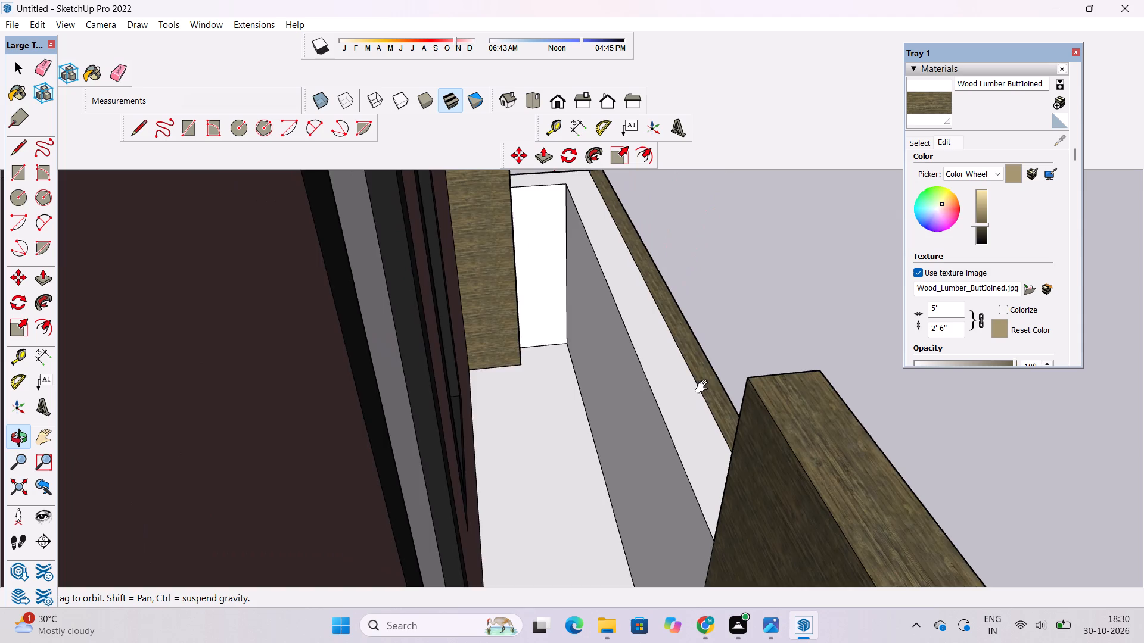
drag(725, 419, 375, 471)
scroll(456, 416, down, 6)
shift+drag(567, 494, 222, 392)
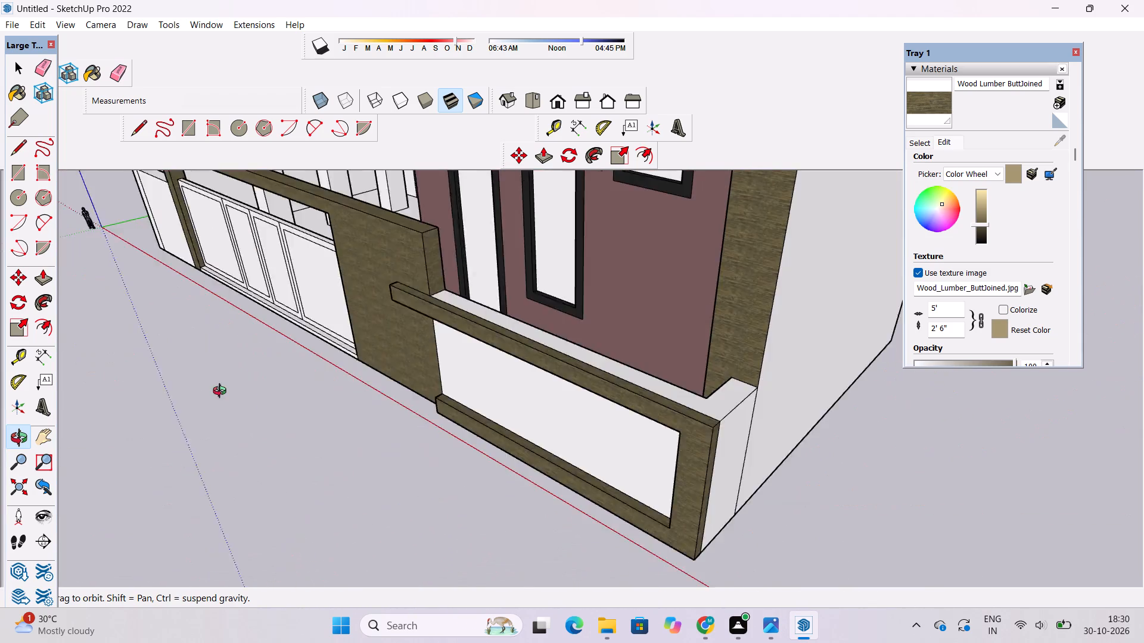
shift+drag(222, 392, 211, 392)
scroll(566, 367, up, 4)
shift+drag(760, 386, 592, 396)
drag(563, 424, 347, 457)
drag(347, 457, 557, 447)
scroll(611, 413, down, 3)
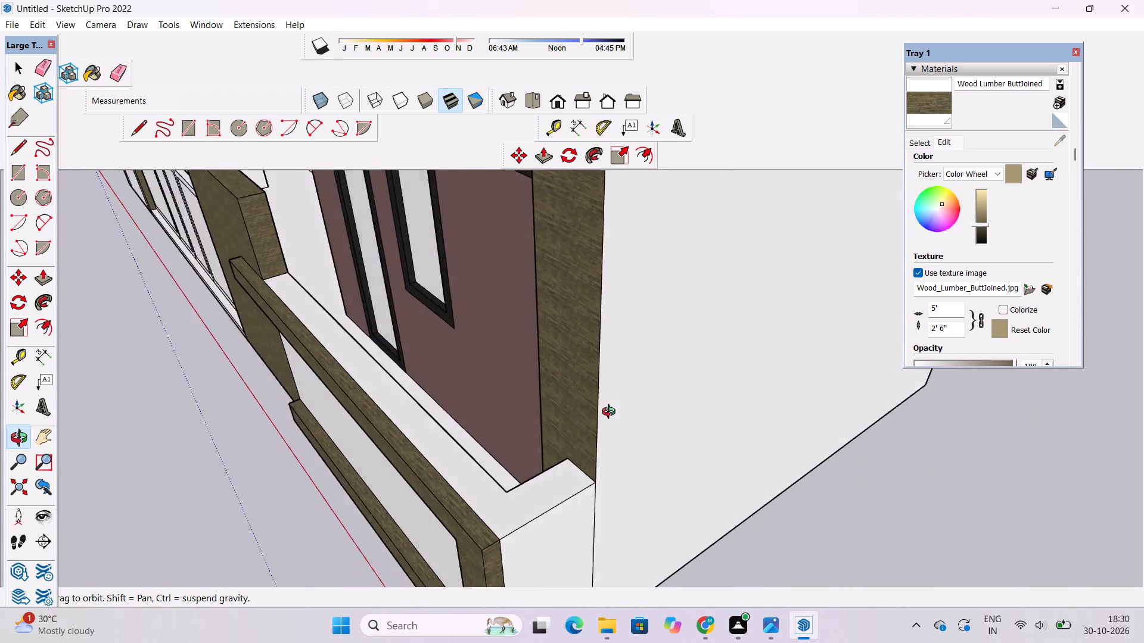
scroll(611, 413, down, 3)
drag(548, 494, 800, 407)
scroll(700, 447, up, 3)
shift+drag(696, 447, 708, 442)
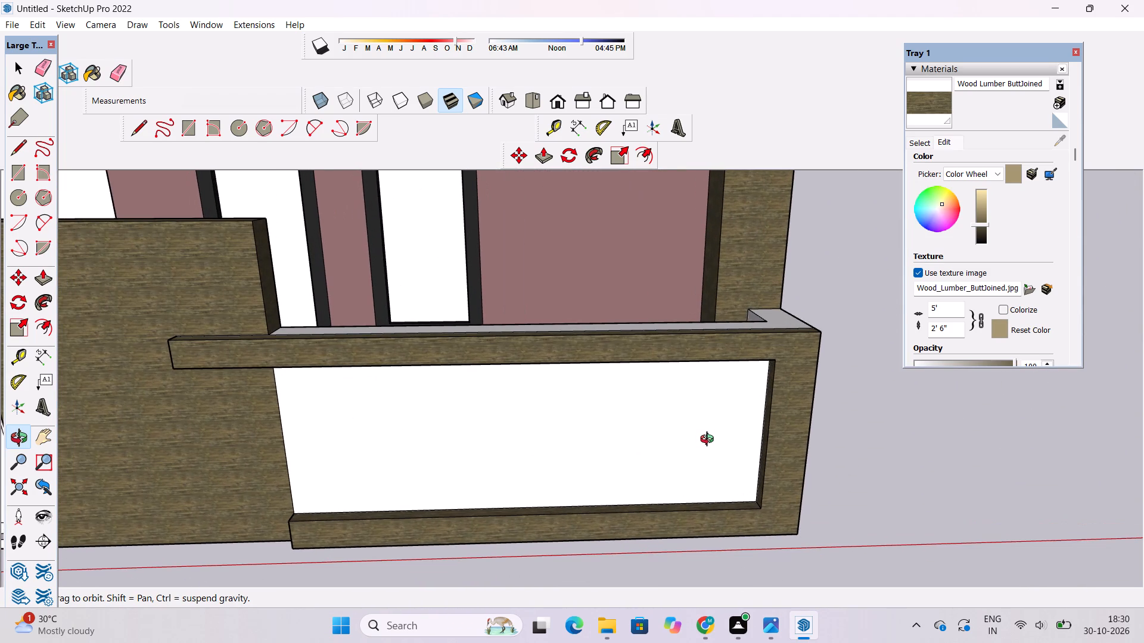
Examine the lower facade, gate and boundary wall from several angles to review the applied wood finish.
scroll(708, 440, down, 1)
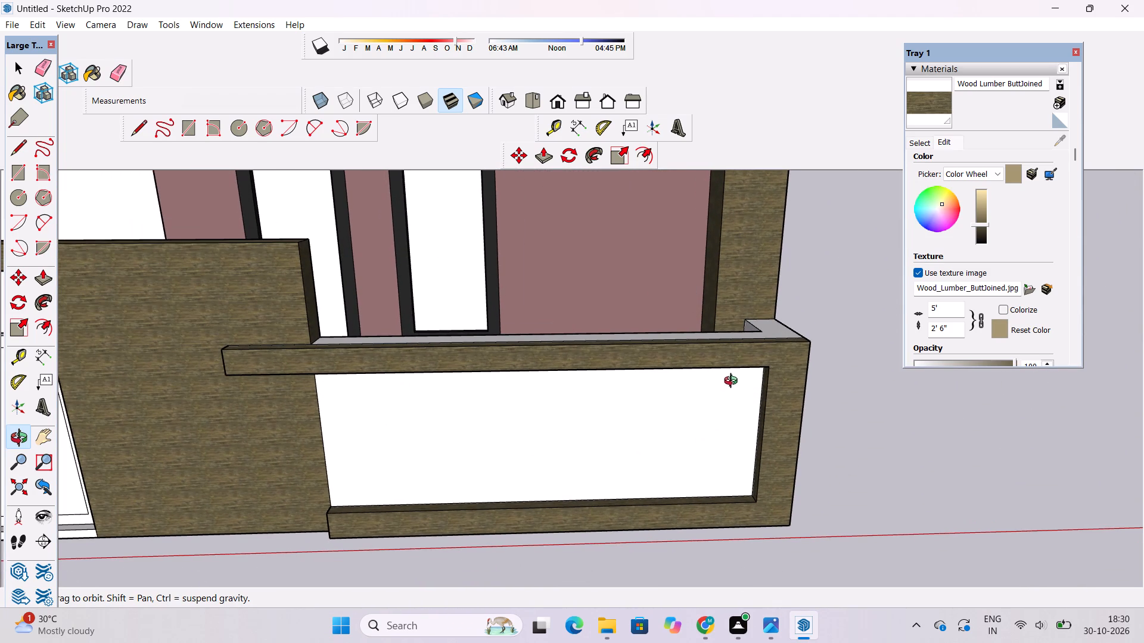
scroll(636, 372, down, 20)
scroll(636, 372, down, 2)
scroll(704, 402, up, 4)
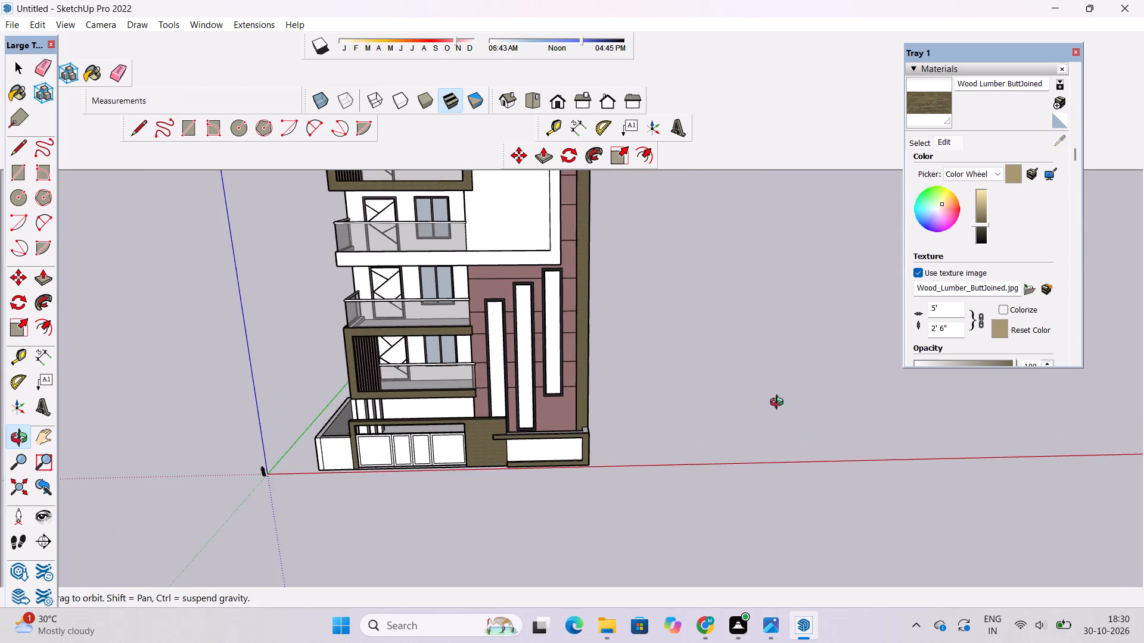
drag(777, 405, 727, 516)
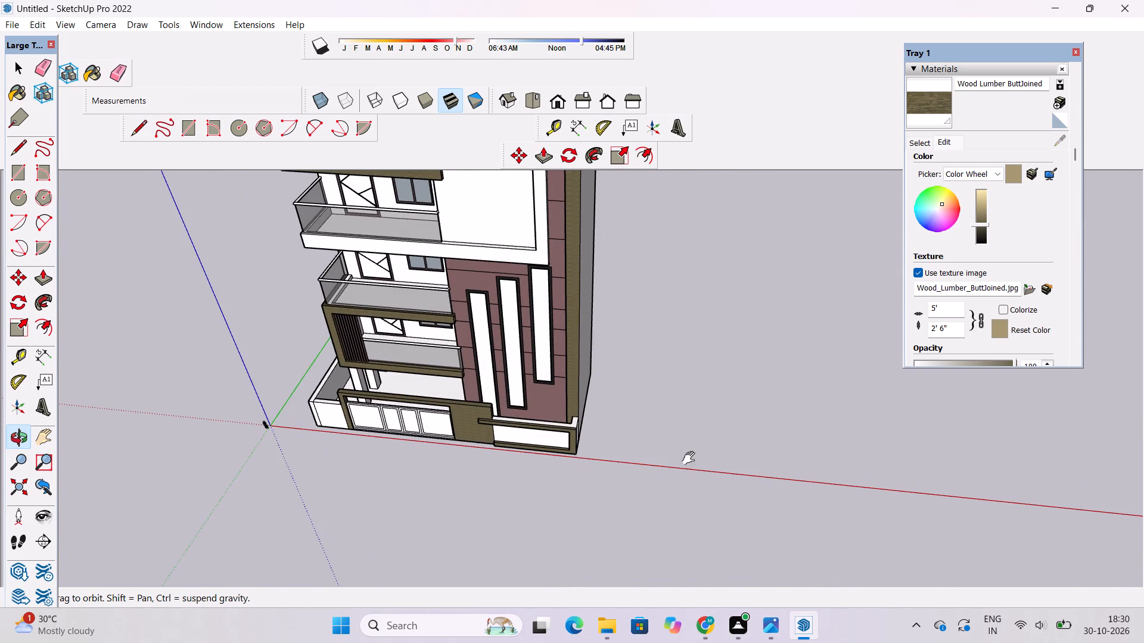
shift+drag(691, 470, 701, 527)
drag(701, 529, 573, 504)
scroll(565, 501, up, 5)
drag(571, 527, 804, 589)
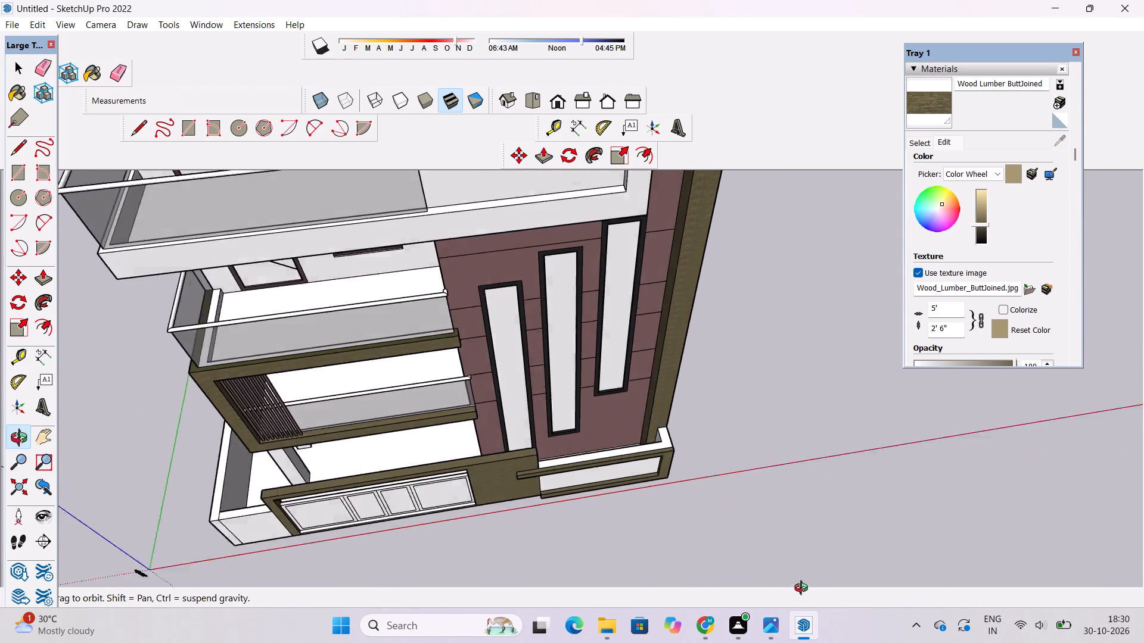
drag(804, 589, 648, 441)
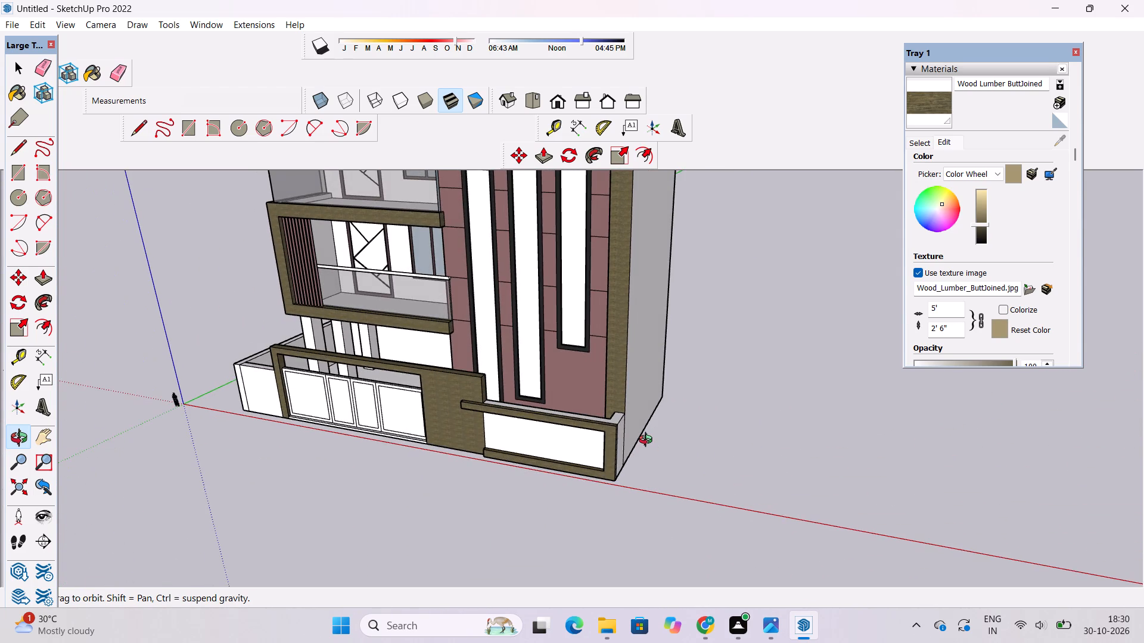
scroll(648, 441, down, 2)
drag(645, 448, 570, 532)
drag(564, 510, 719, 444)
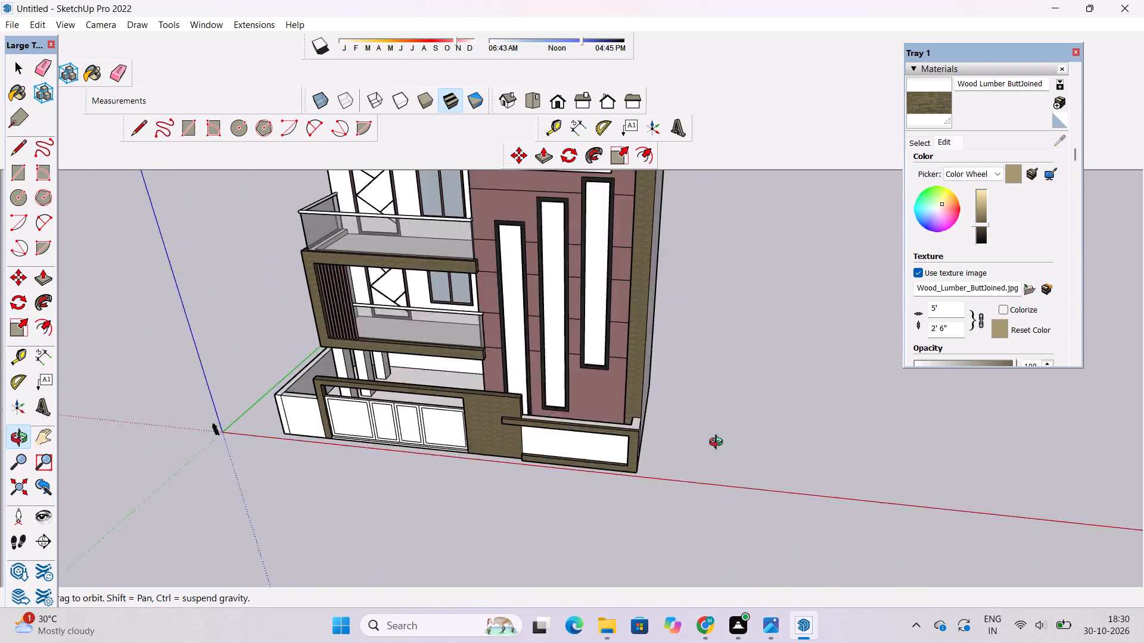
drag(719, 444, 754, 423)
shift+drag(635, 447, 630, 458)
shift+scroll(612, 457, up, 3)
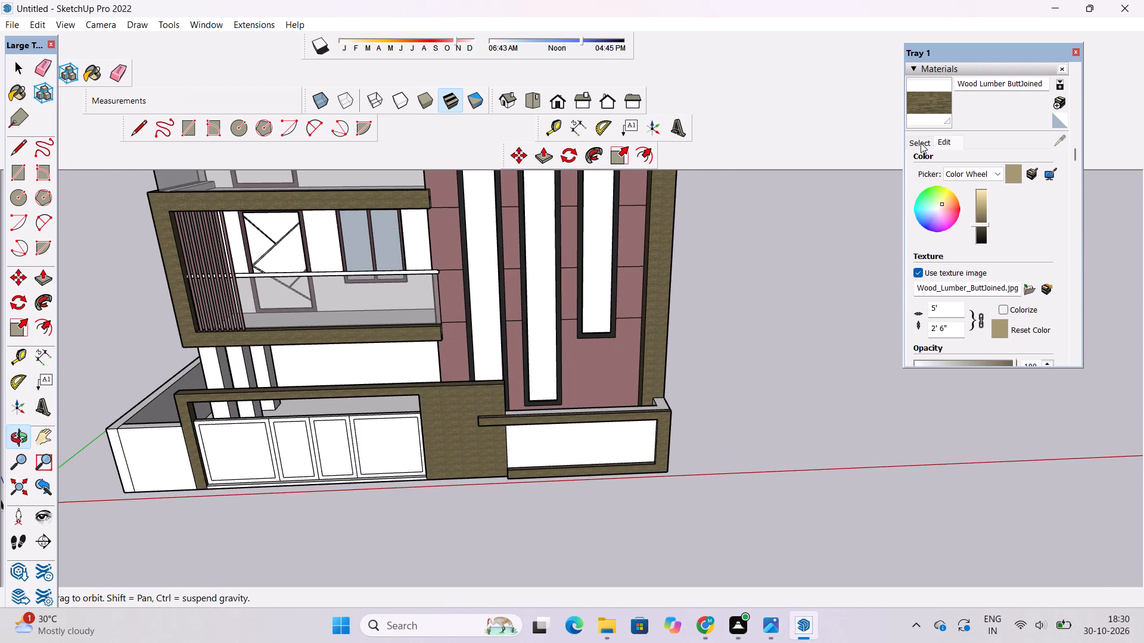
Paint the three upper panels of the lowest balcony's door, behind the slatted screen, with Wood Floor.
click(921, 143)
scroll(592, 358, down, 5)
drag(586, 413, 564, 361)
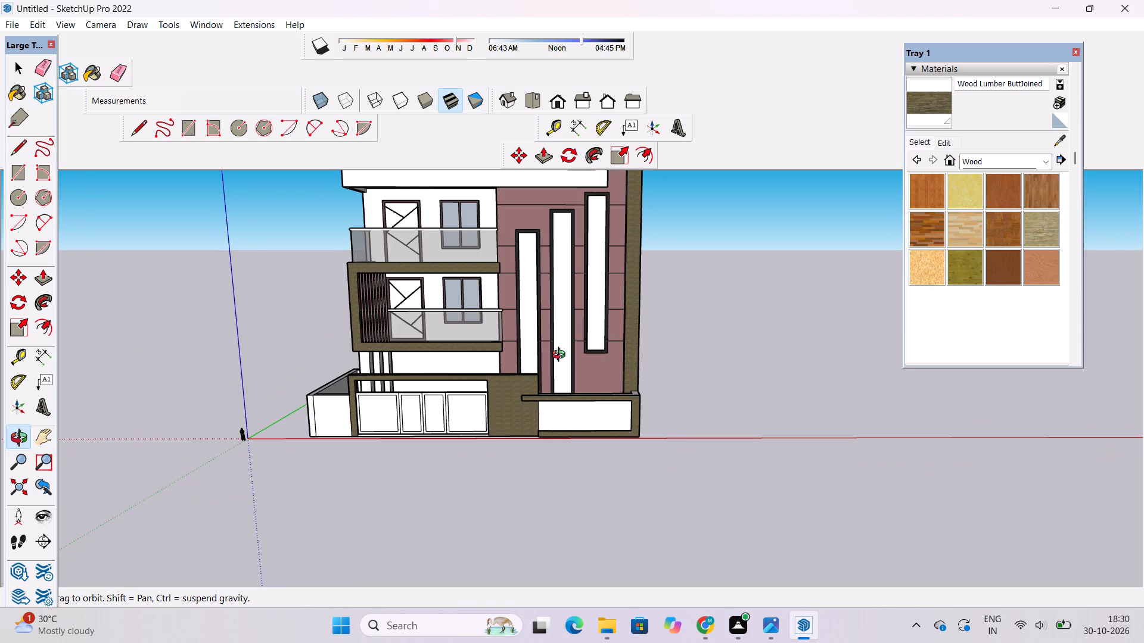
shift+drag(556, 341, 620, 499)
drag(574, 526, 554, 465)
scroll(539, 451, up, 9)
shift+drag(503, 477, 520, 428)
drag(520, 428, 522, 439)
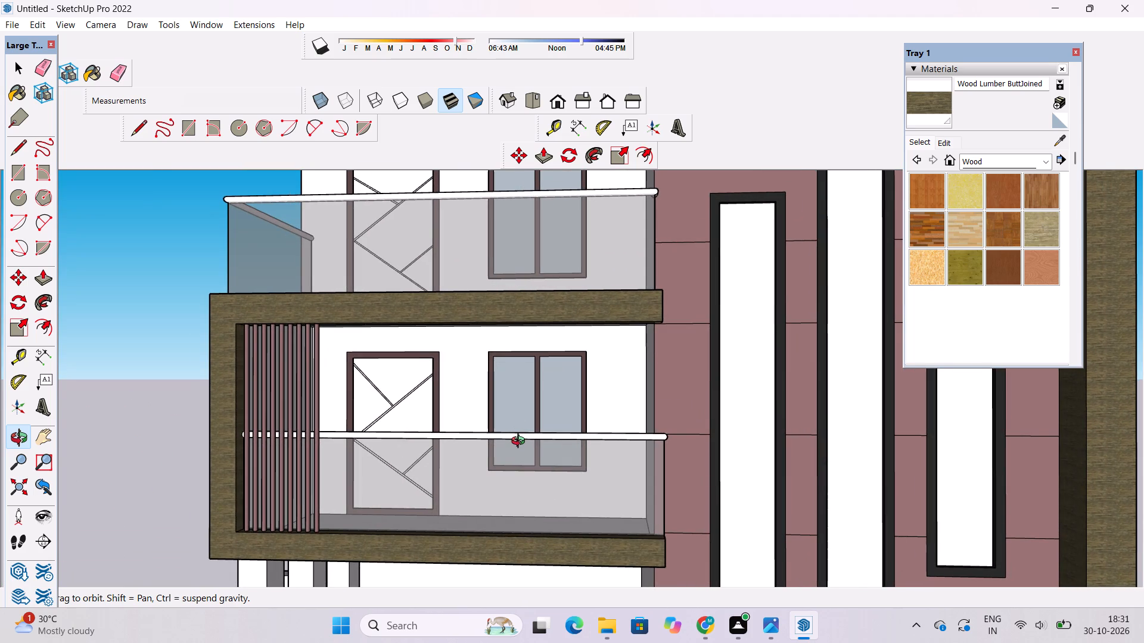
scroll(521, 442, down, 3)
shift+drag(527, 435, 511, 458)
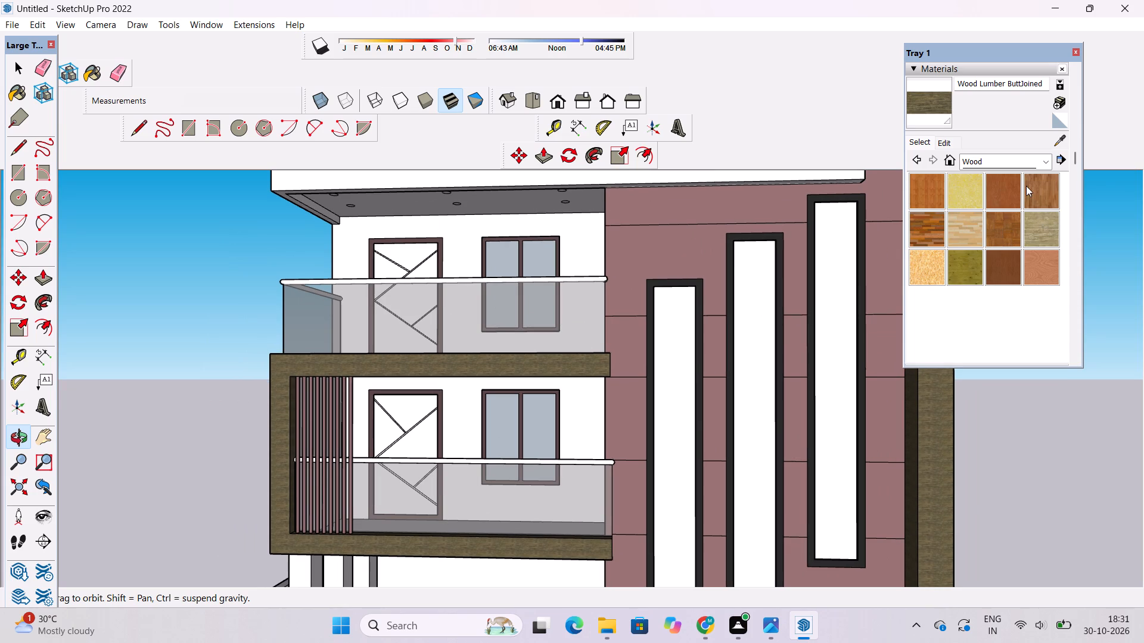
click(1030, 187)
scroll(408, 425, up, 9)
click(421, 405)
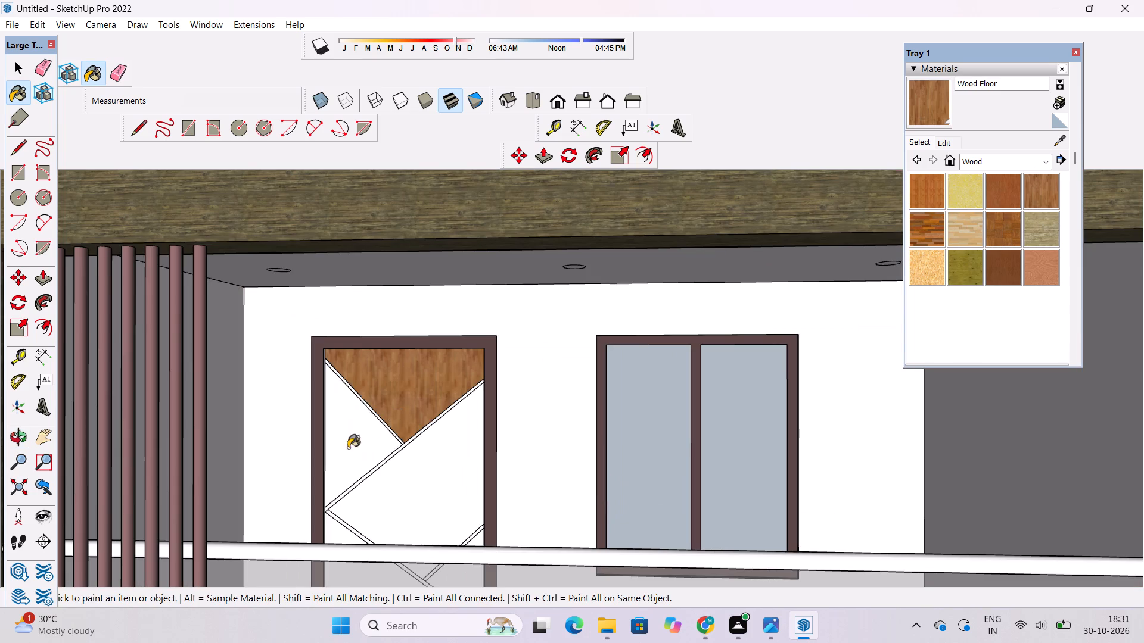
click(348, 448)
click(409, 476)
scroll(418, 347, down, 7)
scroll(418, 489, up, 6)
scroll(485, 304, up, 11)
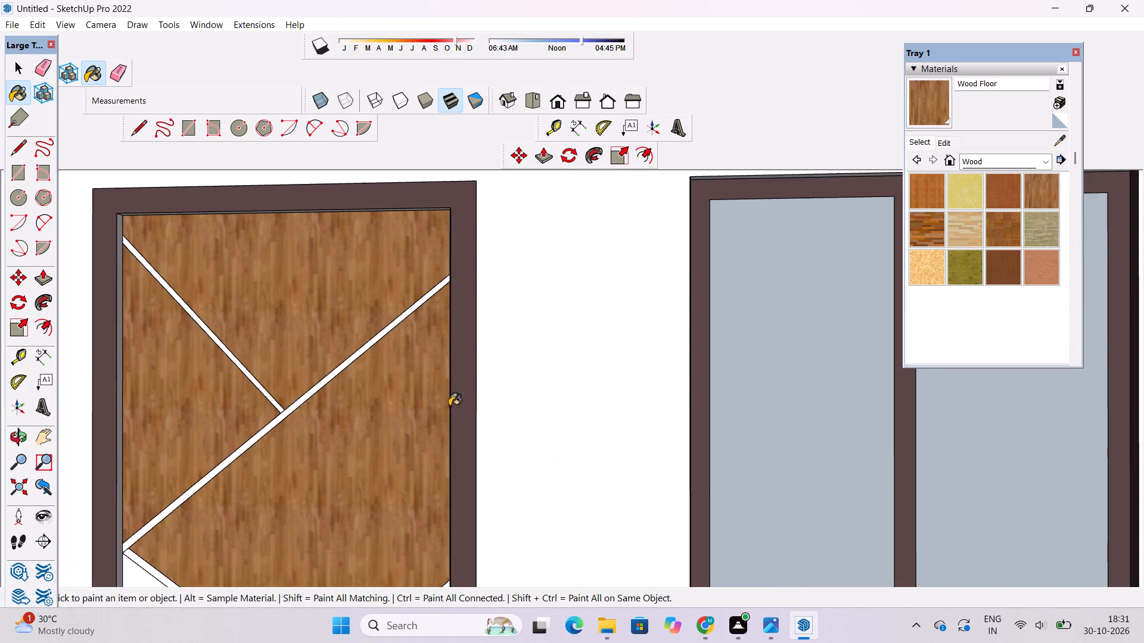
scroll(394, 329, down, 6)
Paint the two lower panels of the lowest balcony's door with Wood Floor.
key(o)
drag(428, 365, 397, 472)
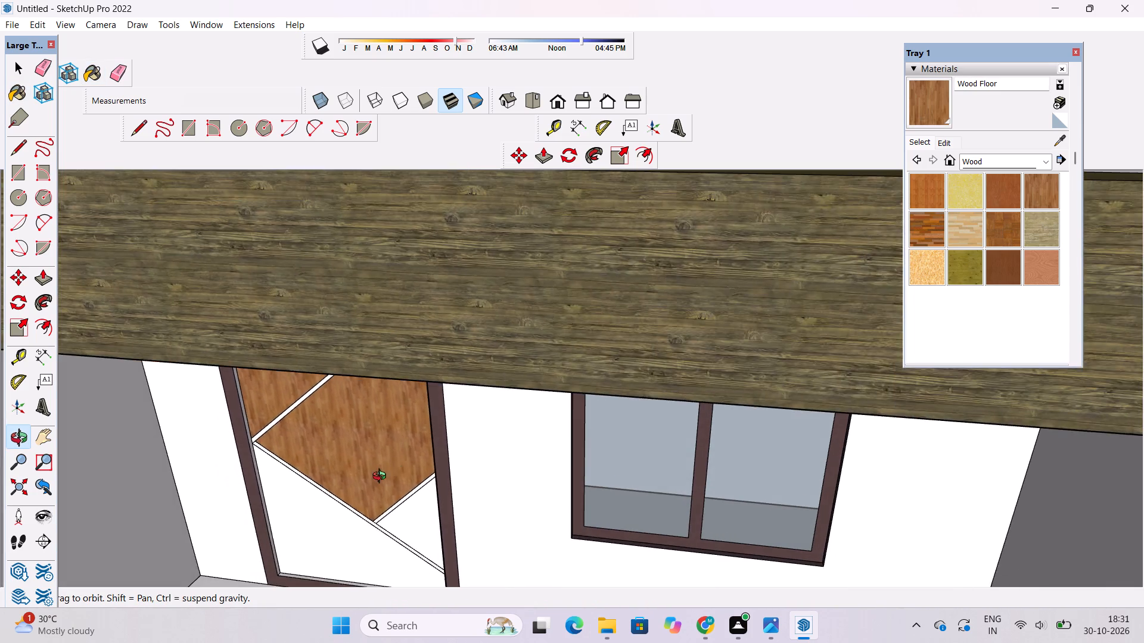
shift+drag(382, 475, 430, 450)
click(927, 116)
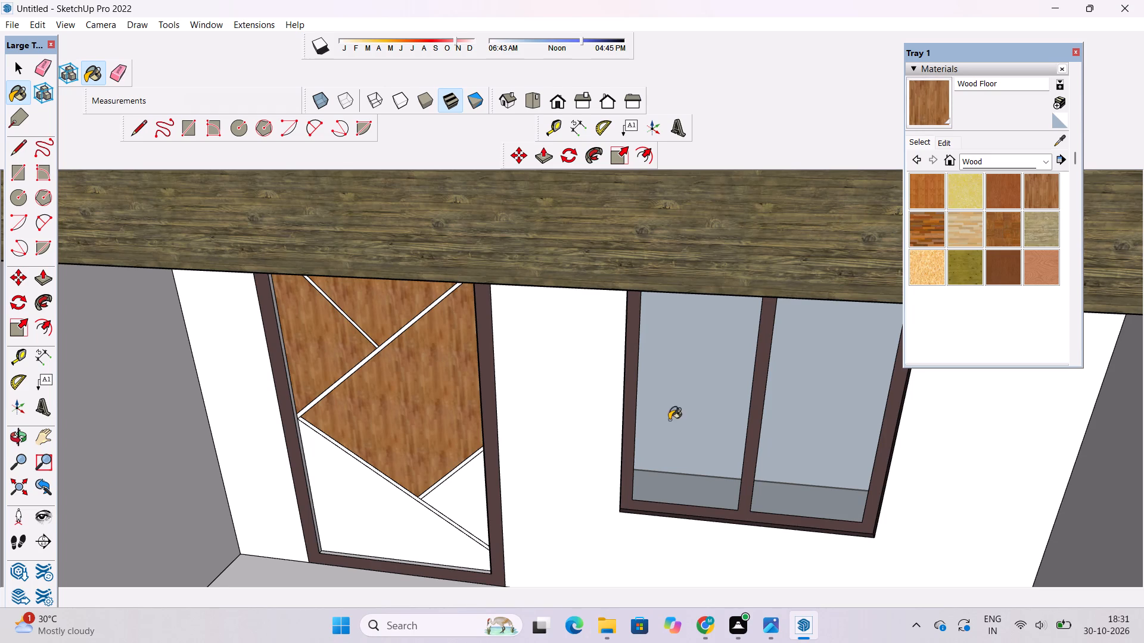
scroll(402, 522, up, 4)
click(402, 522)
click(492, 470)
scroll(471, 486, down, 2)
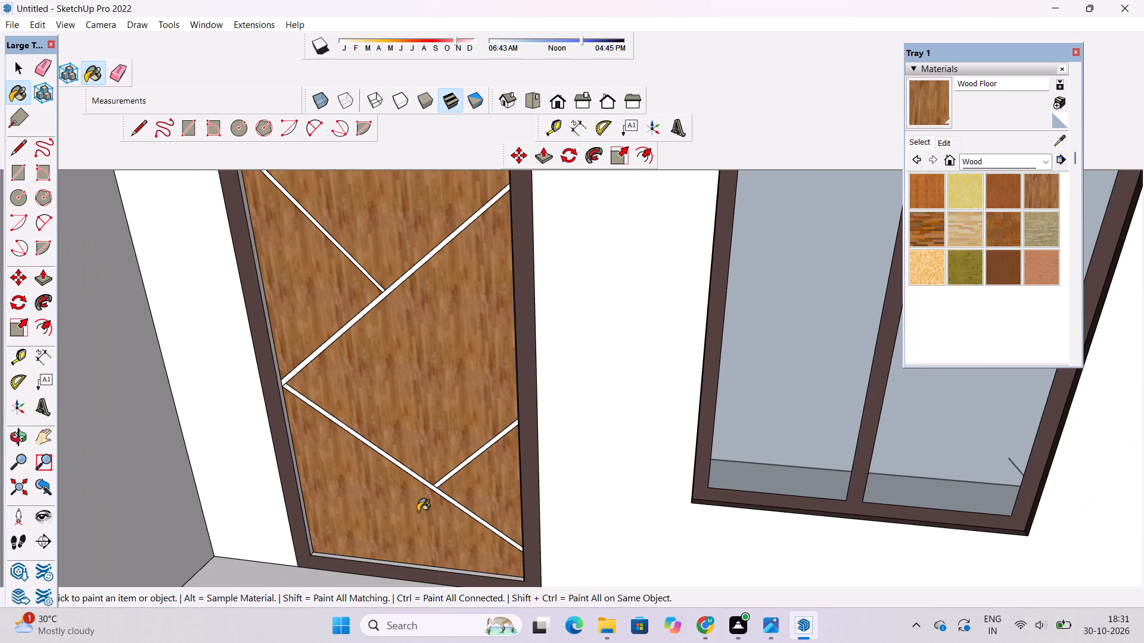
Paint all five panels of the second balcony's door, one level up, with Wood Floor.
scroll(414, 510, down, 16)
scroll(407, 382, up, 10)
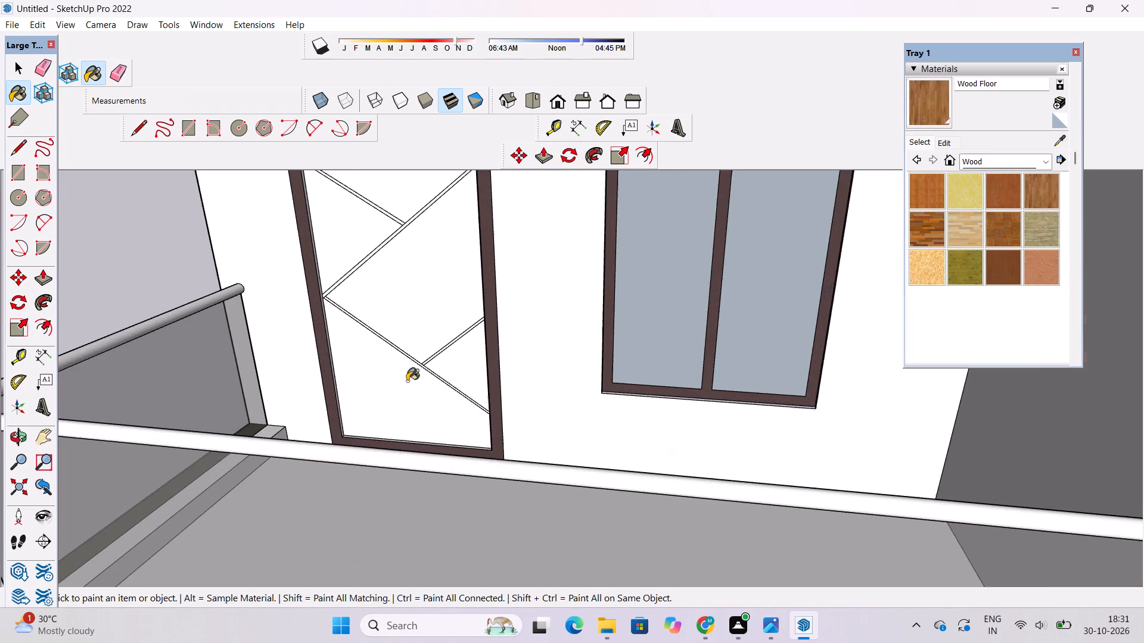
scroll(407, 381, up, 1)
click(407, 381)
click(465, 352)
click(443, 295)
scroll(422, 448, down, 4)
scroll(380, 254, up, 5)
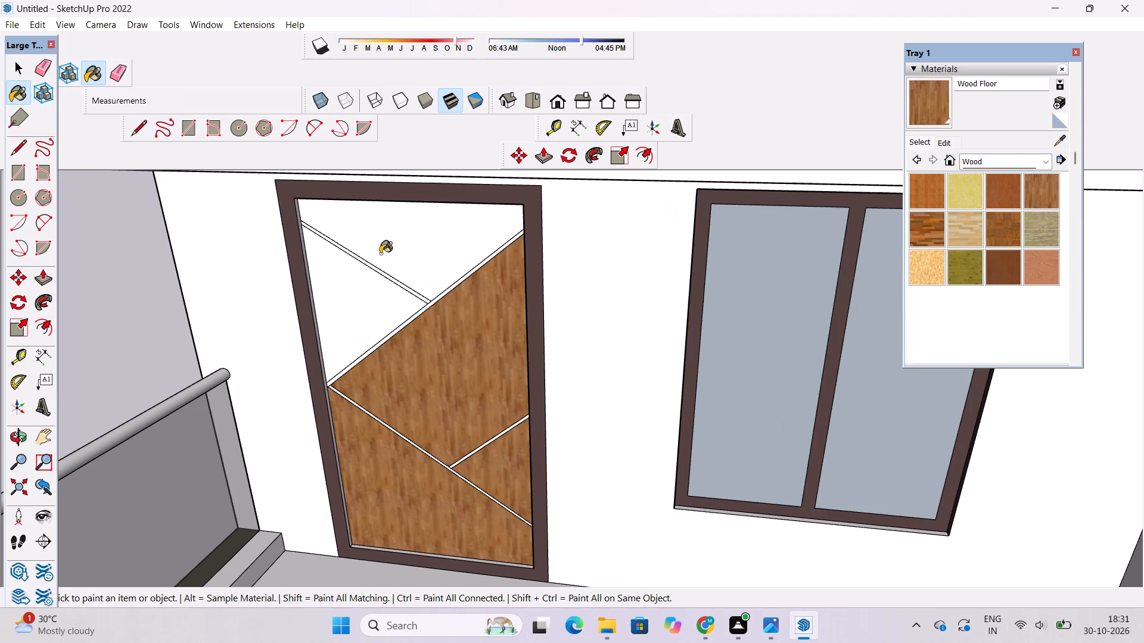
click(400, 254)
click(384, 296)
Paint all five panels of the third balcony's door with Wood Floor.
scroll(419, 347, down, 18)
scroll(406, 245, up, 3)
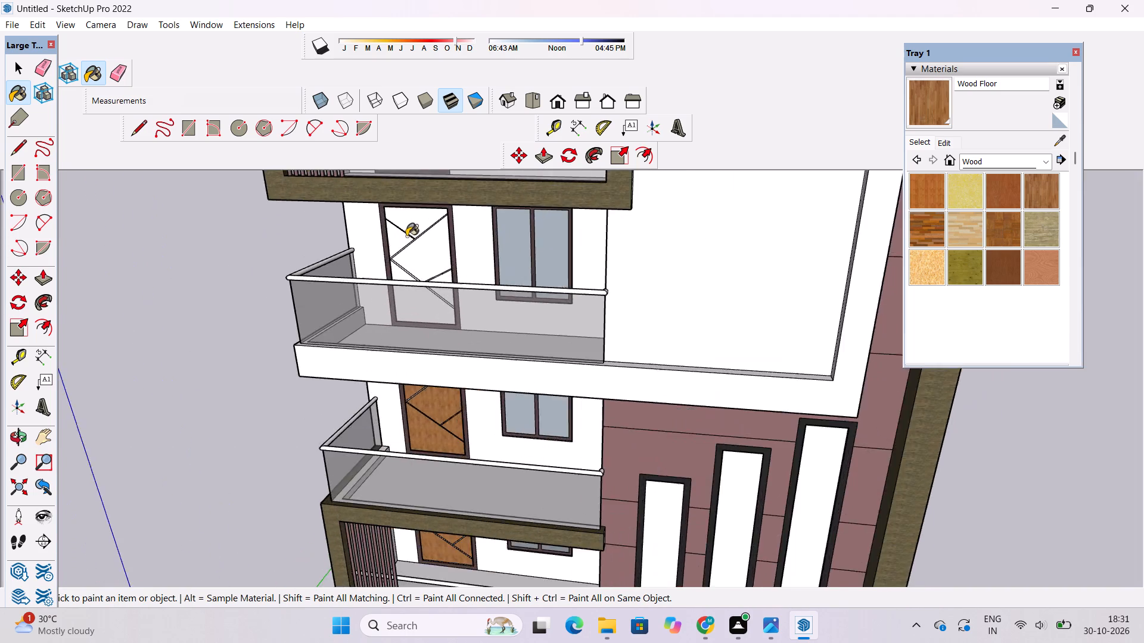
scroll(406, 236, up, 2)
scroll(410, 229, down, 2)
scroll(411, 229, up, 17)
click(375, 377)
click(460, 363)
click(434, 295)
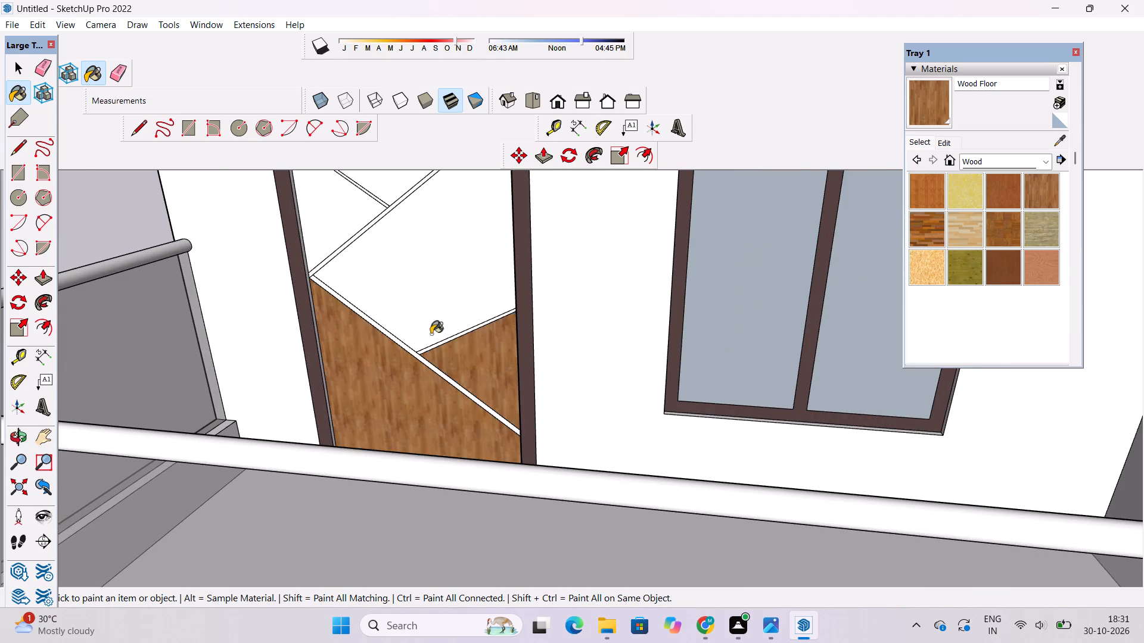
scroll(436, 404, down, 5)
scroll(381, 306, up, 1)
click(378, 295)
click(417, 240)
Paint all five panels of the top balcony's door, inside the upper wooden frame, with Wood Floor.
scroll(443, 392, down, 14)
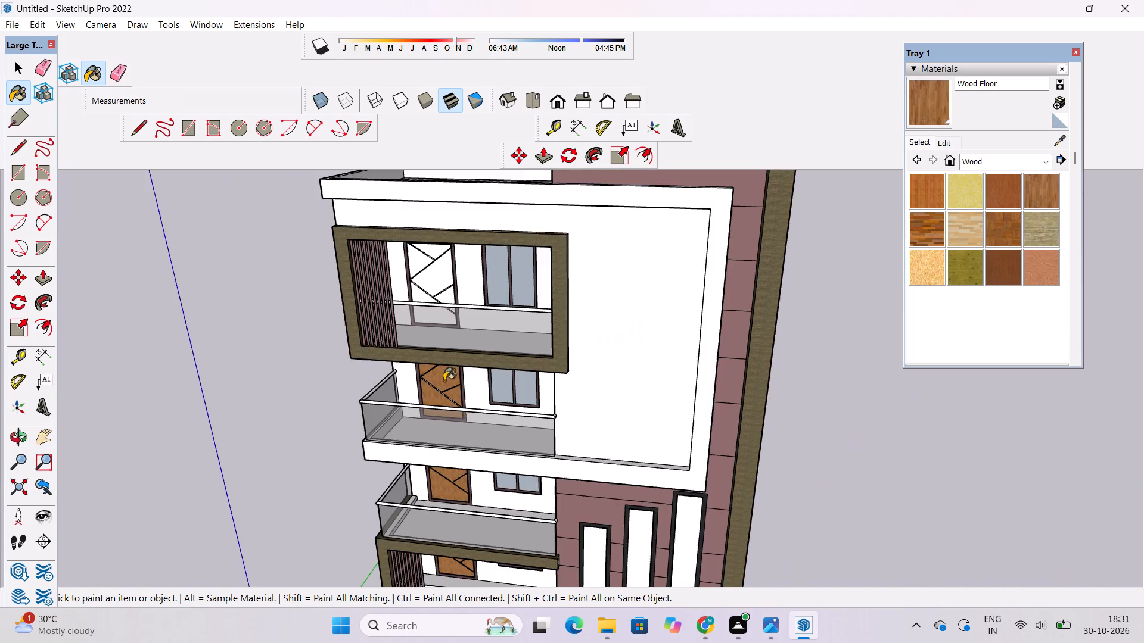
scroll(444, 380, down, 1)
scroll(433, 288, up, 18)
click(425, 424)
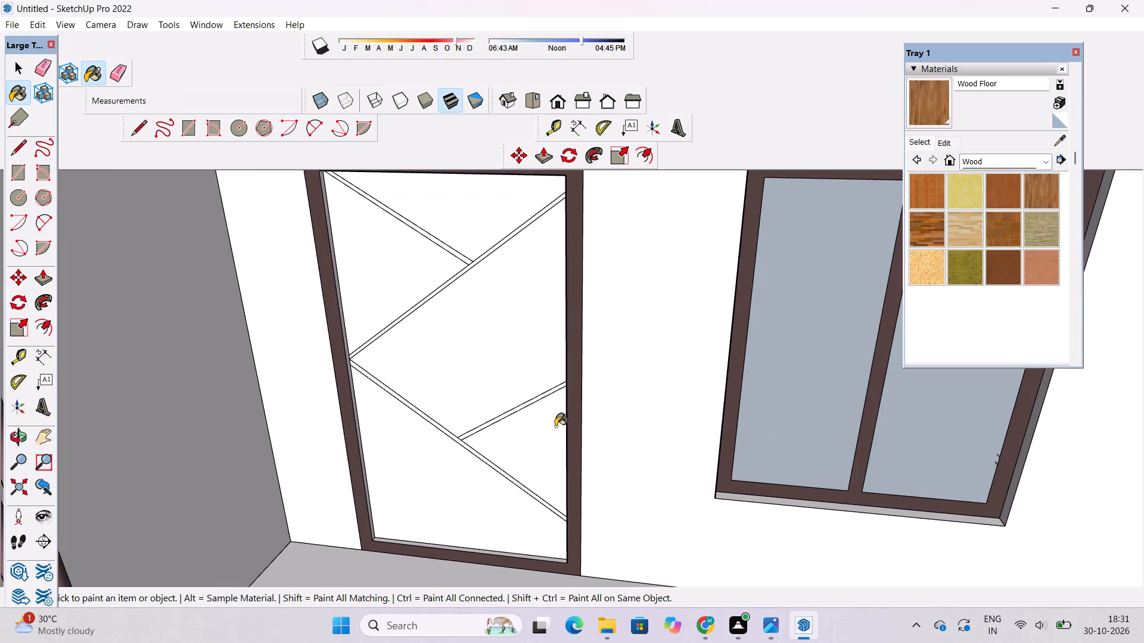
click(555, 426)
click(468, 371)
click(412, 306)
click(458, 240)
click(414, 283)
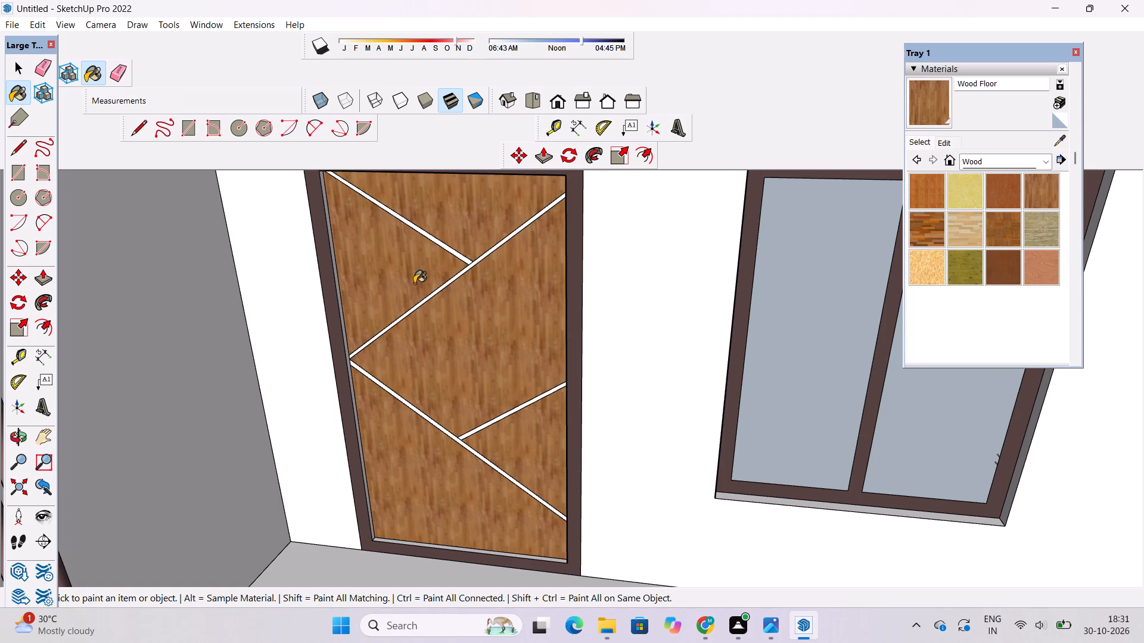
Darken the colour of the Wood Floor material used on the balcony doors.
key(o)
drag(477, 334, 503, 295)
scroll(513, 282, down, 5)
shift+drag(522, 293, 526, 317)
drag(526, 332, 523, 313)
scroll(514, 280, up, 5)
shift+drag(550, 331, 545, 297)
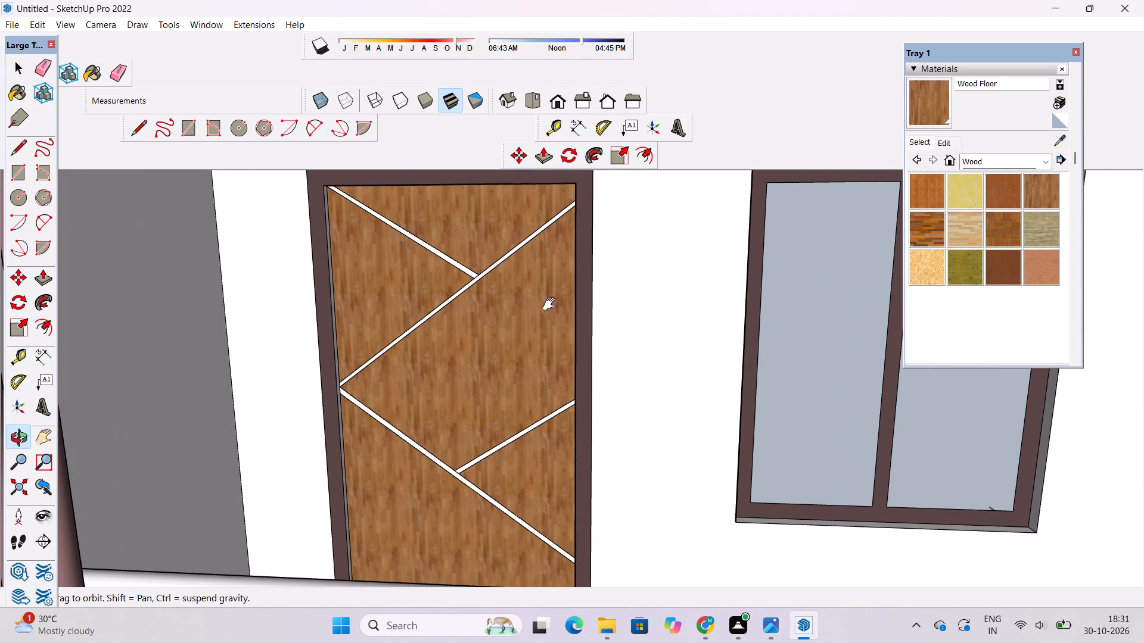
scroll(568, 334, down, 4)
shift+drag(555, 365, 545, 321)
scroll(530, 338, down, 5)
shift+drag(519, 390, 460, 390)
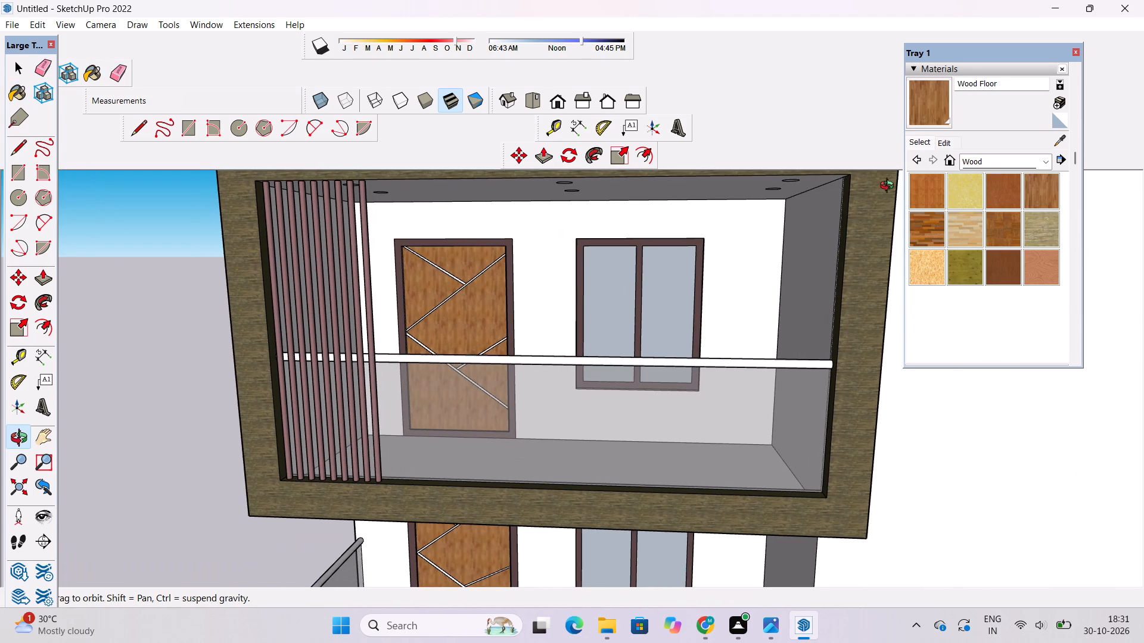
click(938, 146)
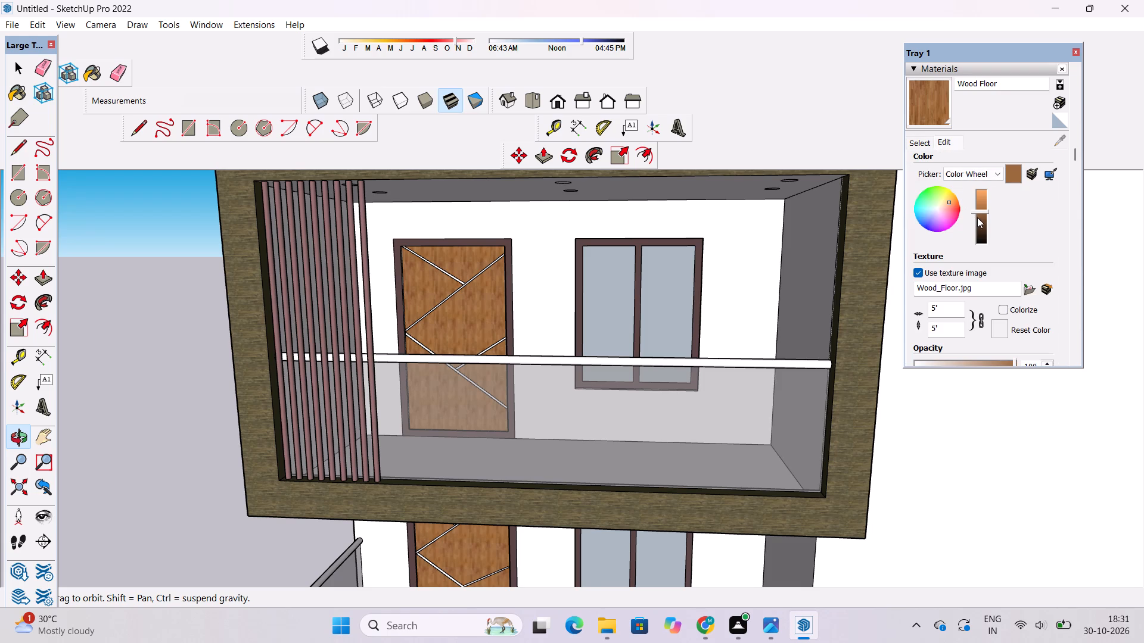
click(977, 217)
Examine the darker Wood Floor finish on the balcony doors, up close and from below.
scroll(570, 275, down, 5)
drag(565, 336, 559, 286)
shift+drag(568, 331, 543, 277)
drag(543, 269, 543, 300)
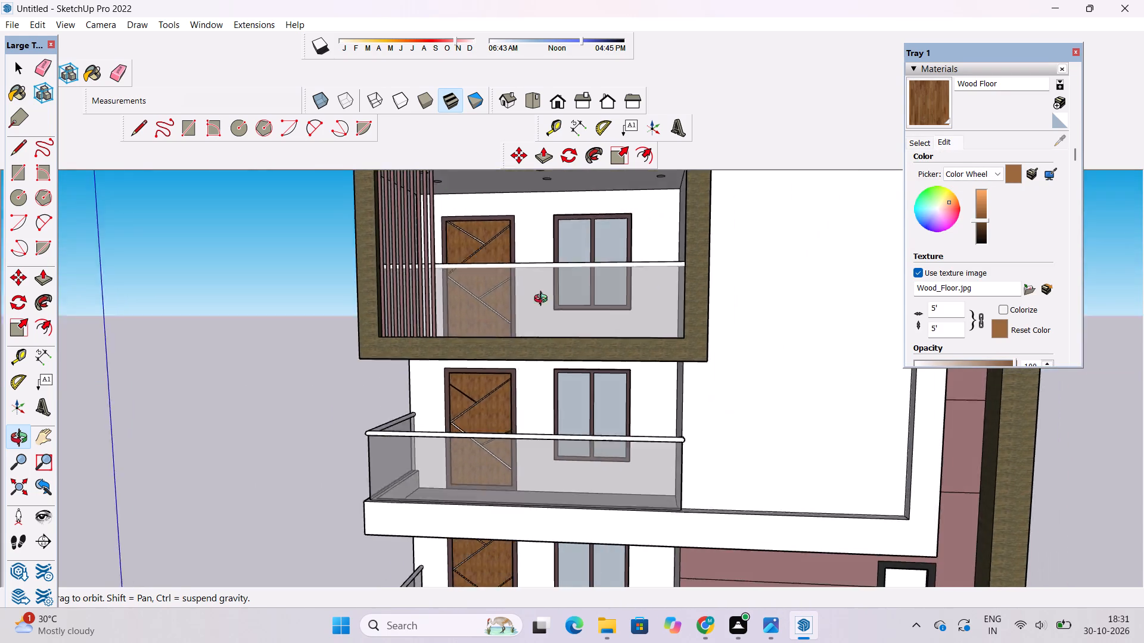
drag(543, 300, 548, 412)
scroll(511, 256, up, 11)
shift+drag(509, 265, 508, 288)
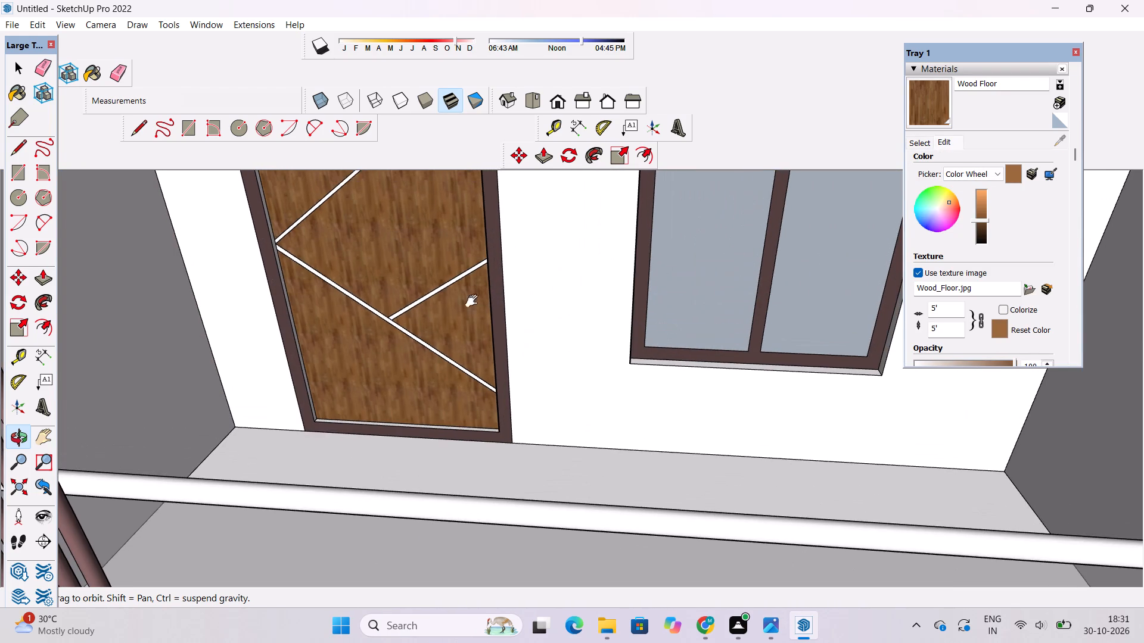
shift+scroll(388, 321, up, 4)
shift+drag(390, 324, 459, 316)
scroll(607, 246, down, 2)
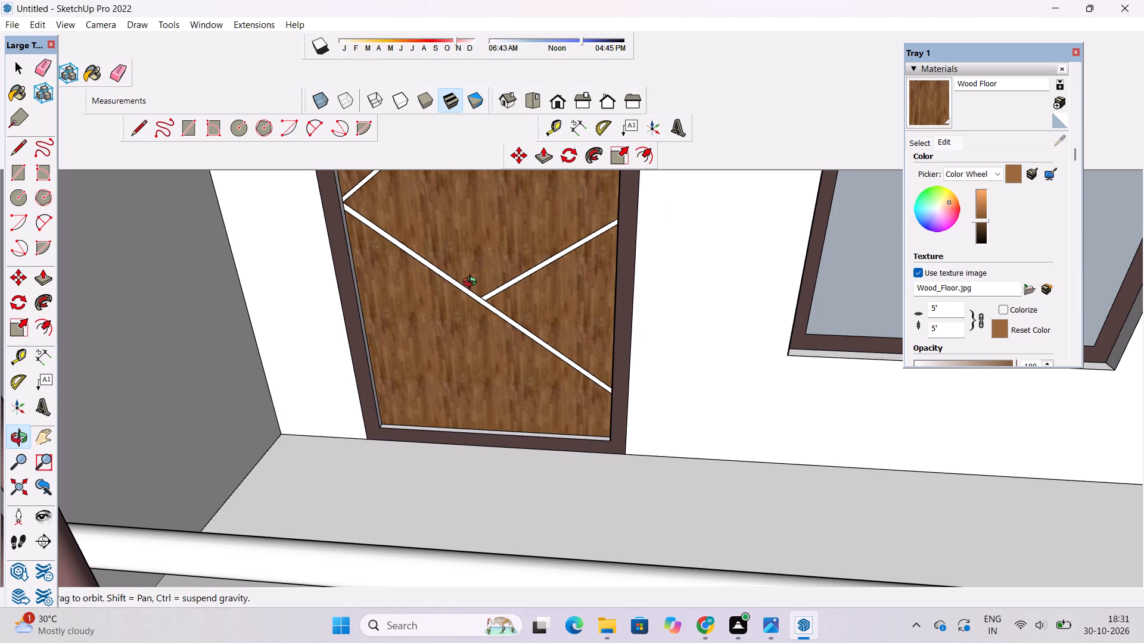
scroll(472, 283, down, 11)
drag(481, 348, 510, 169)
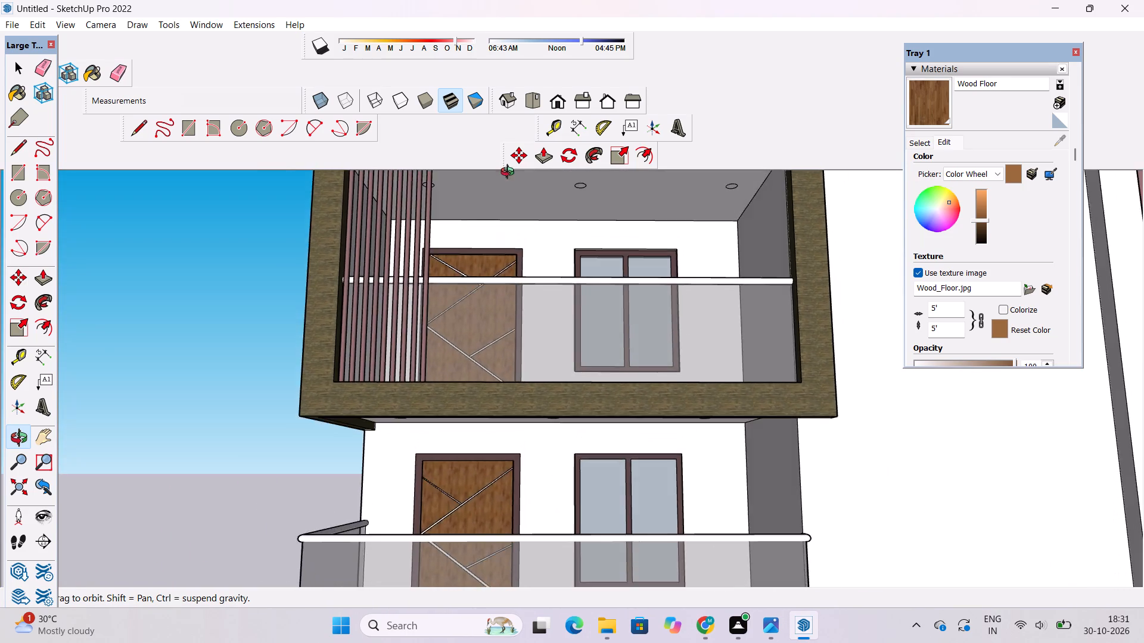
Examine the whole facade from several angles to compare the door finish with the remaining unpainted surfaces.
scroll(512, 273, down, 9)
drag(545, 327, 589, 402)
shift+drag(589, 402, 557, 280)
drag(593, 329, 576, 332)
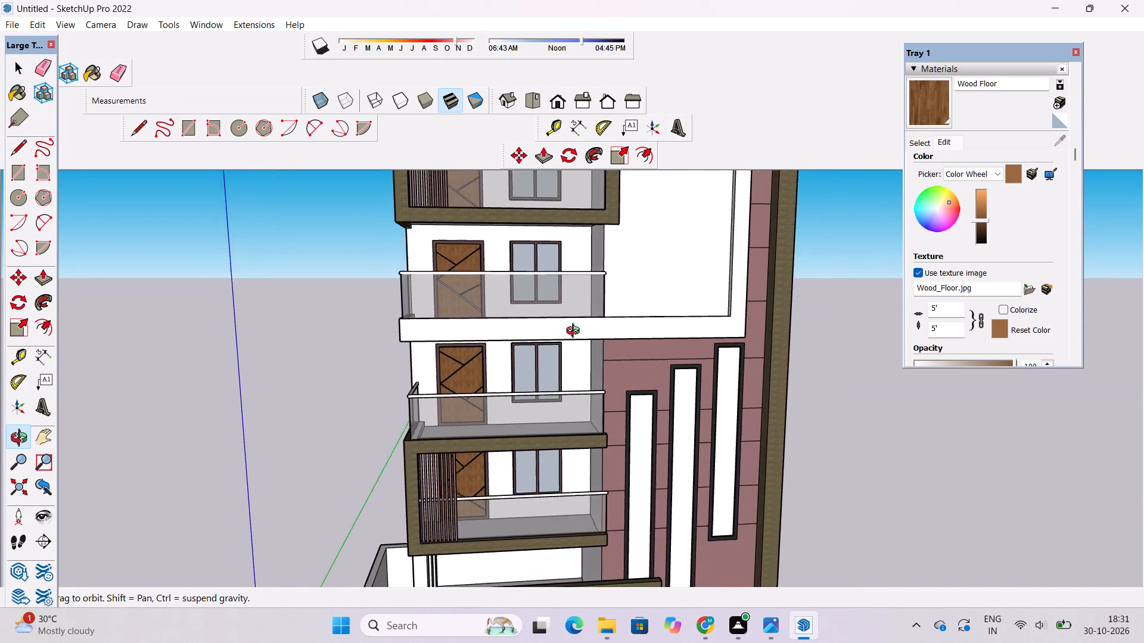
drag(576, 332, 534, 326)
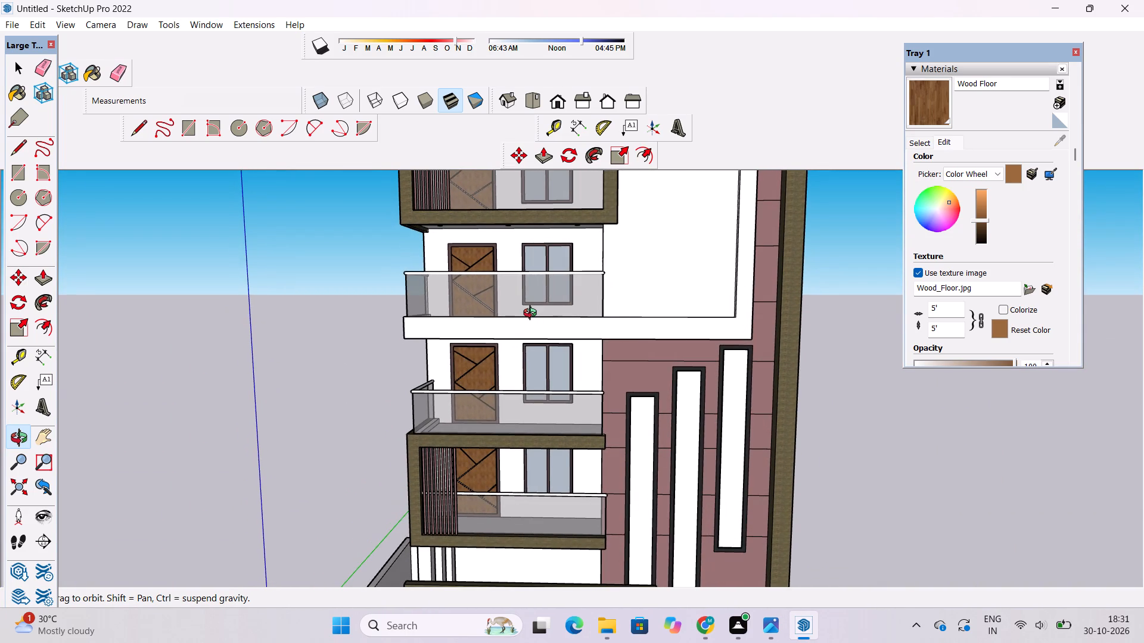
shift+drag(554, 280, 548, 307)
shift+scroll(529, 314, down, 7)
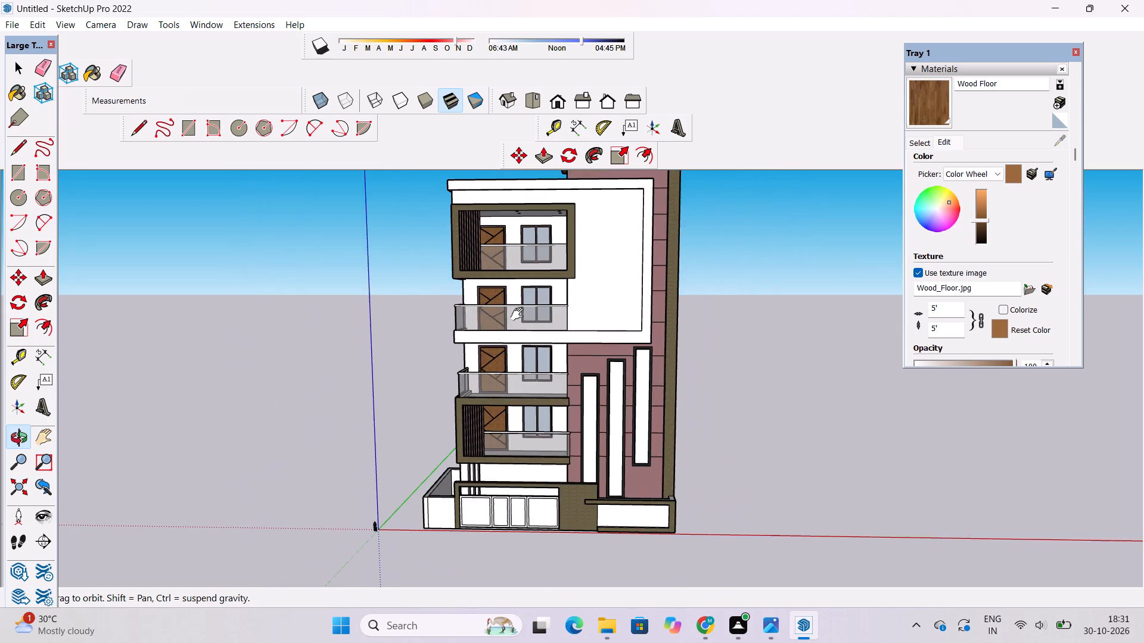
drag(436, 257, 539, 255)
shift+drag(532, 346, 528, 294)
drag(577, 366, 468, 424)
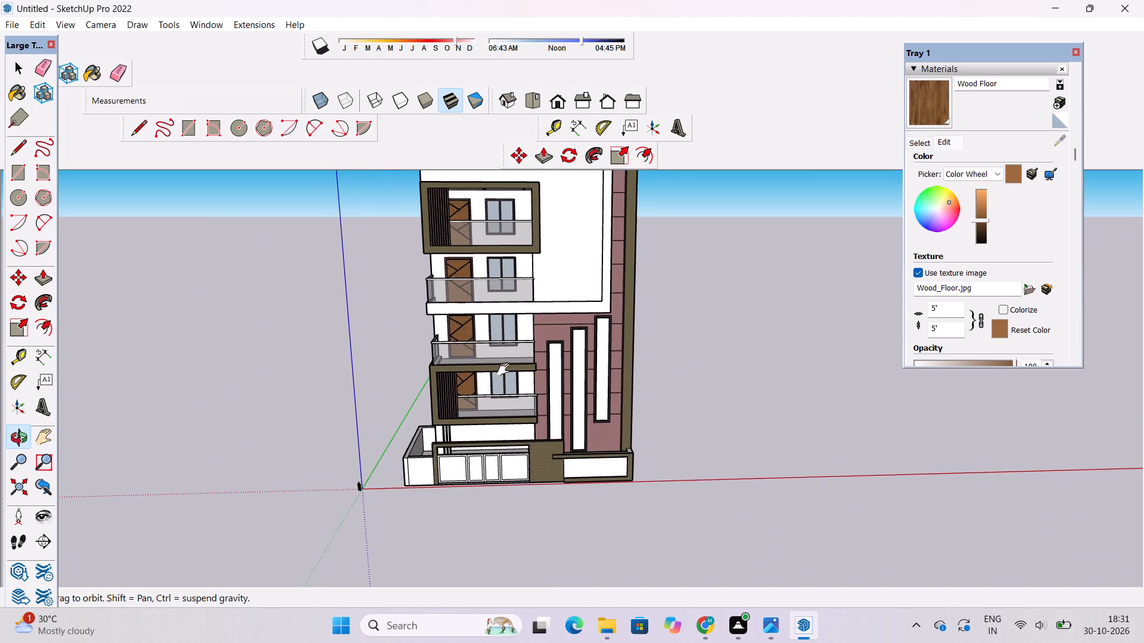
shift+drag(546, 329, 554, 368)
drag(554, 368, 557, 355)
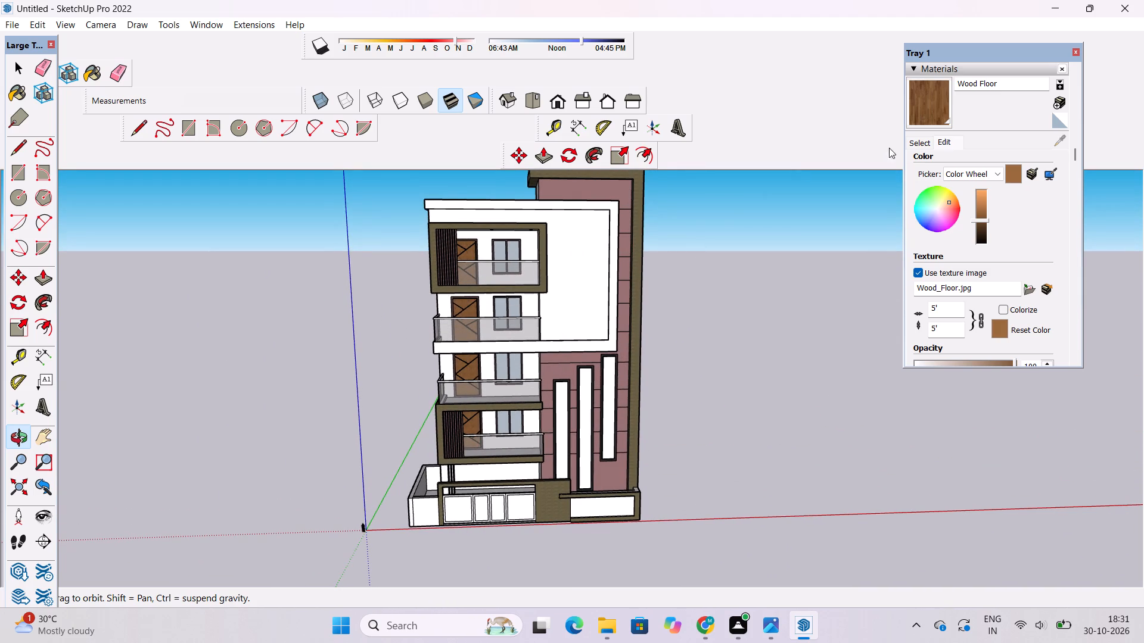
Paint the large recessed wall around the top balcony frame with Cladding Weathered from the Brick, Cladding and Siding materials.
click(918, 144)
click(999, 160)
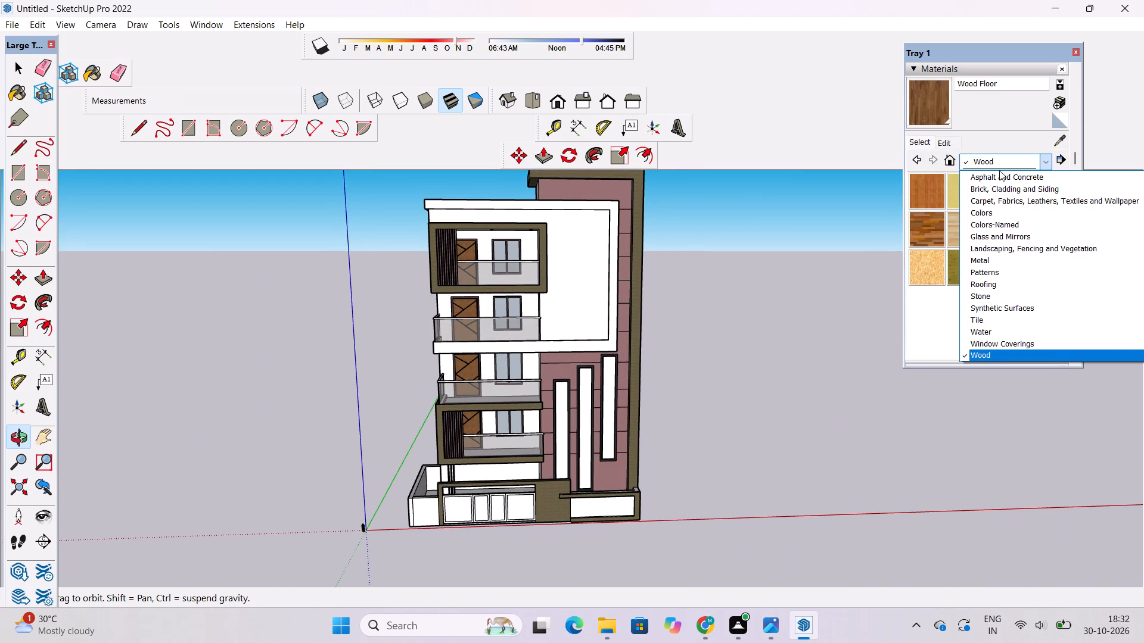
click(1000, 190)
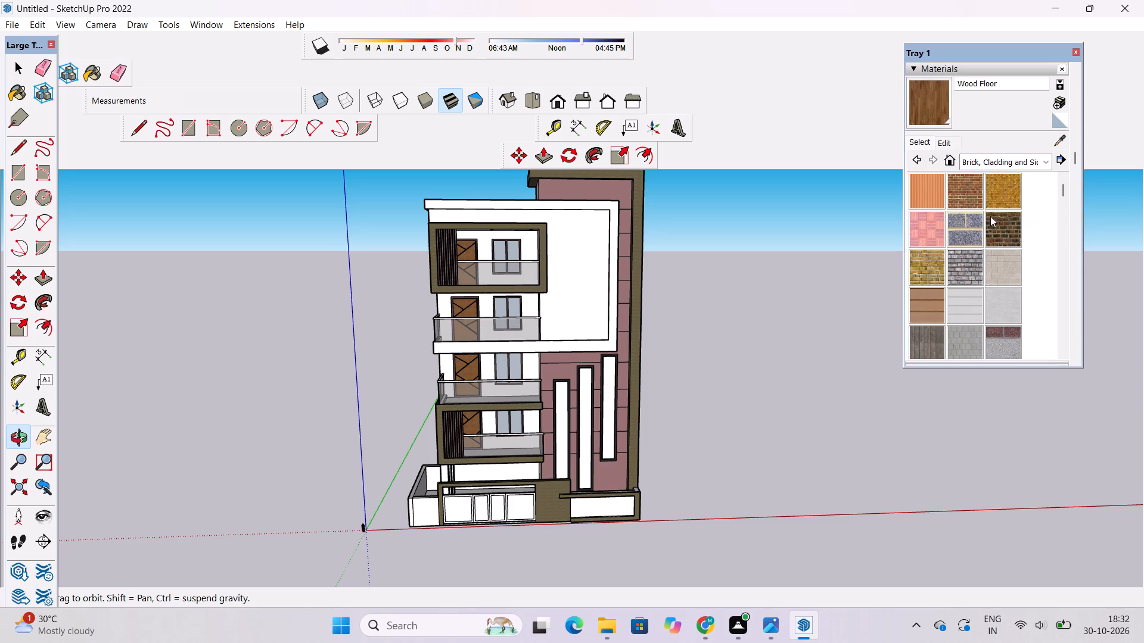
scroll(976, 236, down, 1)
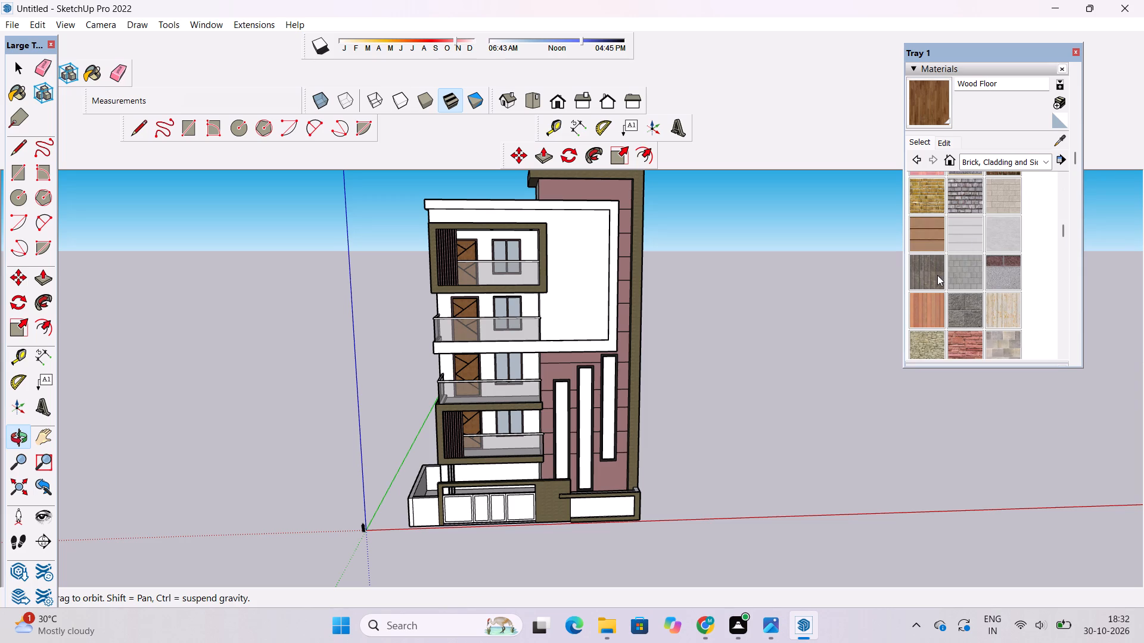
click(934, 273)
scroll(526, 282, up, 5)
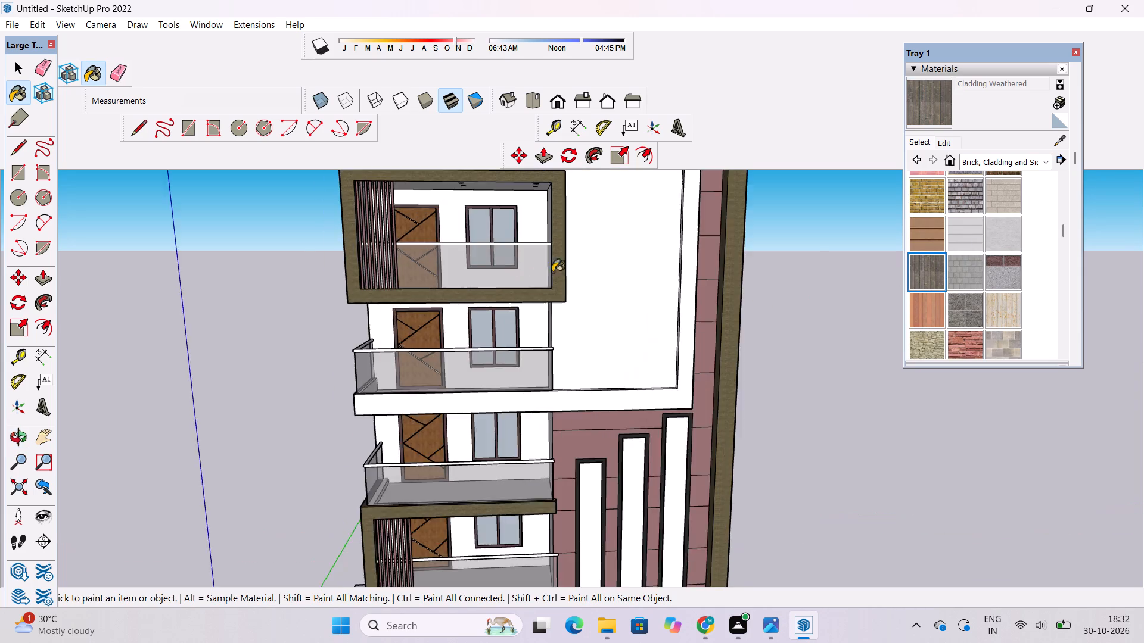
scroll(552, 272, up, 6)
click(606, 249)
scroll(618, 323, down, 10)
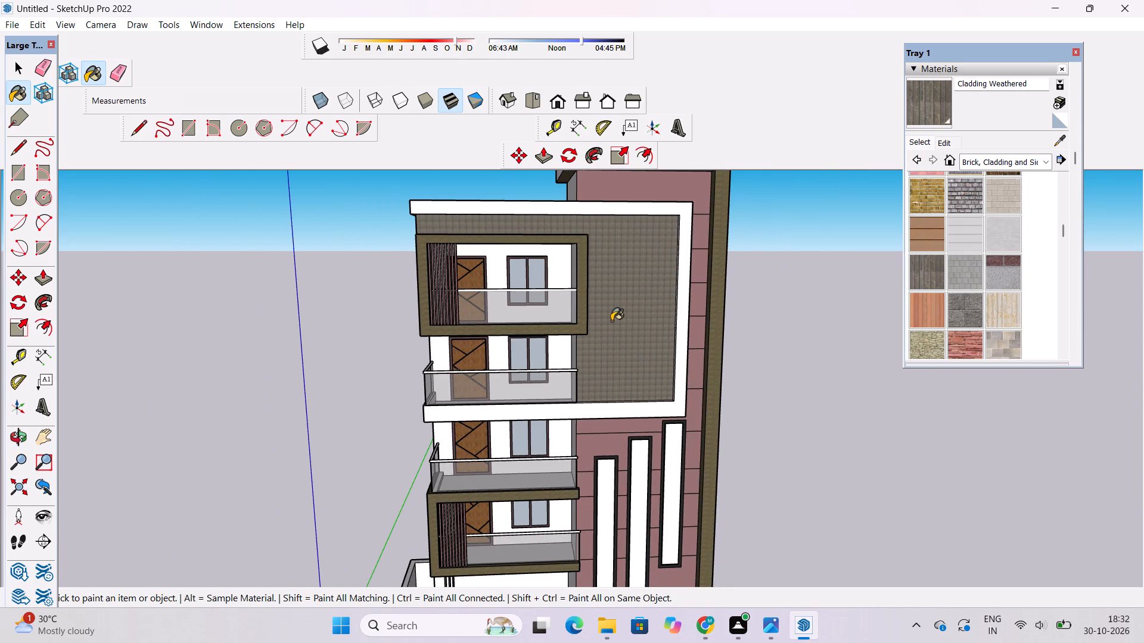
scroll(700, 308, down, 2)
Paint the upper band of the building's side wall, beside the top balcony, with Cladding Weathered.
key(o)
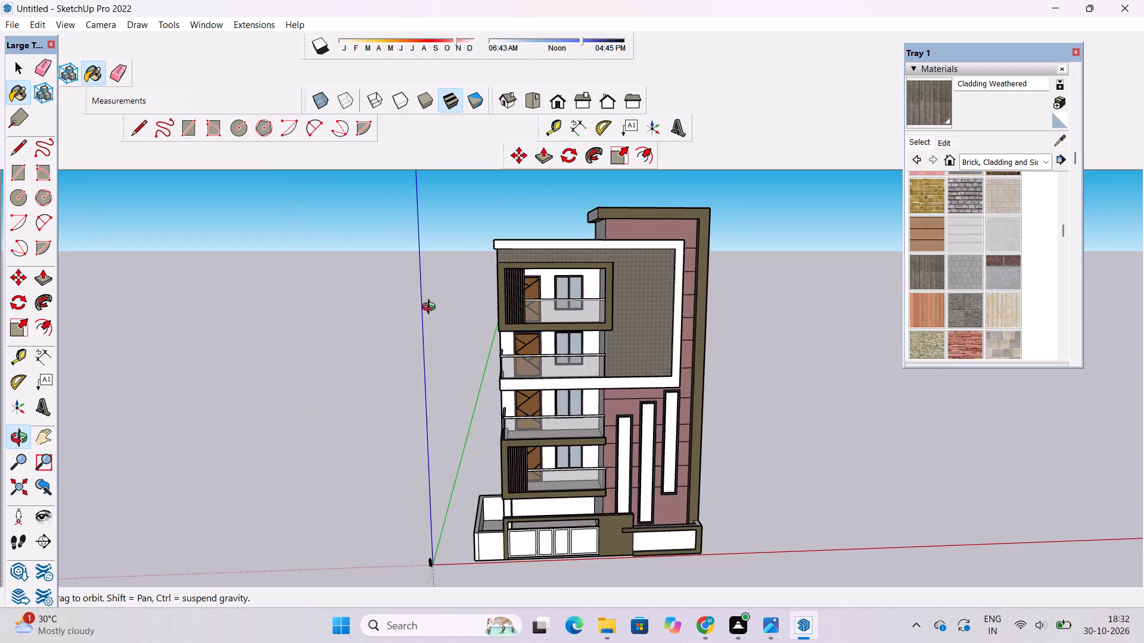
drag(395, 323, 785, 345)
shift+scroll(569, 270, up, 5)
shift+drag(570, 268, 577, 319)
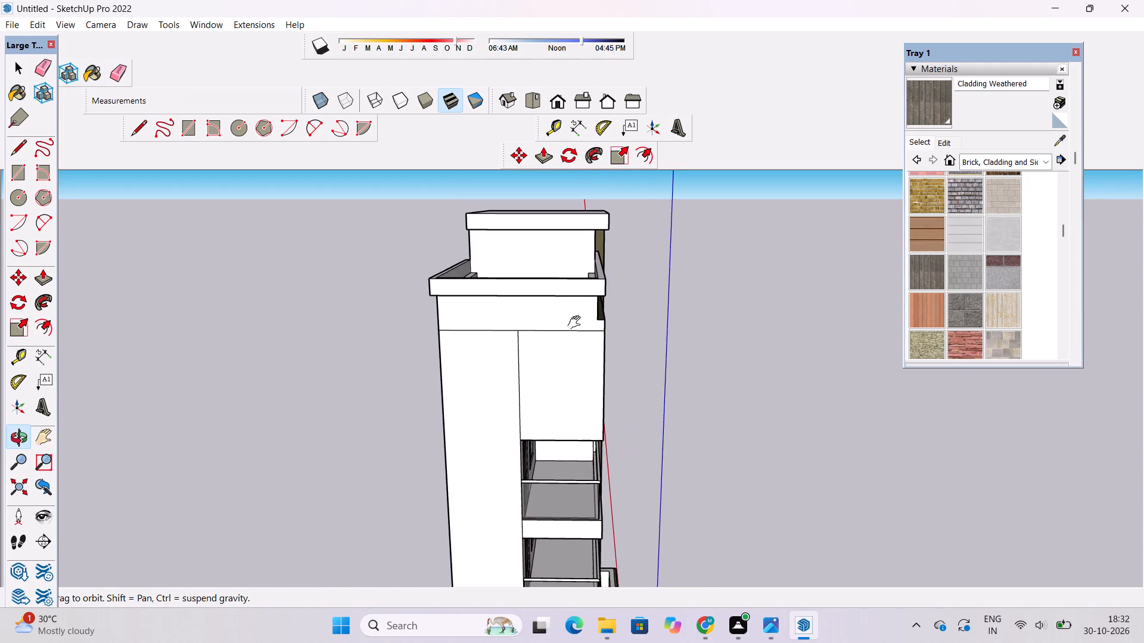
drag(577, 324, 506, 303)
click(922, 101)
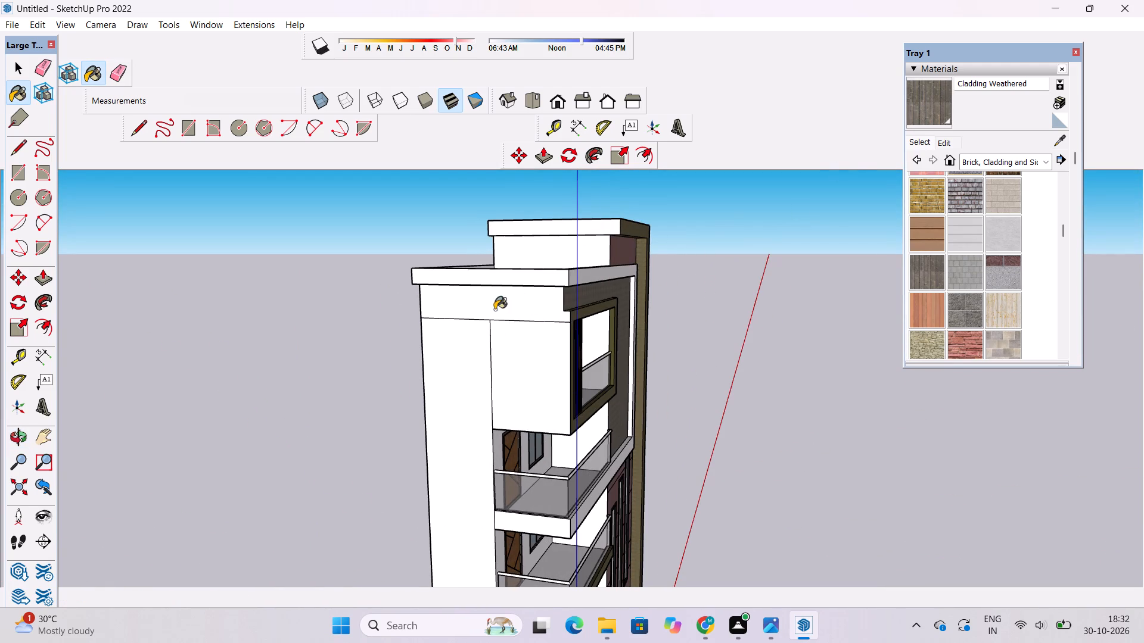
click(495, 310)
Examine the Cladding Weathered finish on the side band and recessed front wall, up close and across the whole facade.
key(o)
scroll(520, 319, up, 18)
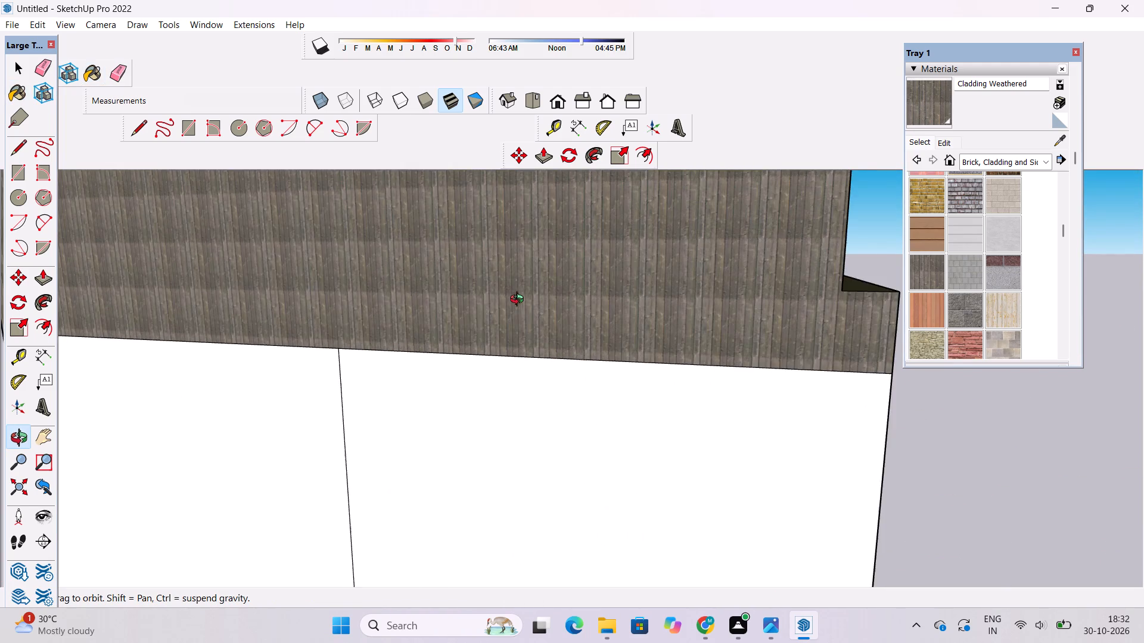
drag(273, 355, 711, 329)
scroll(724, 313, down, 18)
drag(806, 383, 624, 396)
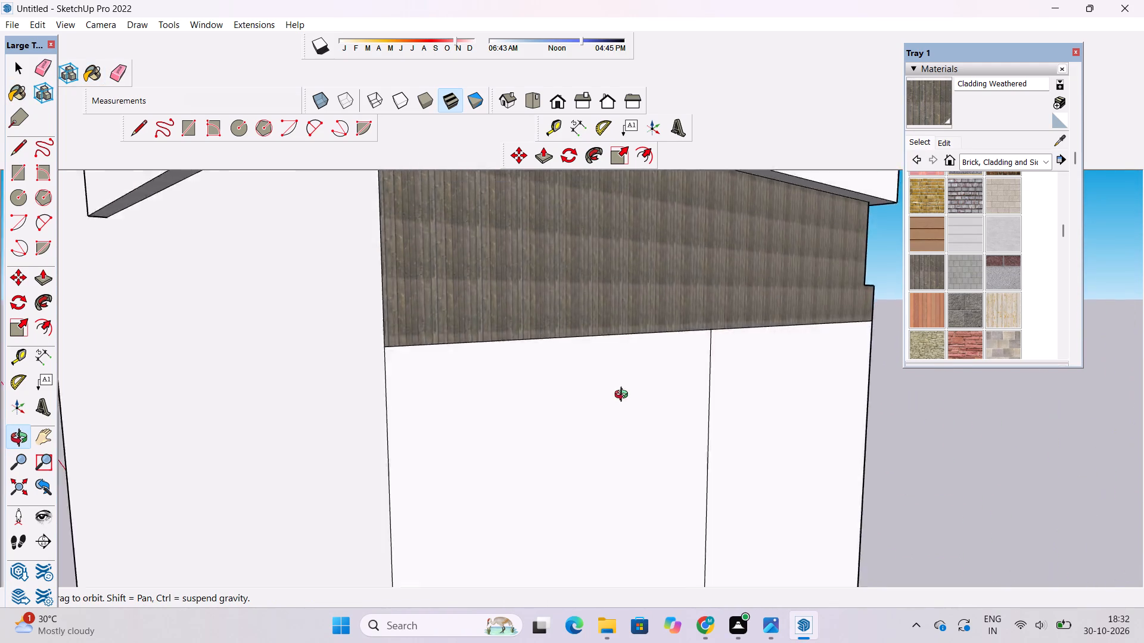
drag(624, 396, 473, 414)
scroll(470, 413, down, 5)
shift+drag(505, 429, 505, 339)
scroll(918, 253, down, 5)
drag(904, 390, 635, 373)
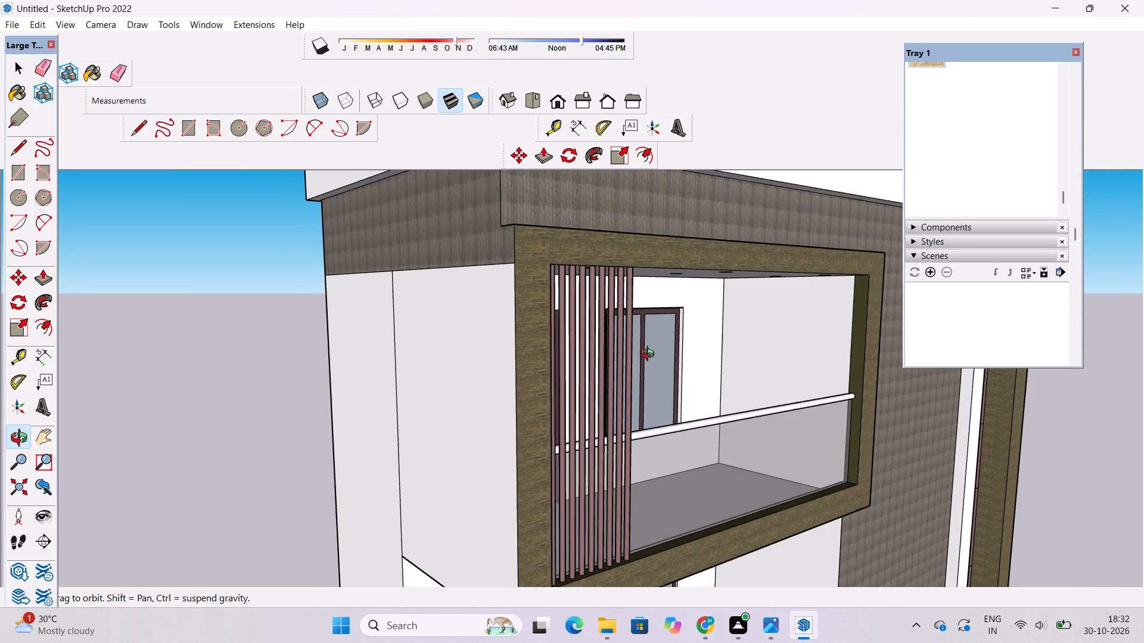
shift+drag(749, 382, 626, 235)
scroll(935, 160, up, 4)
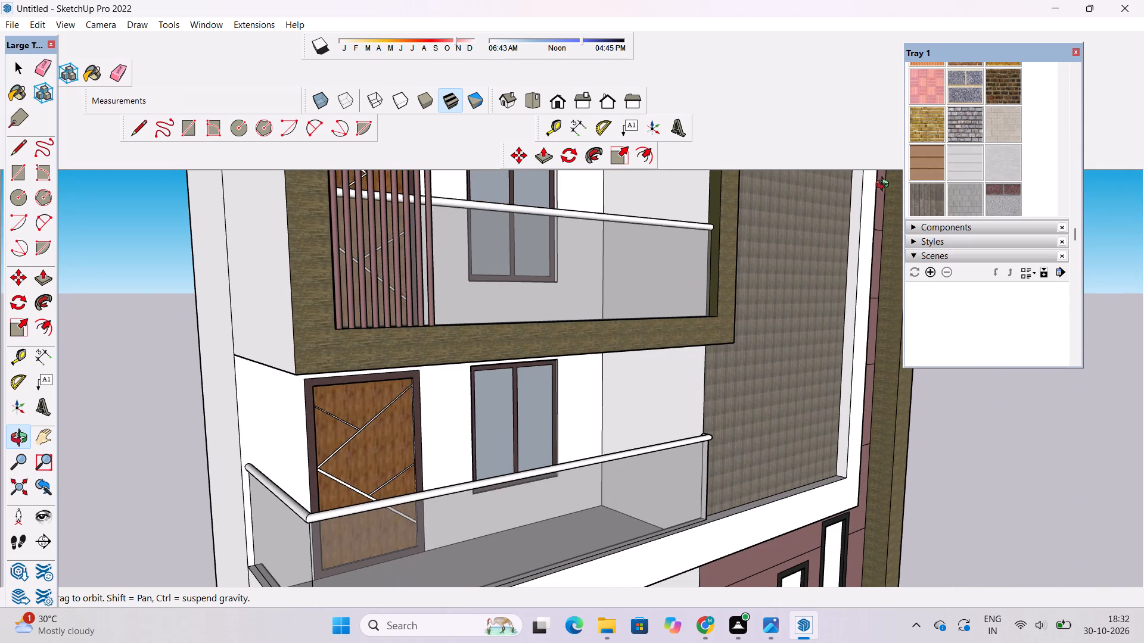
drag(780, 361, 735, 263)
scroll(728, 305, down, 5)
drag(762, 401, 626, 525)
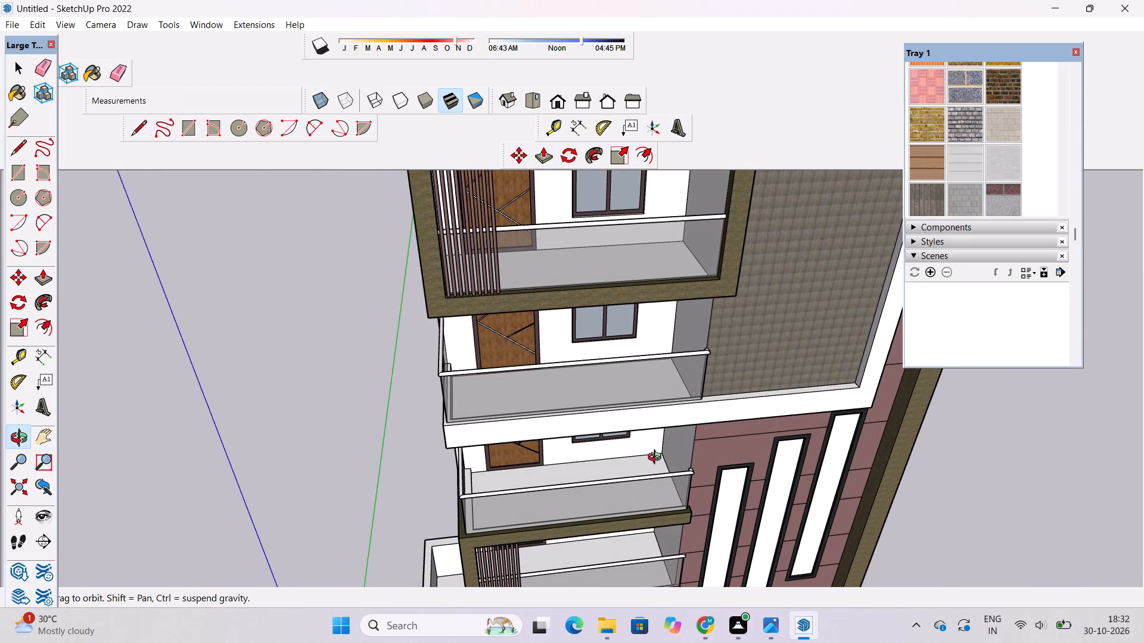
scroll(663, 448, down, 10)
shift+drag(742, 446, 729, 455)
drag(725, 458, 684, 370)
scroll(734, 385, up, 5)
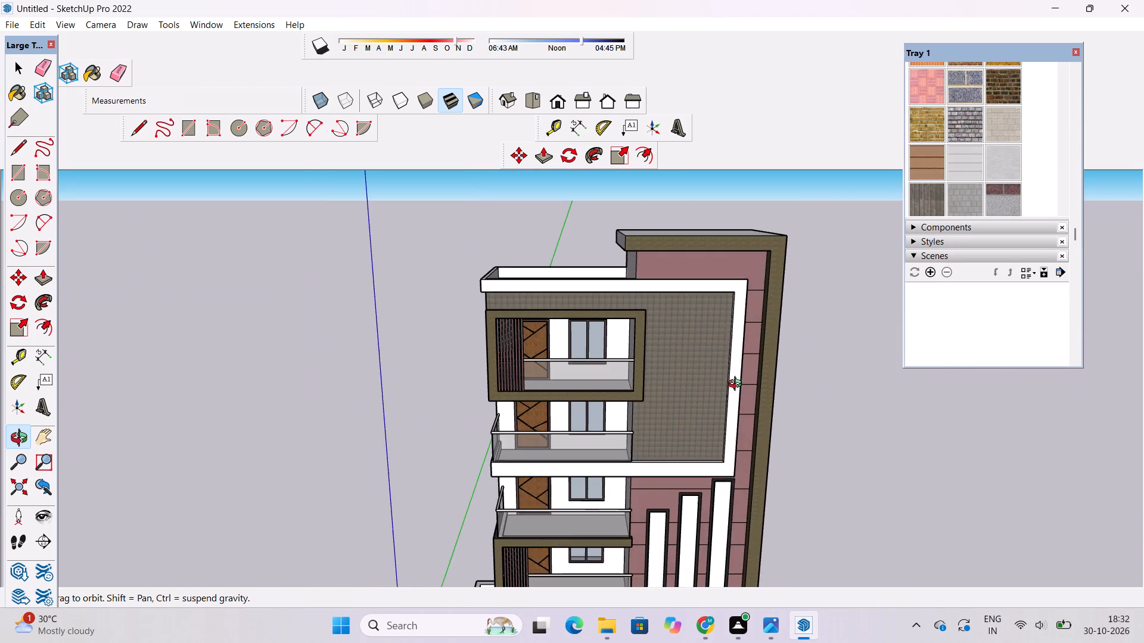
shift+drag(736, 394, 717, 399)
shift+drag(670, 483, 652, 422)
scroll(667, 422, up, 4)
shift+drag(679, 444, 602, 416)
scroll(602, 415, down, 3)
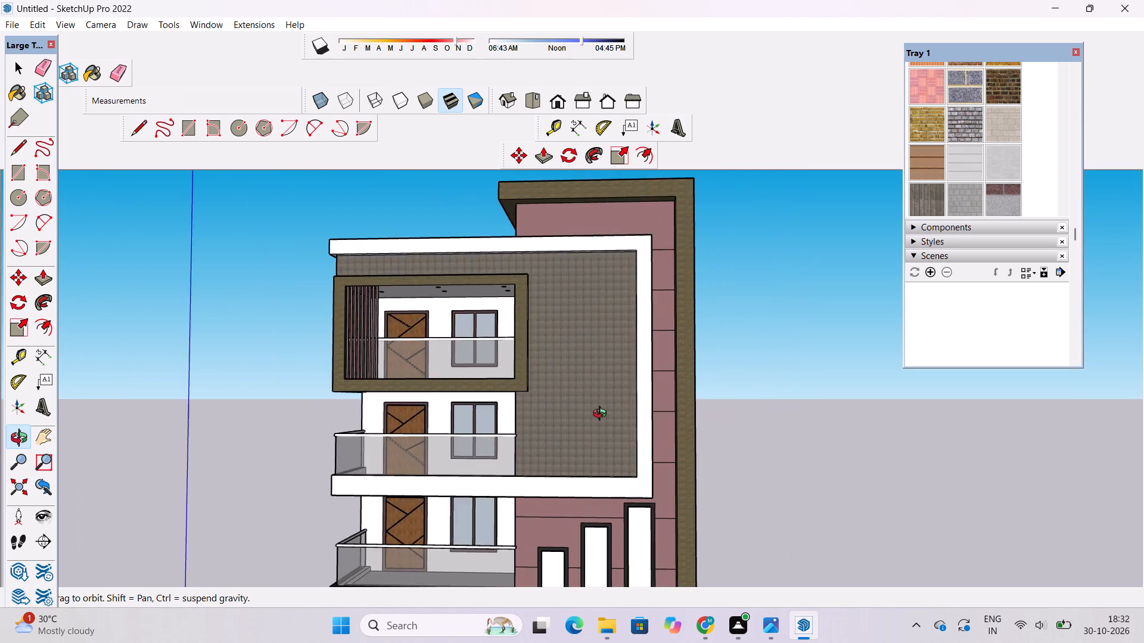
drag(605, 421, 614, 456)
shift+drag(615, 458, 617, 447)
Set the Cladding Weathered texture size to 15' by 15', after trying 30' and 10'.
scroll(929, 187, up, 8)
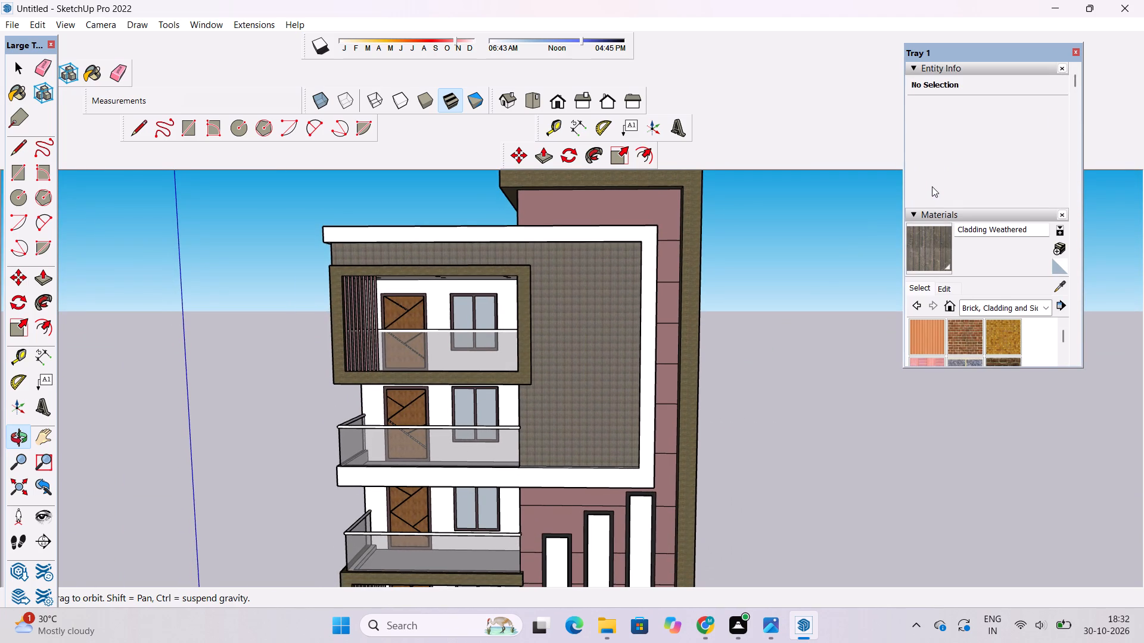
scroll(935, 198, down, 2)
click(946, 145)
scroll(645, 326, down, 4)
shift+drag(615, 410, 587, 369)
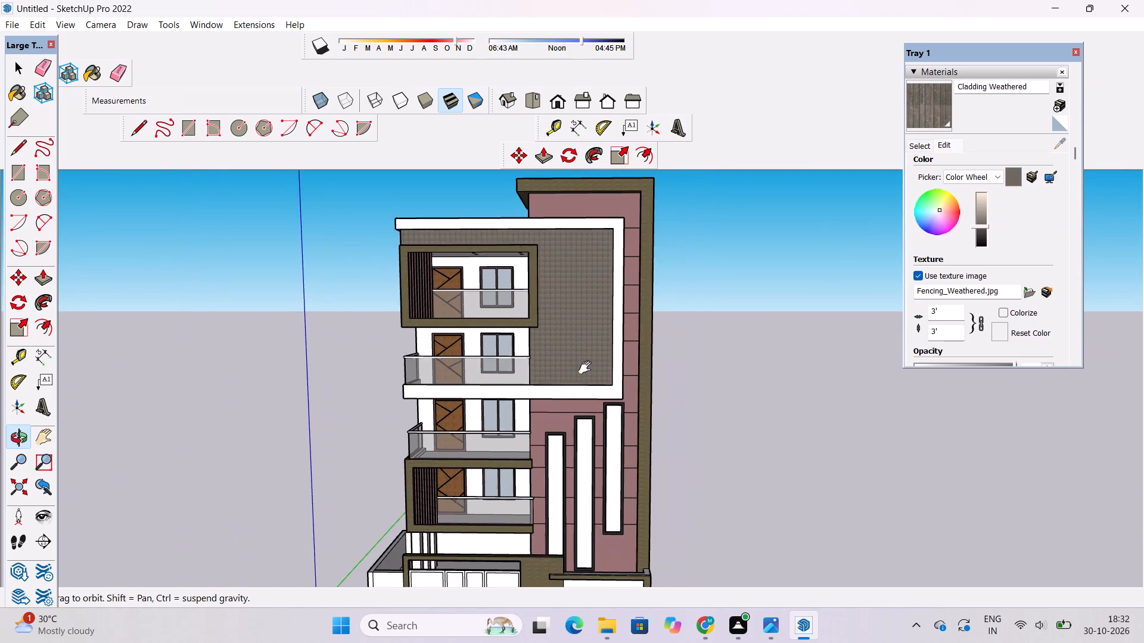
drag(587, 367, 590, 389)
click(943, 334)
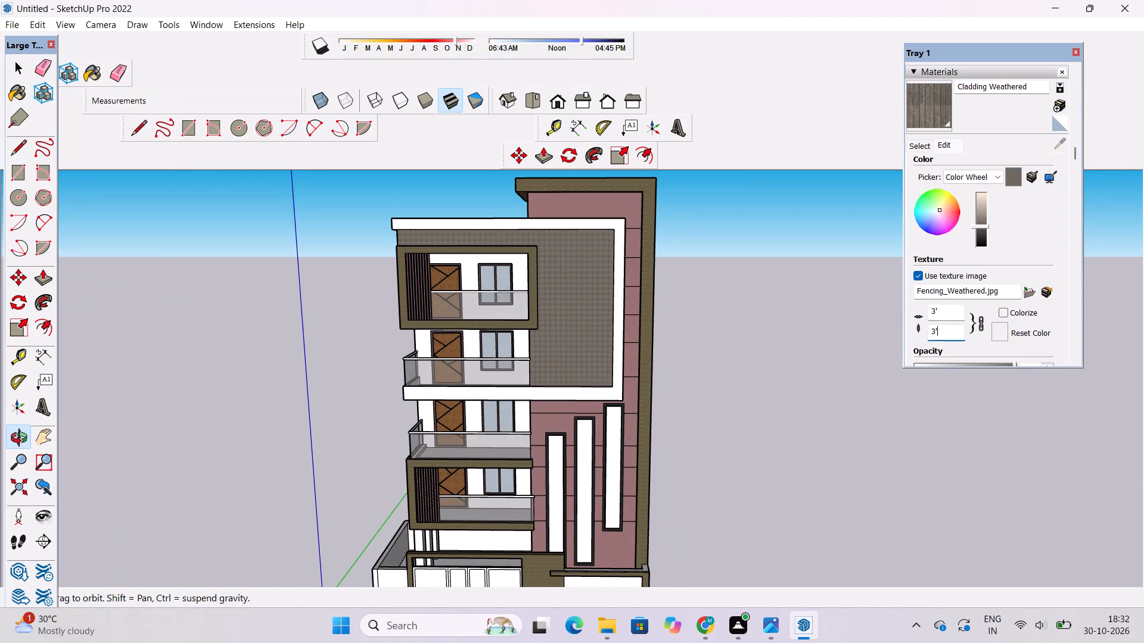
key(BackSpace)
text(0')
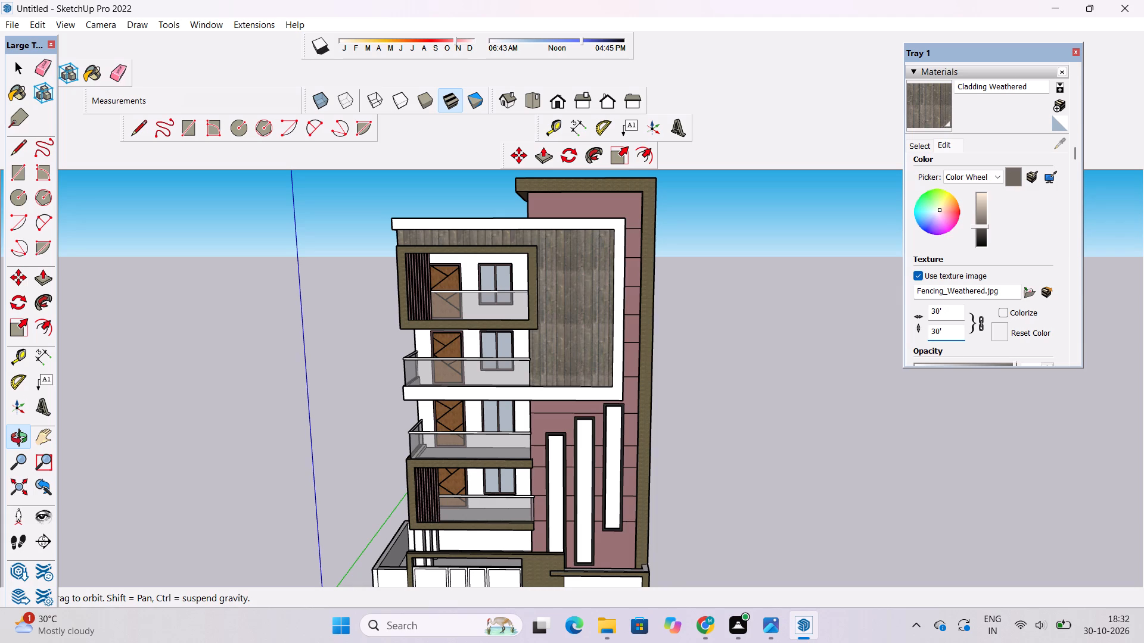
key(BackSpace)
key(BackSpace)
key(BackSpace)
text(10')
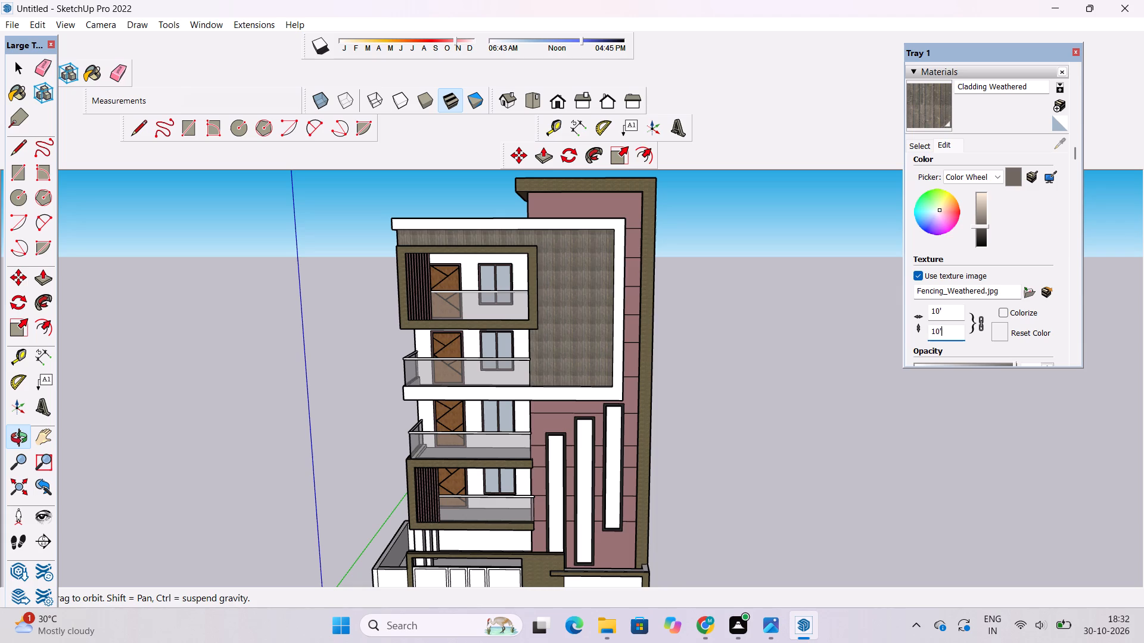
key(BackSpace)
key(BackSpace)
text(5')
key(Return)
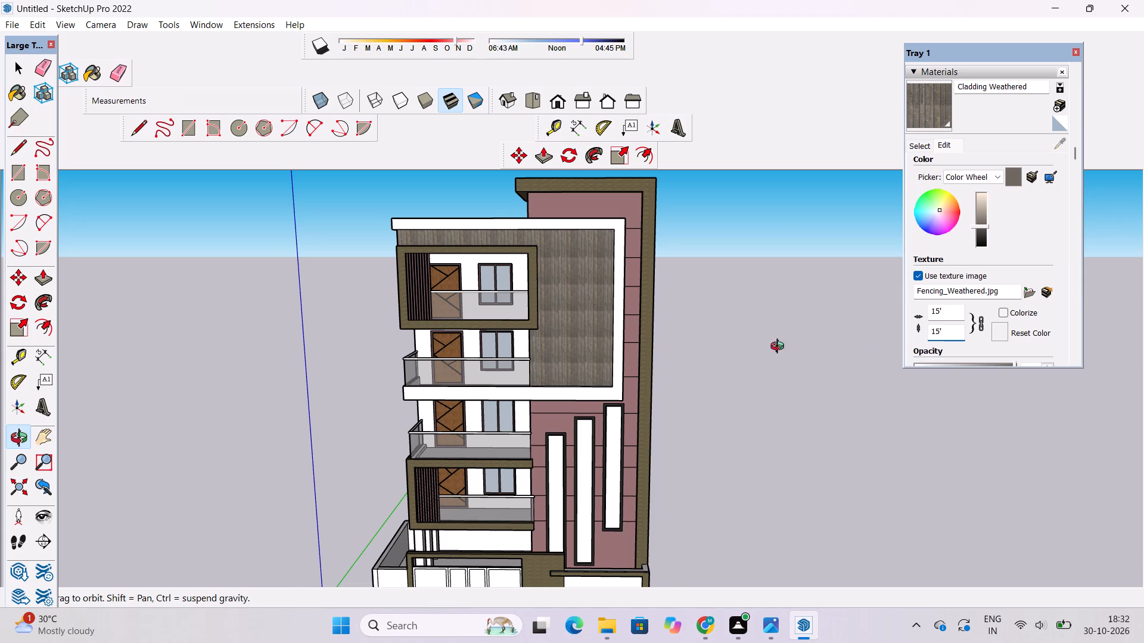
Examine the rescaled cladding on the upper wall and the rest of the facade from several angles, down to the gate.
scroll(365, 351, up, 5)
scroll(355, 375, down, 7)
drag(363, 398, 492, 361)
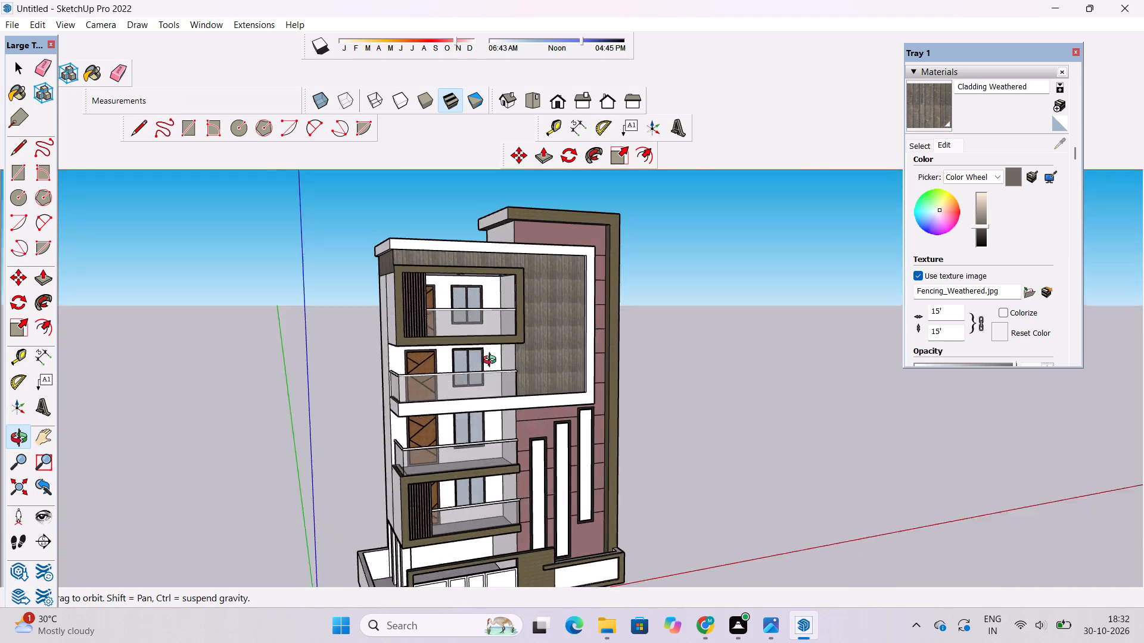
drag(492, 361, 496, 355)
scroll(545, 284, up, 10)
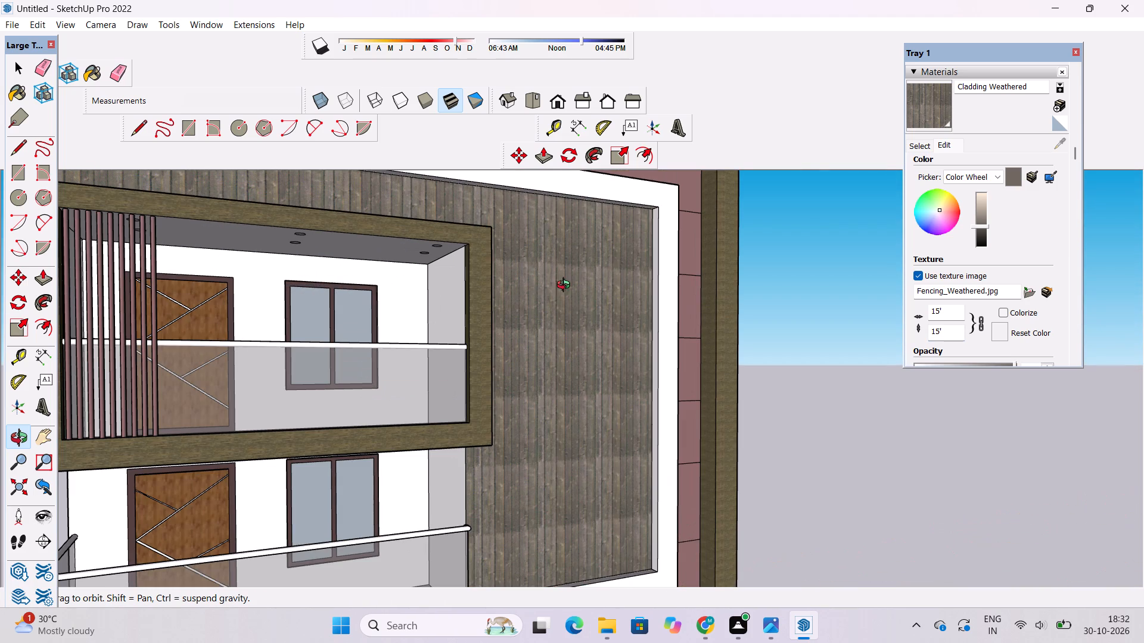
scroll(566, 286, down, 4)
drag(648, 327, 591, 344)
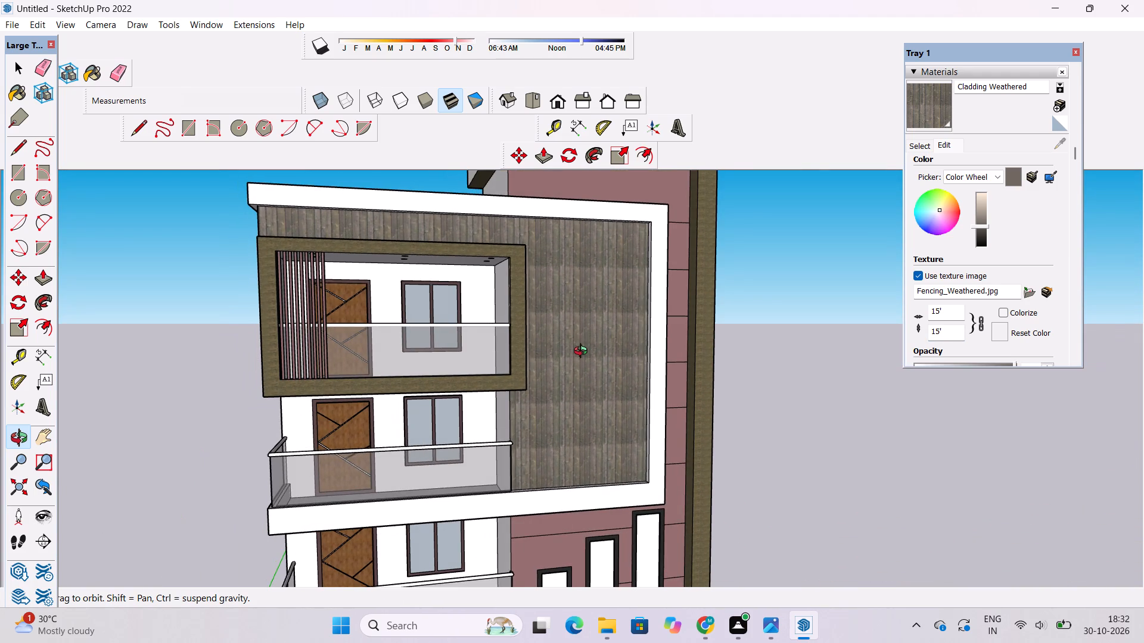
shift+drag(583, 350, 591, 264)
scroll(591, 268, down, 4)
drag(594, 413, 521, 424)
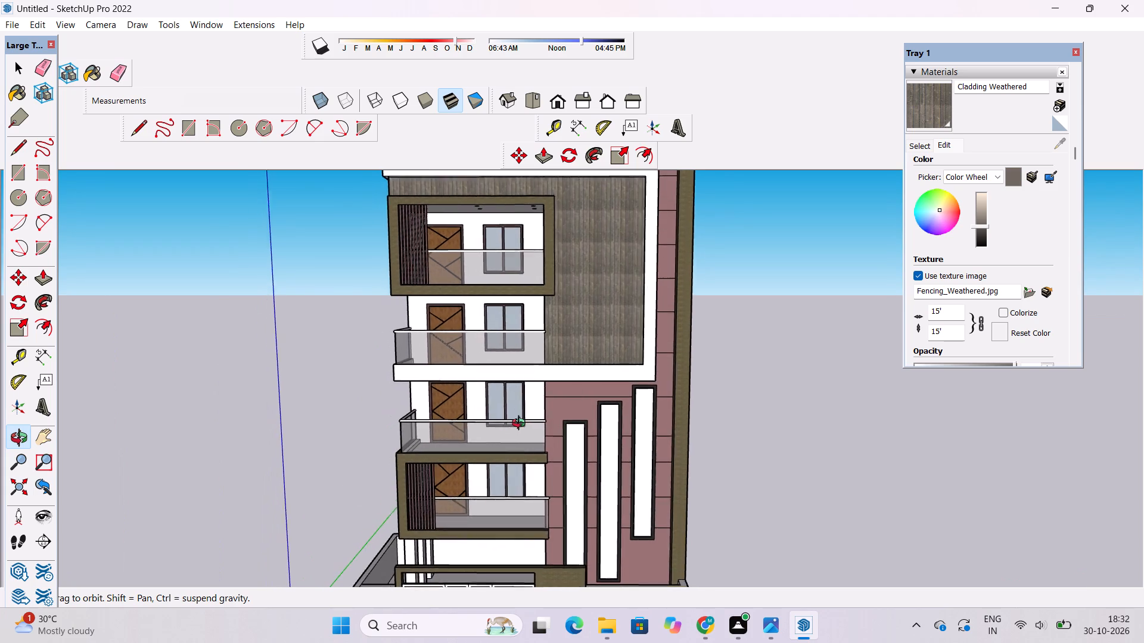
drag(521, 424, 686, 457)
drag(690, 459, 641, 454)
drag(632, 455, 593, 317)
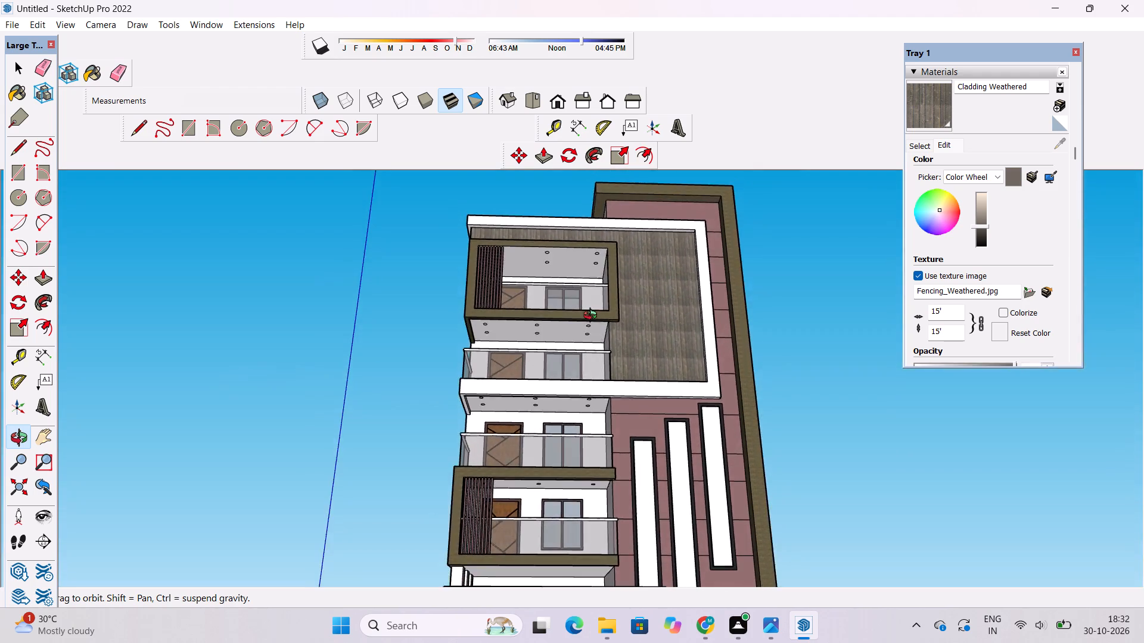
drag(593, 317, 613, 452)
shift+drag(598, 465, 588, 419)
scroll(589, 311, down, 6)
drag(523, 361, 708, 358)
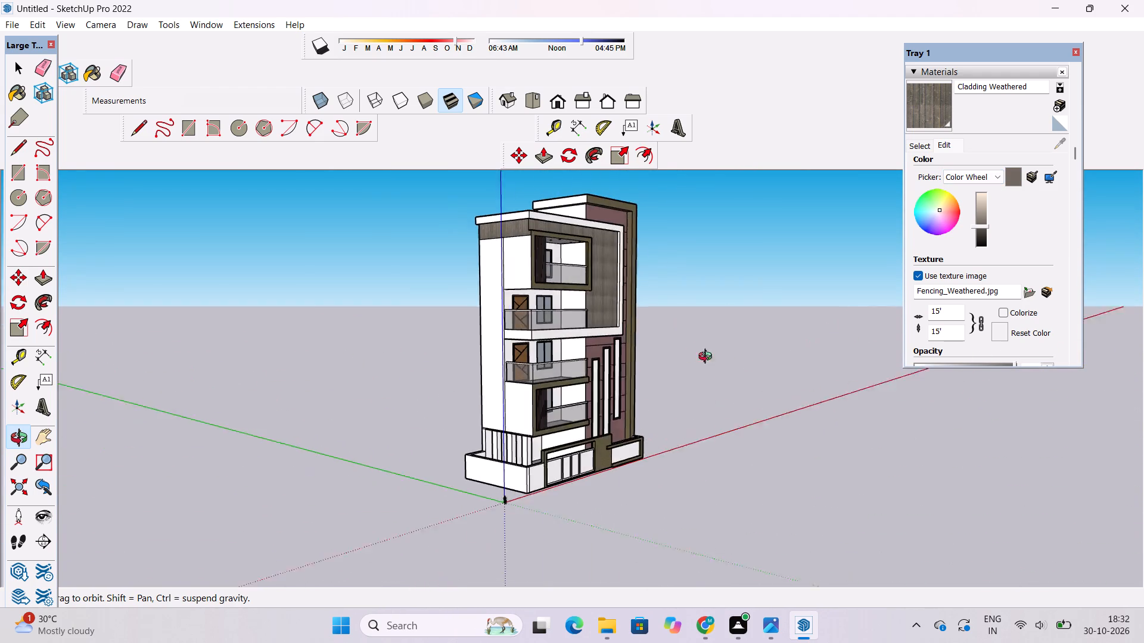
drag(708, 358, 679, 360)
scroll(630, 375, up, 9)
shift+drag(627, 403, 622, 363)
drag(611, 381, 541, 389)
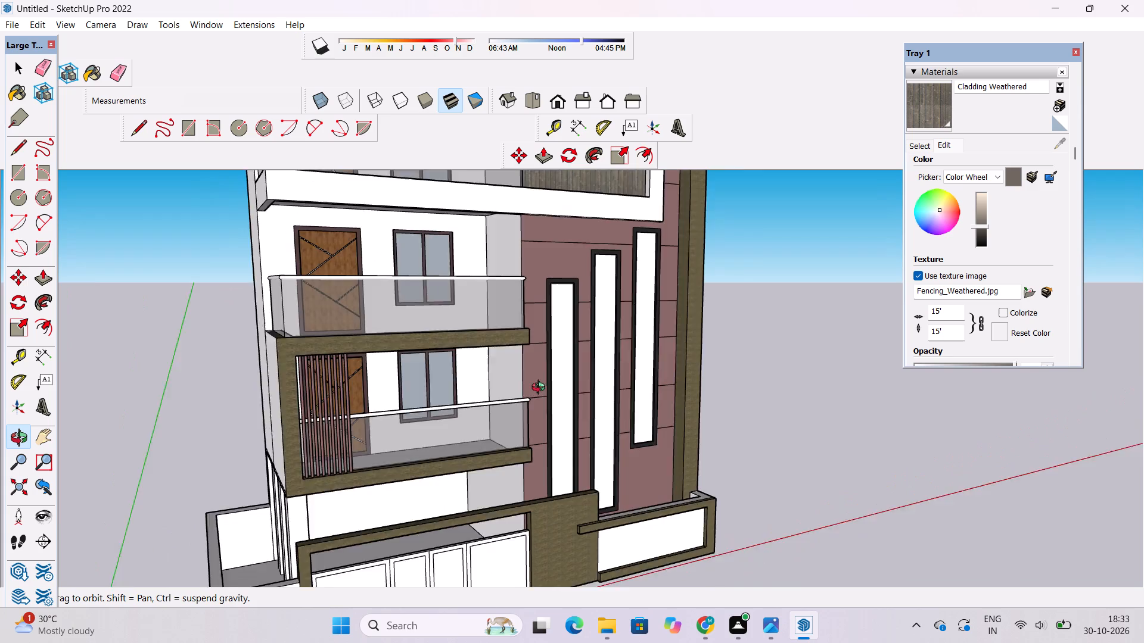
drag(541, 389, 460, 389)
drag(460, 389, 442, 345)
Look through the Brick, Cladding and Siding materials and the Colors-Named collection for a finish for the unpainted surfaces.
click(924, 148)
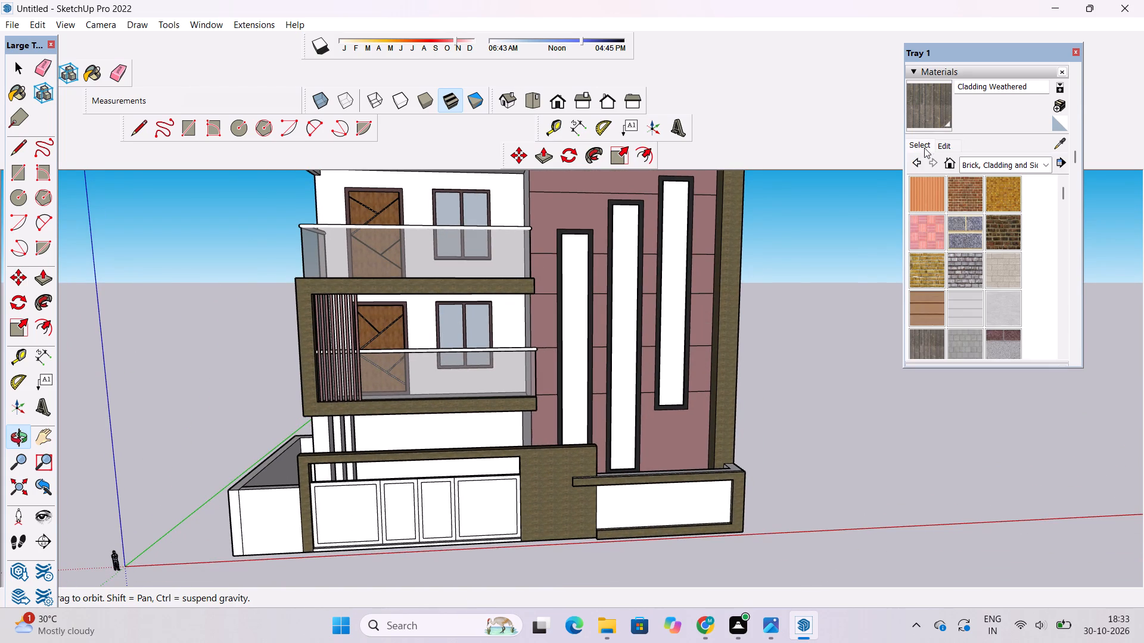
scroll(975, 200, down, 1)
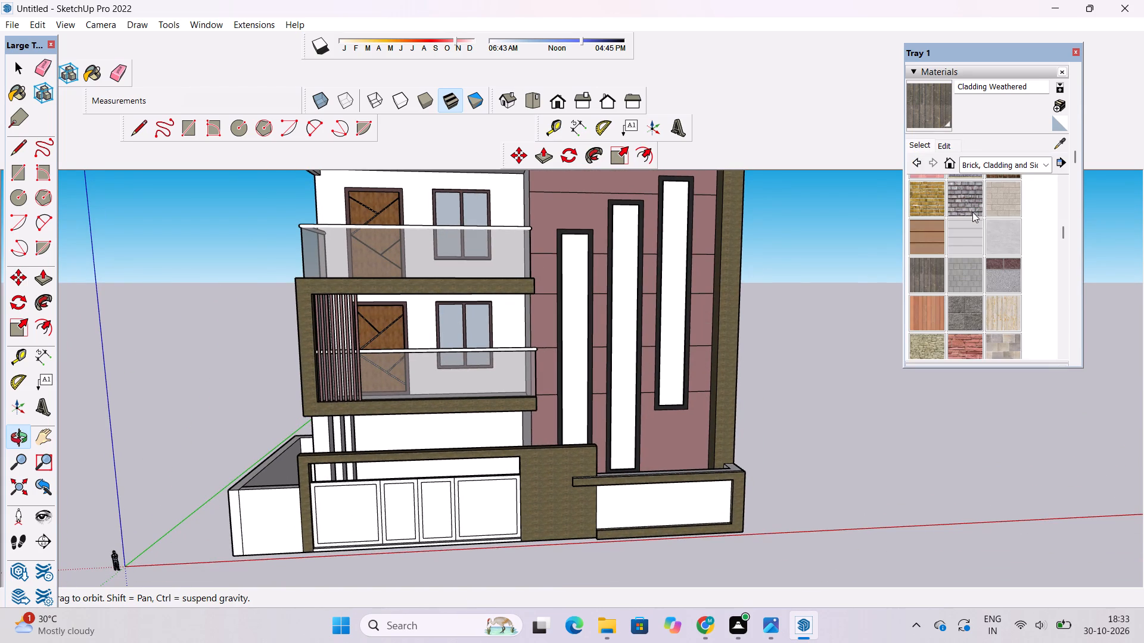
scroll(975, 223, down, 1)
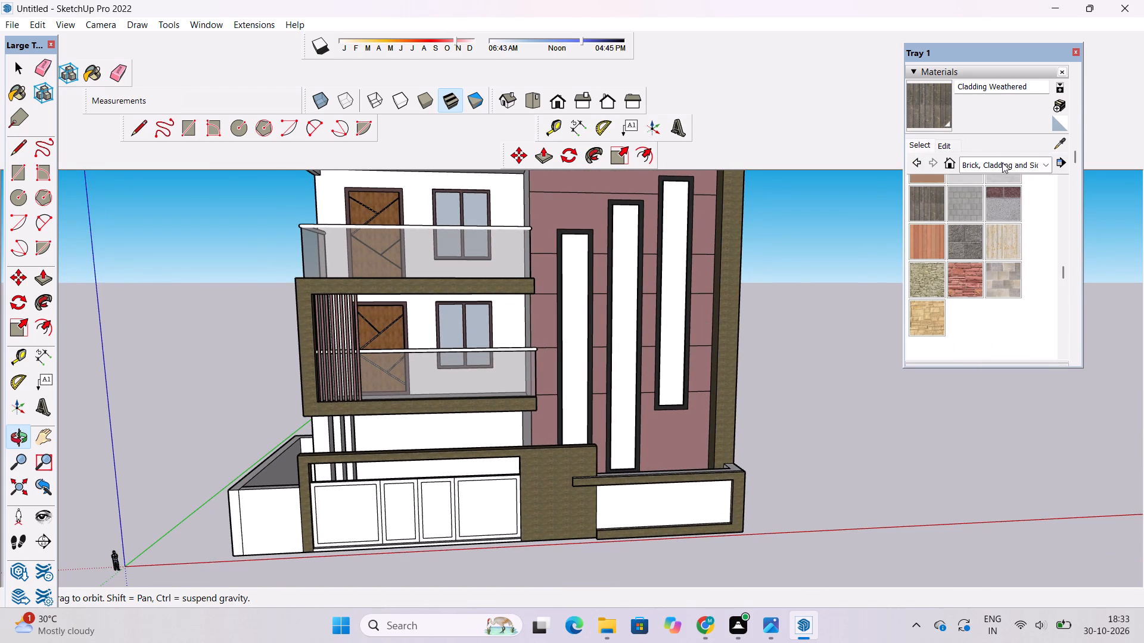
click(1002, 164)
click(1005, 225)
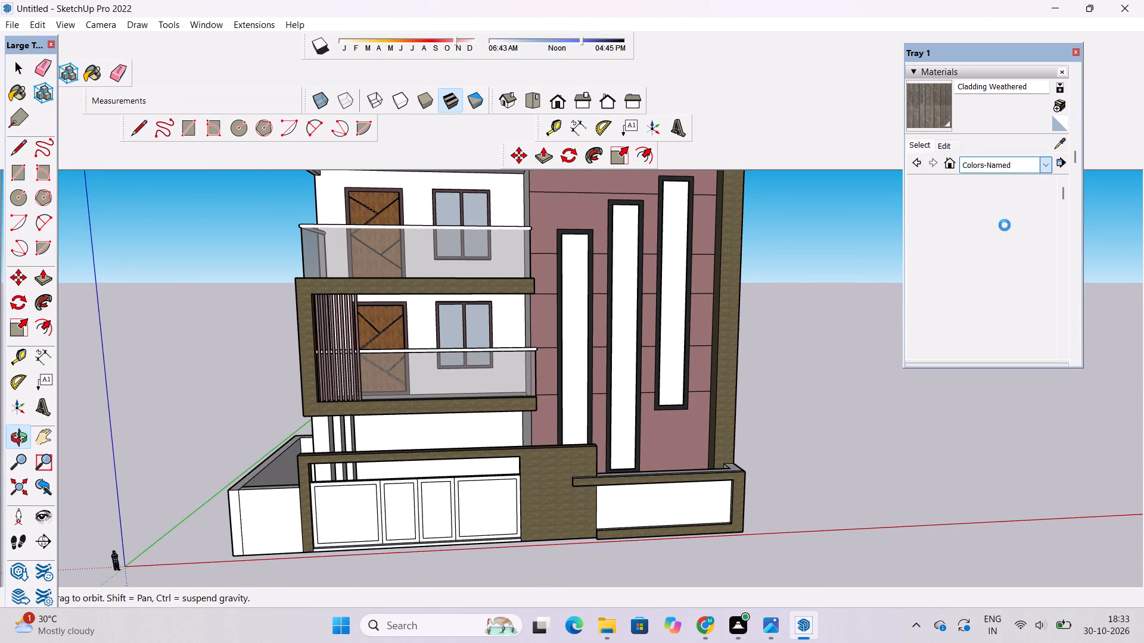
scroll(998, 231, down, 12)
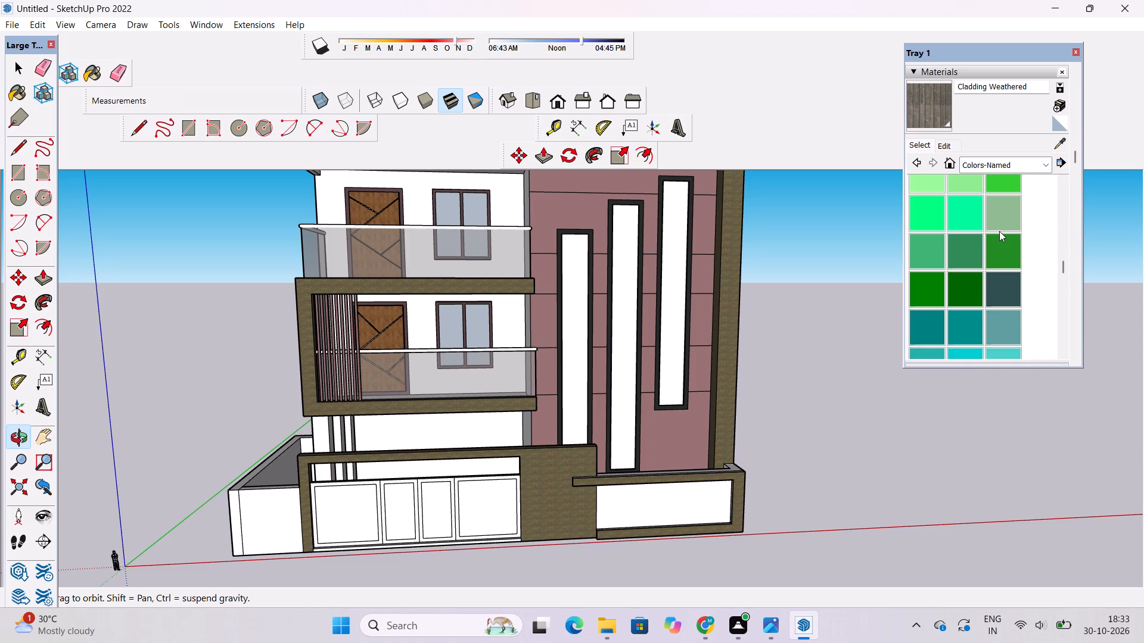
scroll(1000, 232, down, 3)
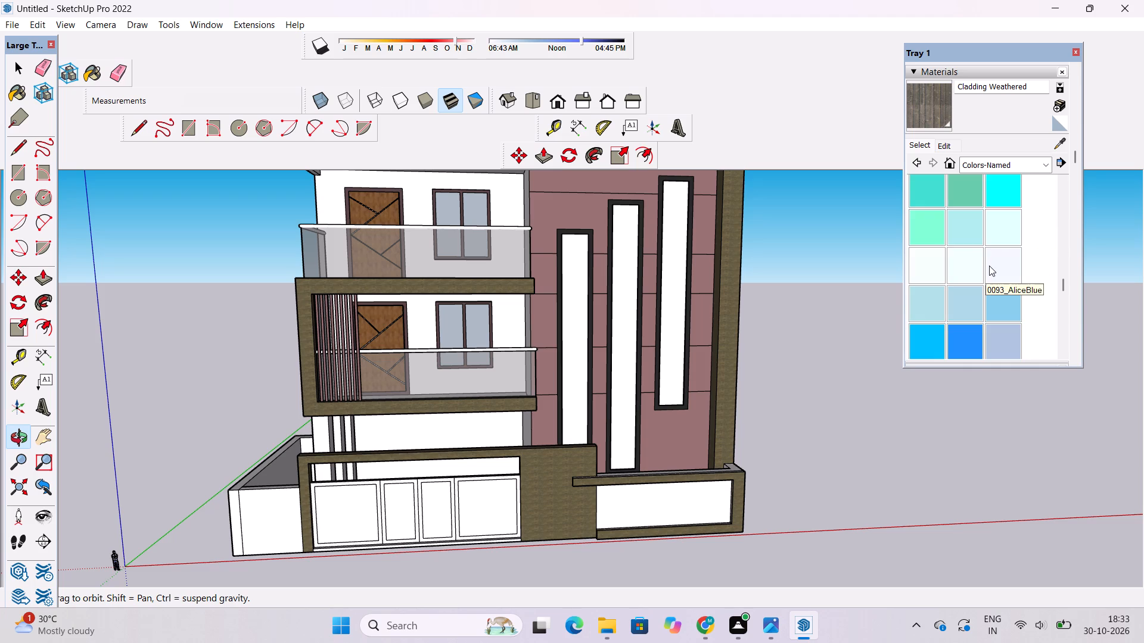
scroll(989, 266, up, 1)
scroll(655, 376, down, 4)
scroll(648, 418, up, 1)
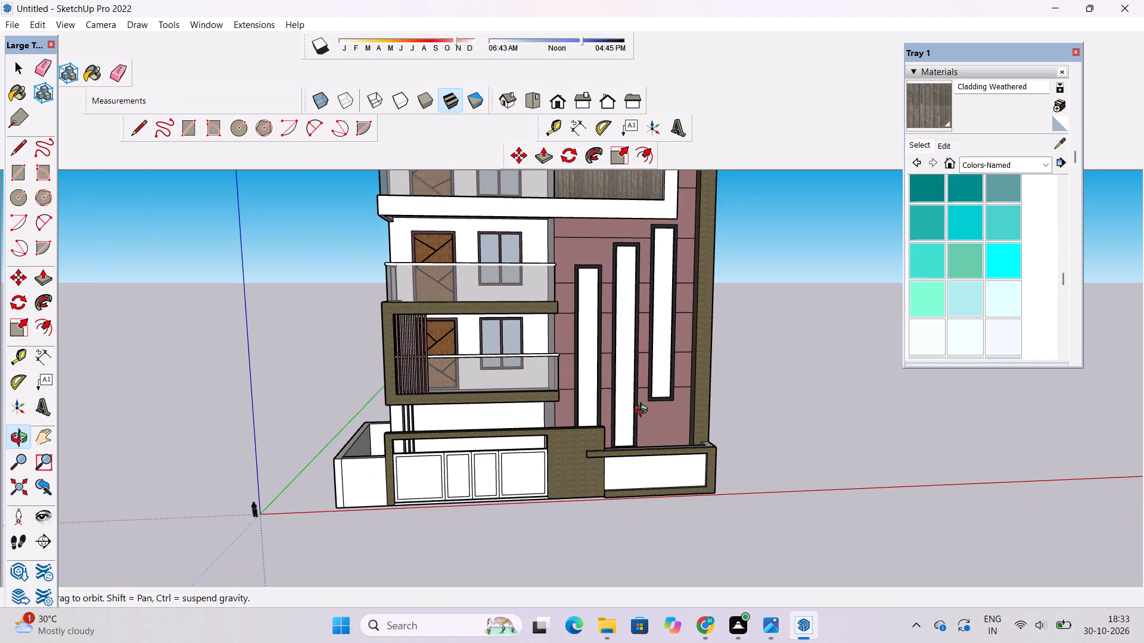
Examine the balconies, vertical strips and boundary wall from several angles to judge the remaining unpainted surfaces.
scroll(500, 398, down, 1)
shift+drag(642, 389, 564, 410)
shift+drag(565, 411, 525, 366)
shift+drag(525, 362, 542, 336)
drag(542, 336, 549, 377)
scroll(484, 355, up, 3)
shift+drag(438, 351, 483, 369)
drag(507, 379, 627, 390)
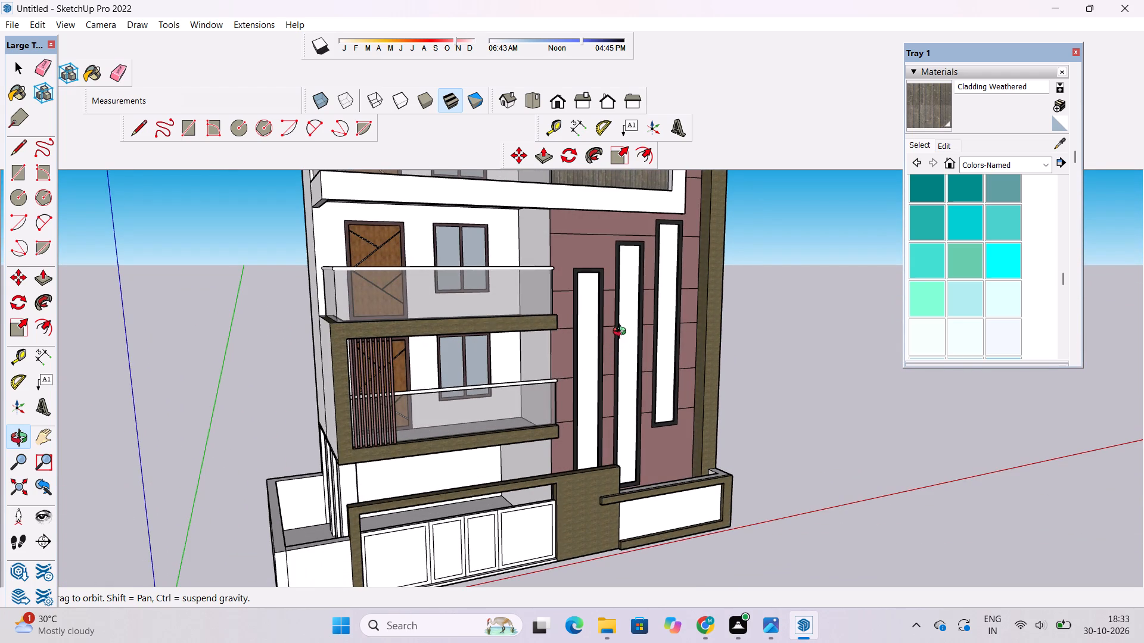
scroll(620, 335, down, 1)
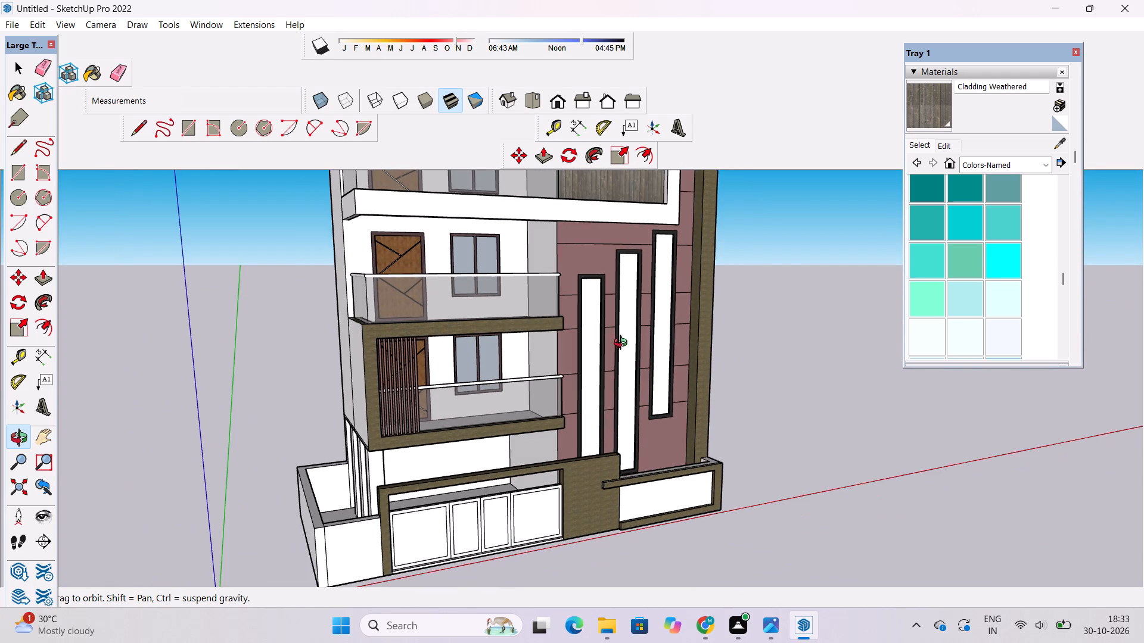
shift+drag(677, 357, 550, 350)
scroll(544, 313, down, 4)
shift+drag(572, 329, 562, 370)
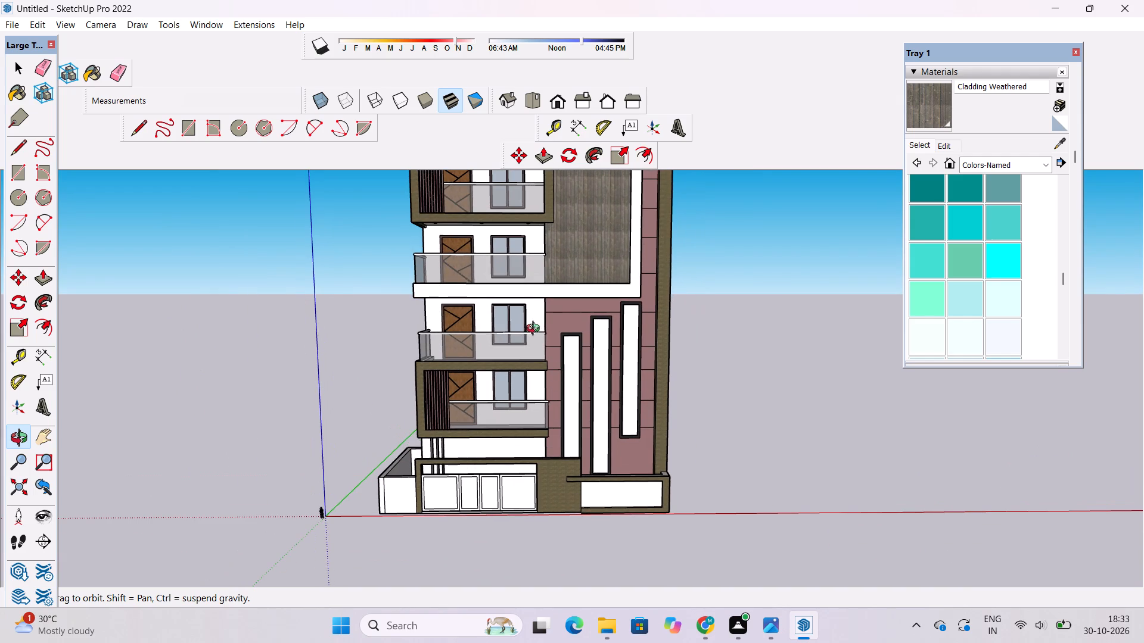
shift+drag(619, 332, 562, 353)
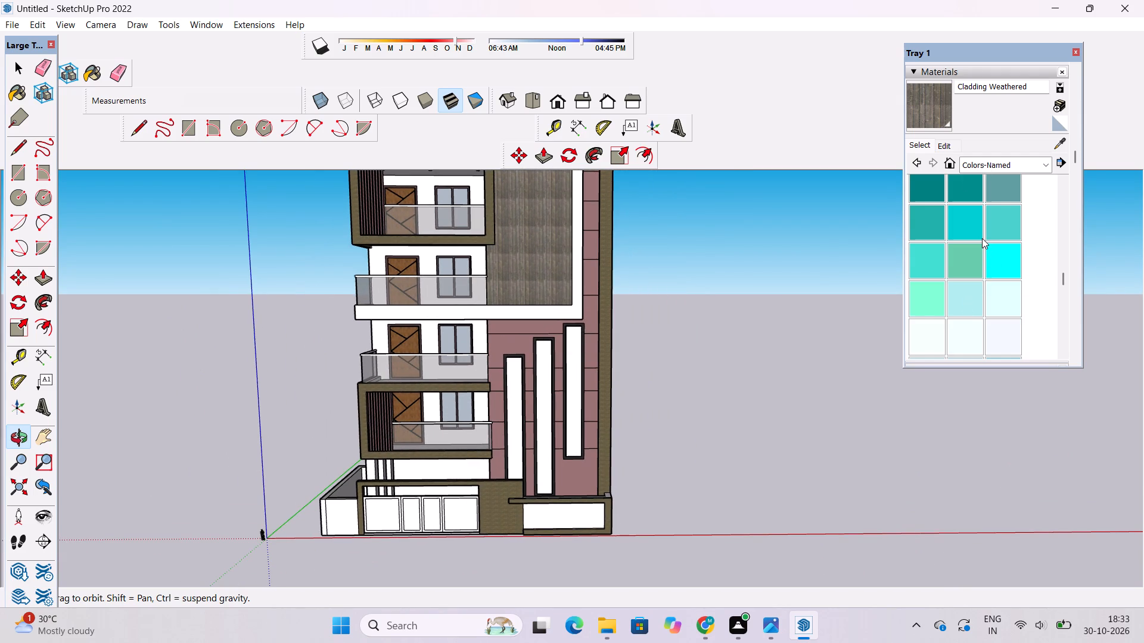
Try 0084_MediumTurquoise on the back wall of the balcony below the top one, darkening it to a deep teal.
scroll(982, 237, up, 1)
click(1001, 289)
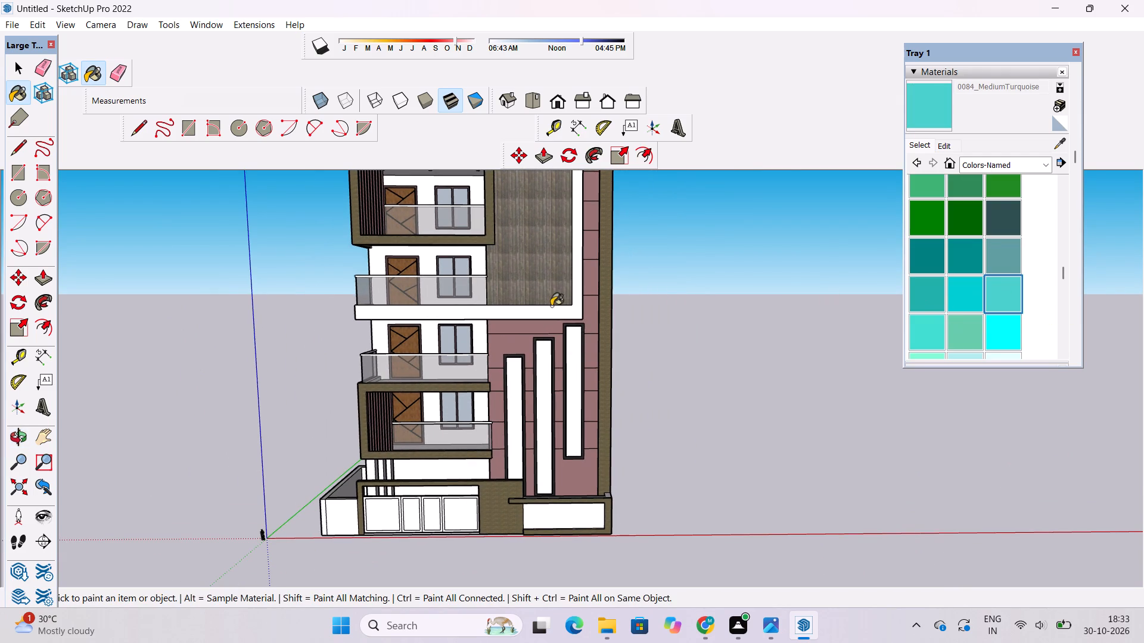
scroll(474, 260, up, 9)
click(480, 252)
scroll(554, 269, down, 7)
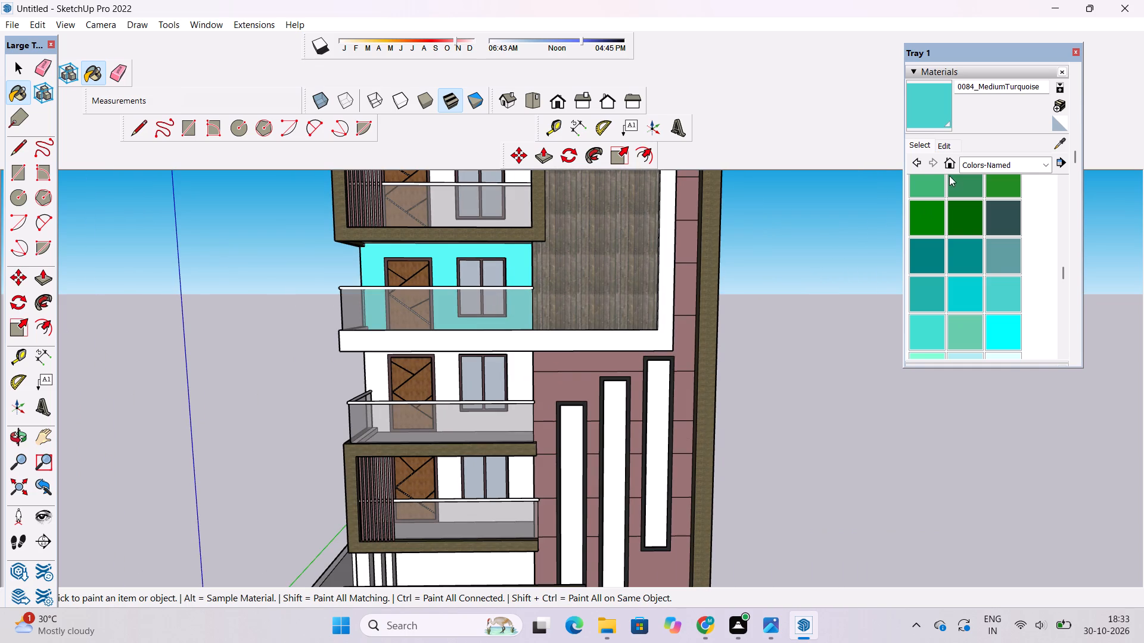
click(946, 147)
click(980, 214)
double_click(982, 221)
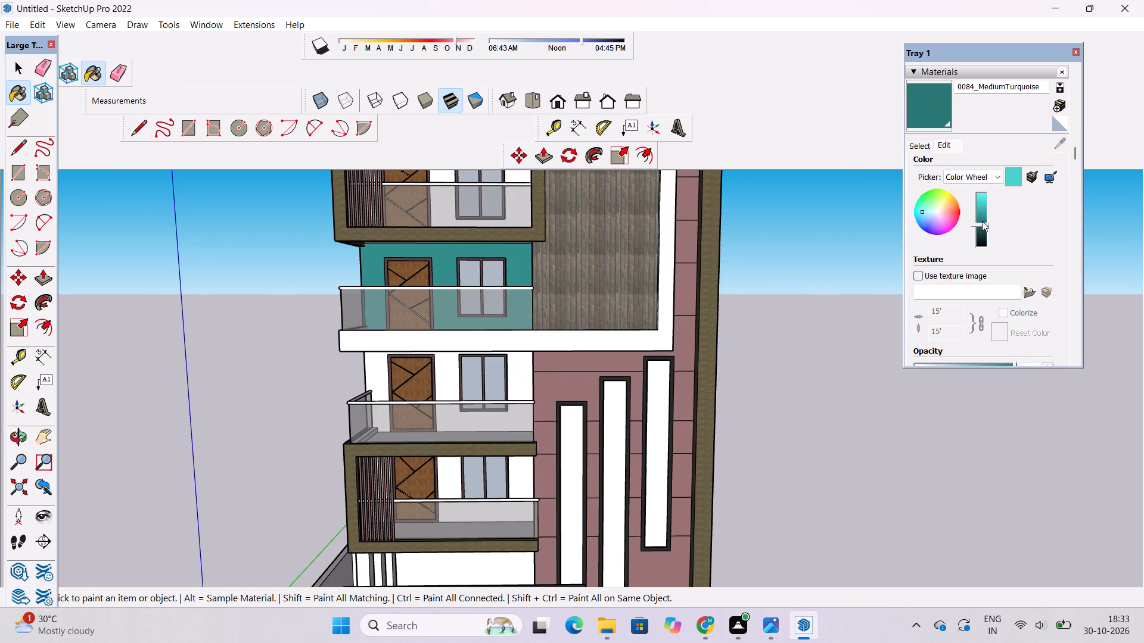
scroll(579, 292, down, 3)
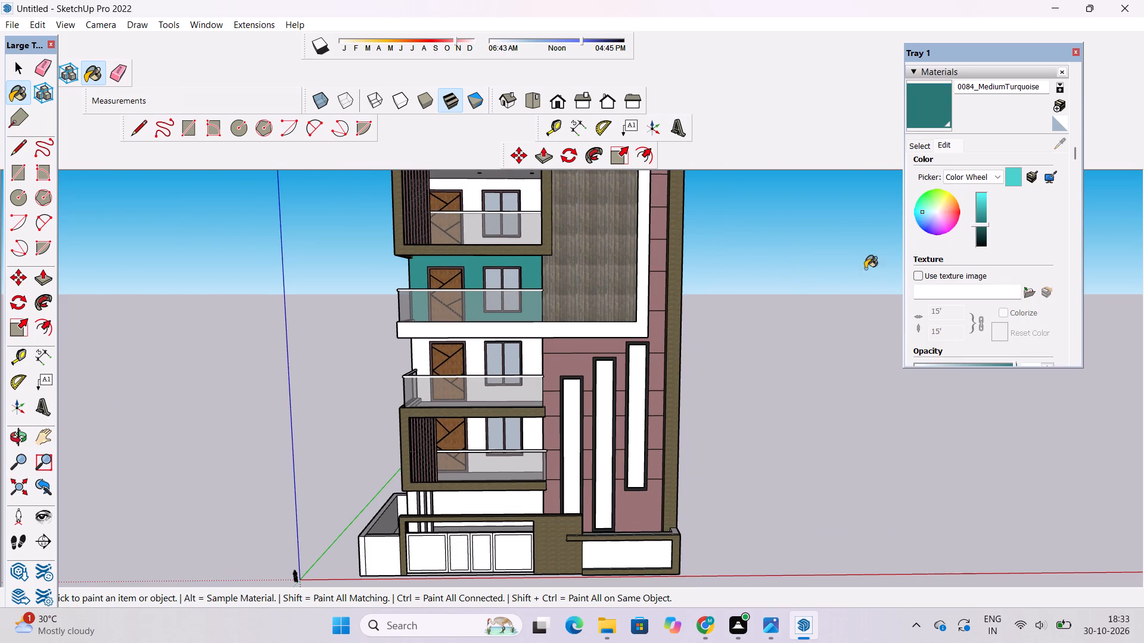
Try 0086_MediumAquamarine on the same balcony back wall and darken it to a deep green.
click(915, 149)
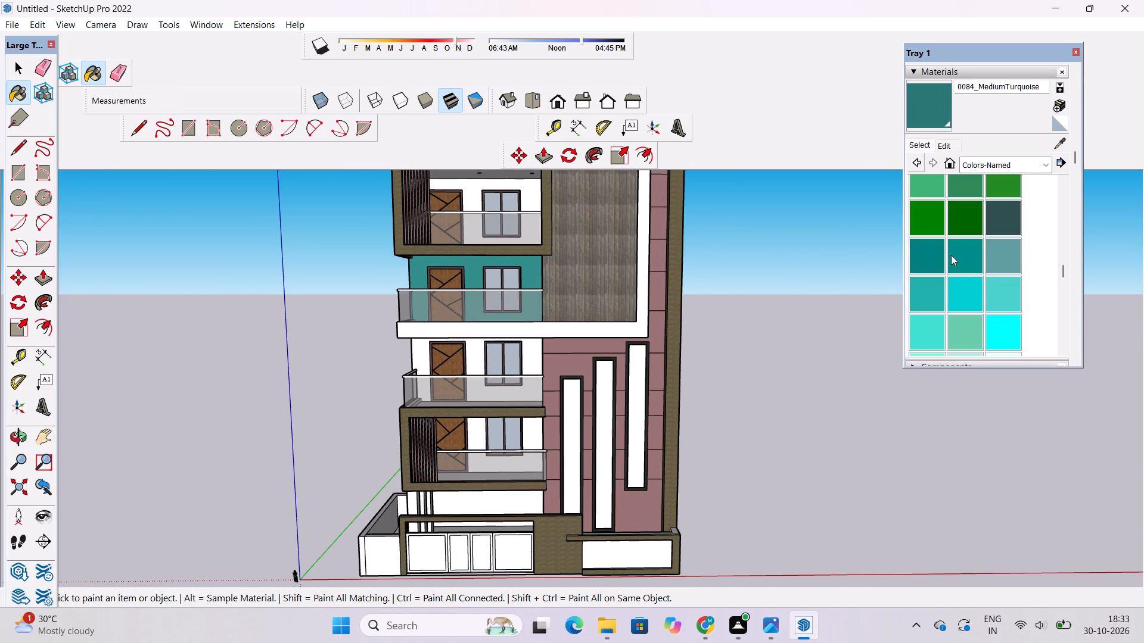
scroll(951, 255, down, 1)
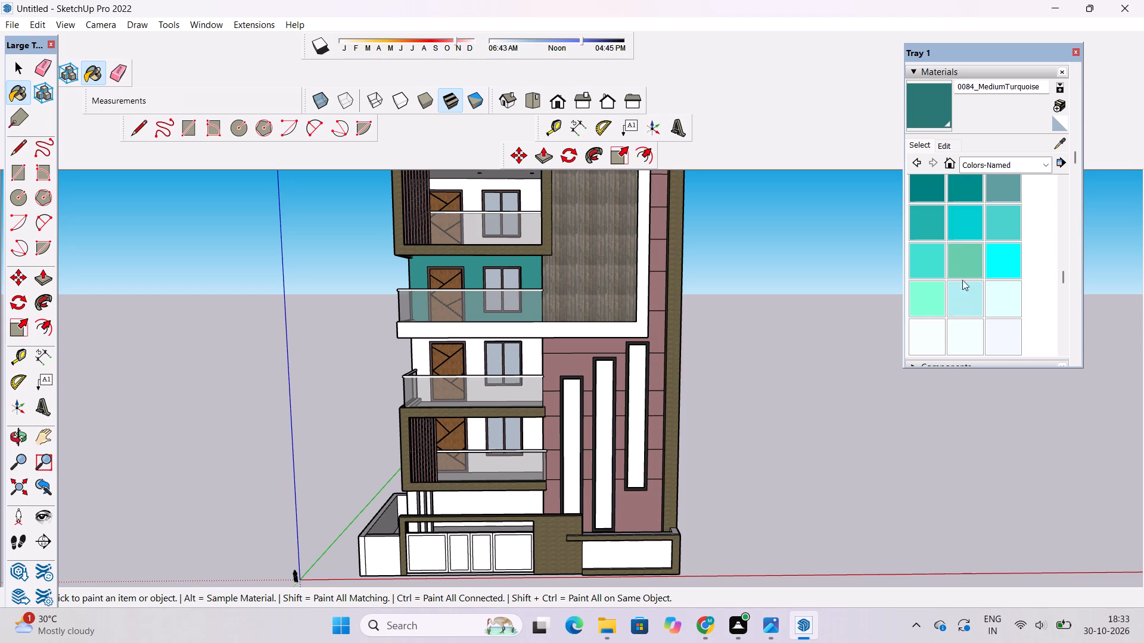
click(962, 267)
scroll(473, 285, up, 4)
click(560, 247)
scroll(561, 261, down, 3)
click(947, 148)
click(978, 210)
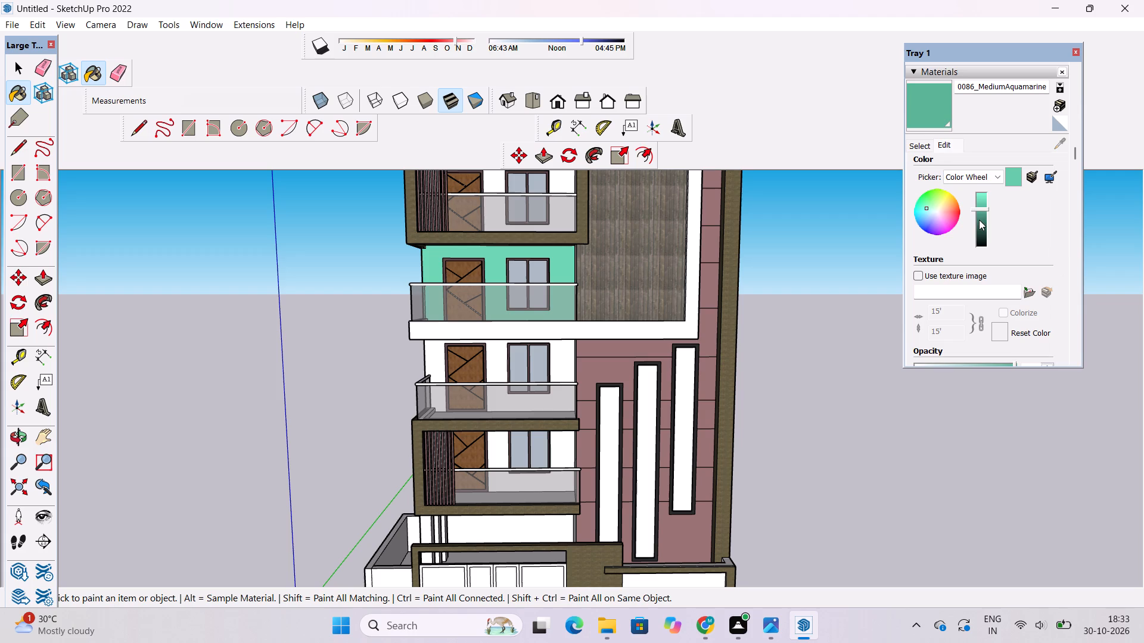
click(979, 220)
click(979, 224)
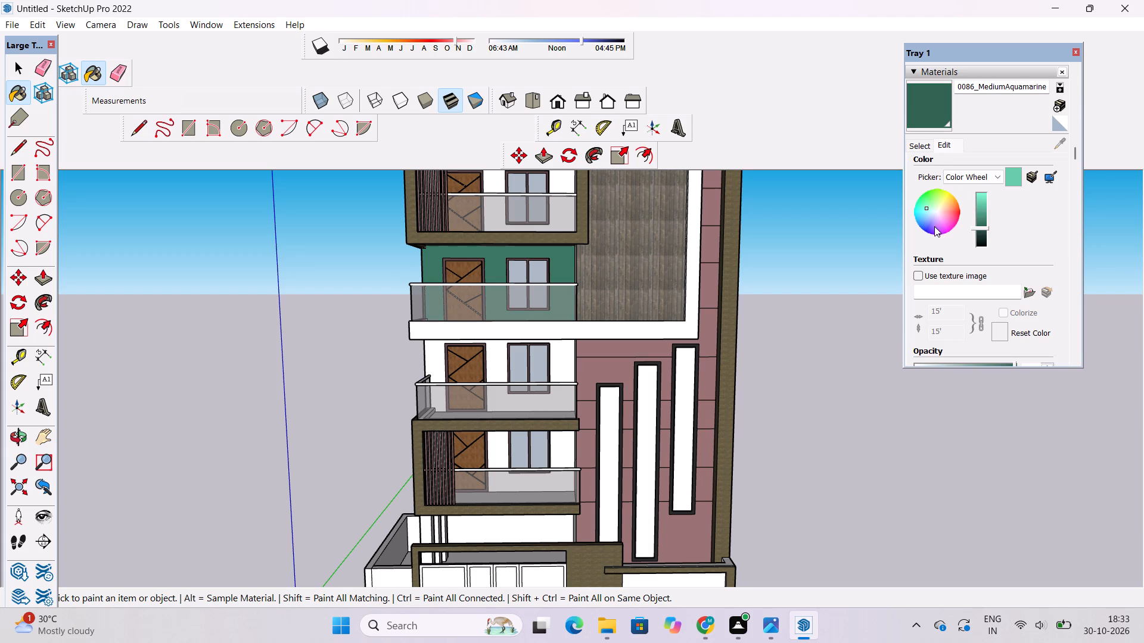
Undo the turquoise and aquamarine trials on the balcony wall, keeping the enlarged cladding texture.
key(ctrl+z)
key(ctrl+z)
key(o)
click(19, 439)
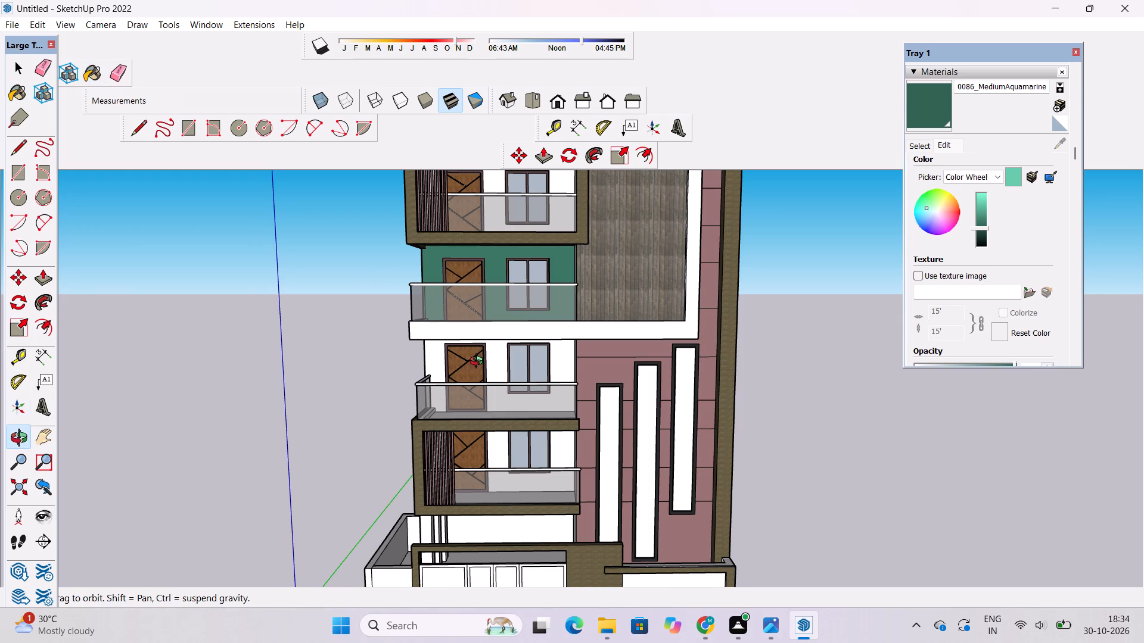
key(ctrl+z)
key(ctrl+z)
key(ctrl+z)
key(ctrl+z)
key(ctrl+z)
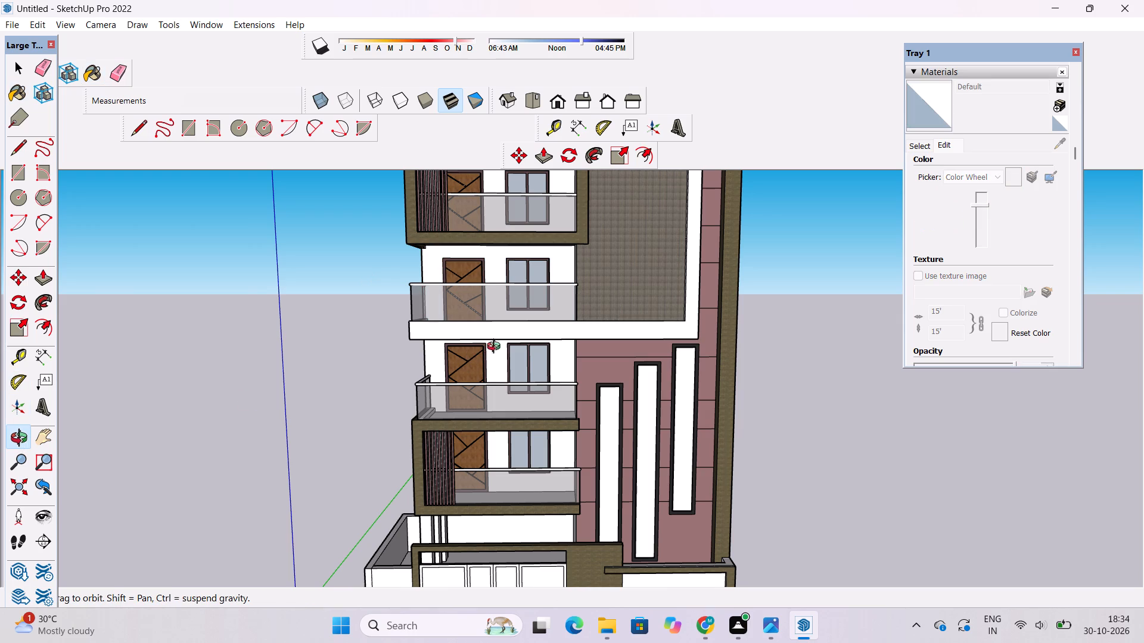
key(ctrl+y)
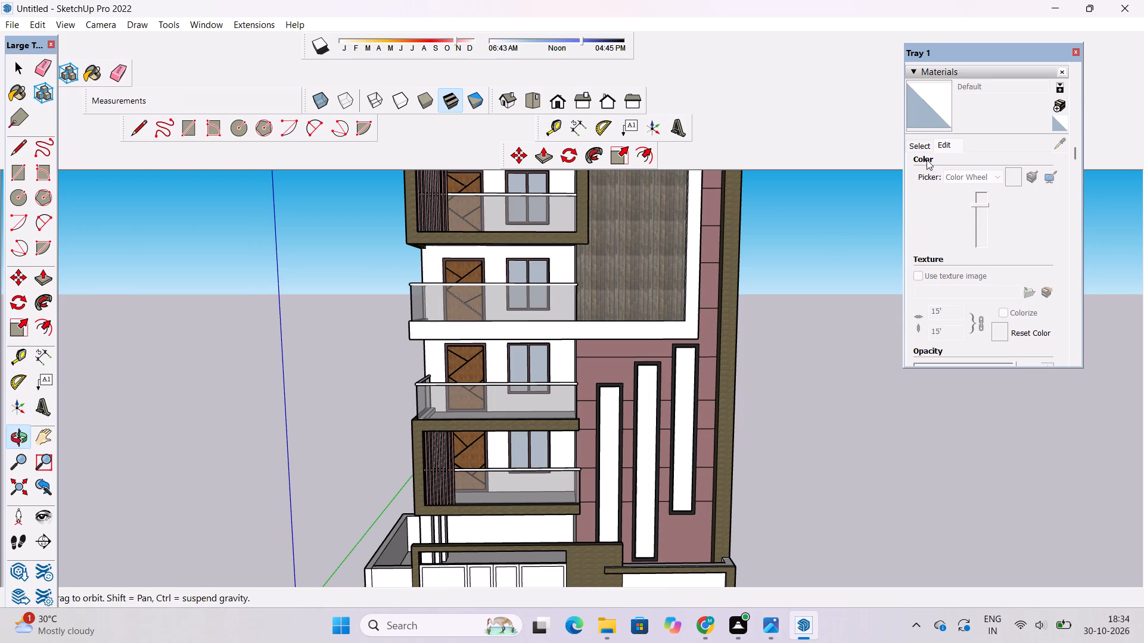
Paint the back wall of the balcony below the top one with 0089_PaleTurquoise.
click(922, 143)
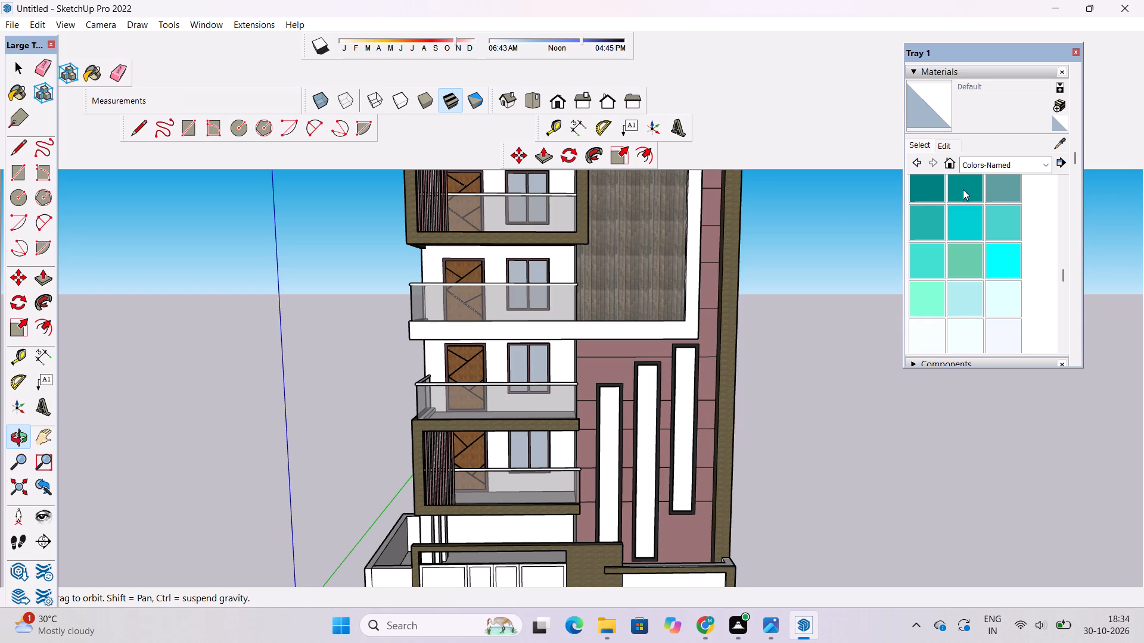
click(968, 296)
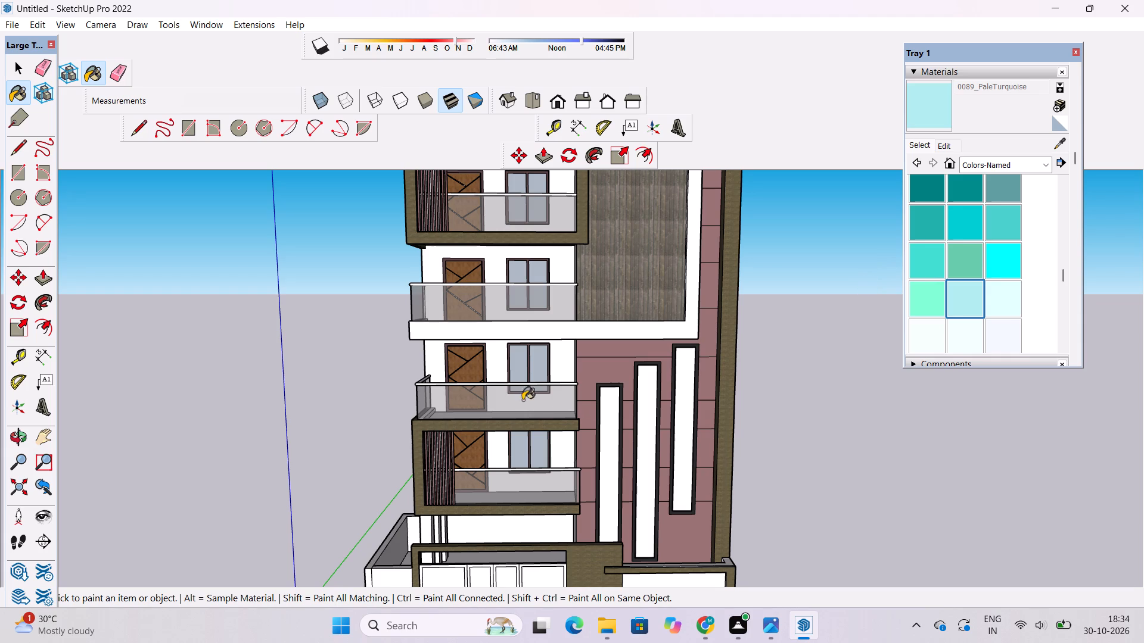
scroll(509, 388, down, 6)
scroll(622, 404, up, 5)
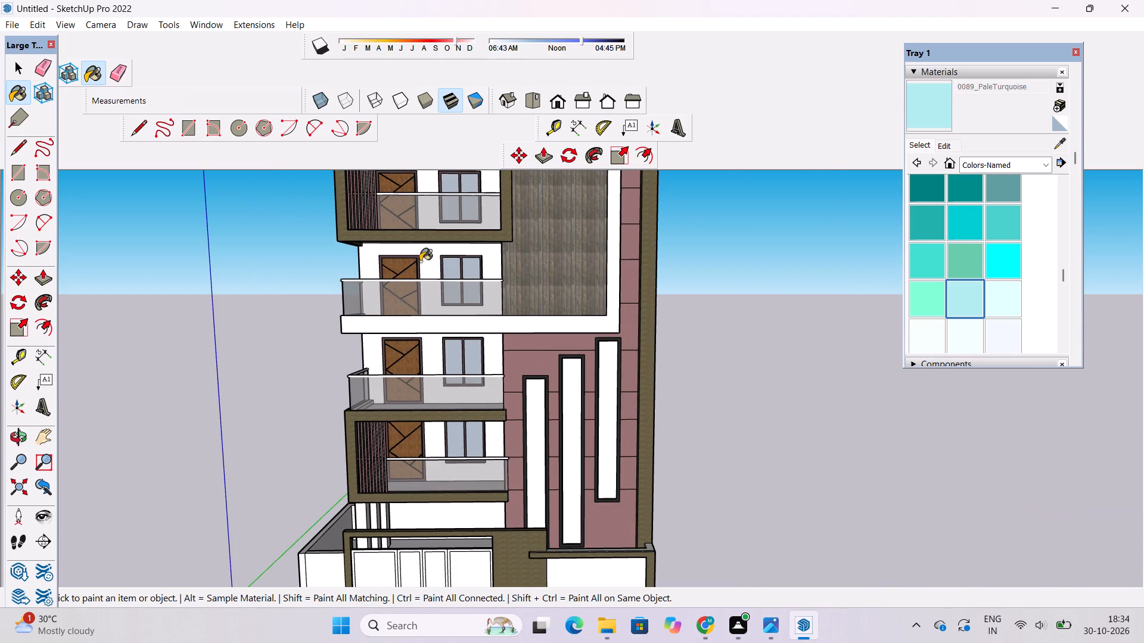
scroll(420, 261, up, 9)
click(424, 261)
scroll(424, 261, down, 5)
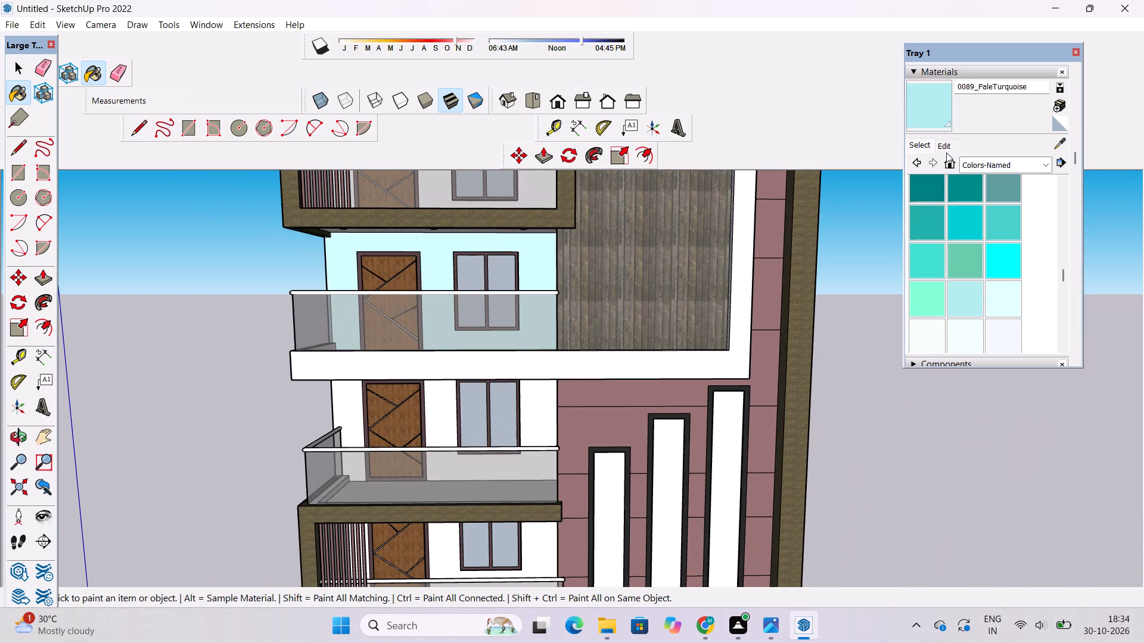
Darken the 0089_PaleTurquoise material to a muted grey-teal.
click(946, 152)
click(939, 143)
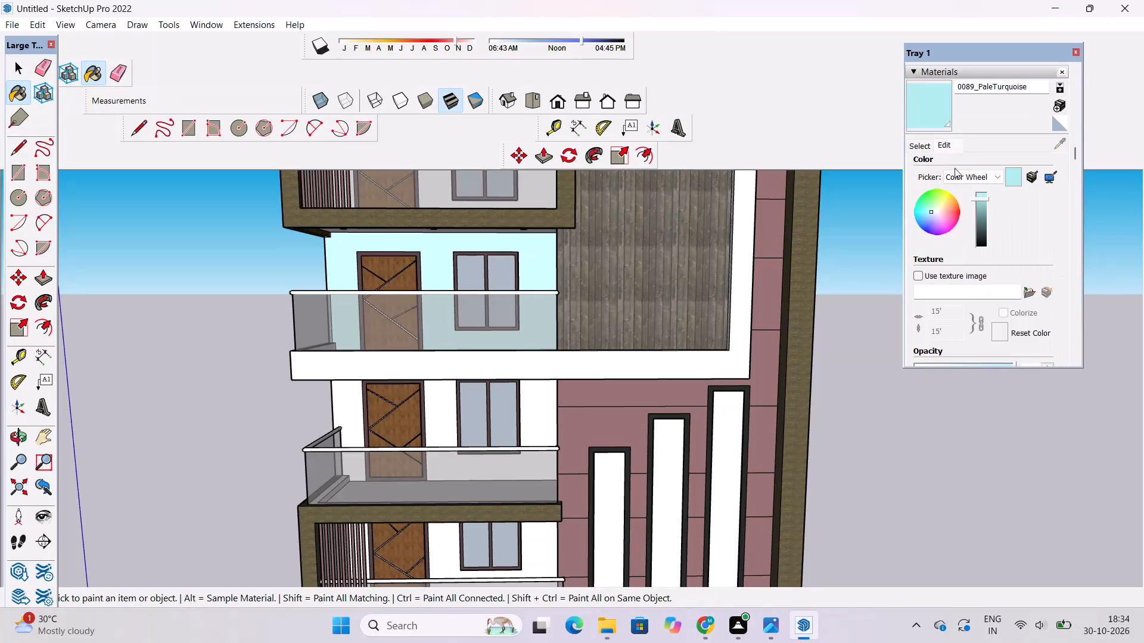
click(975, 206)
double_click(977, 210)
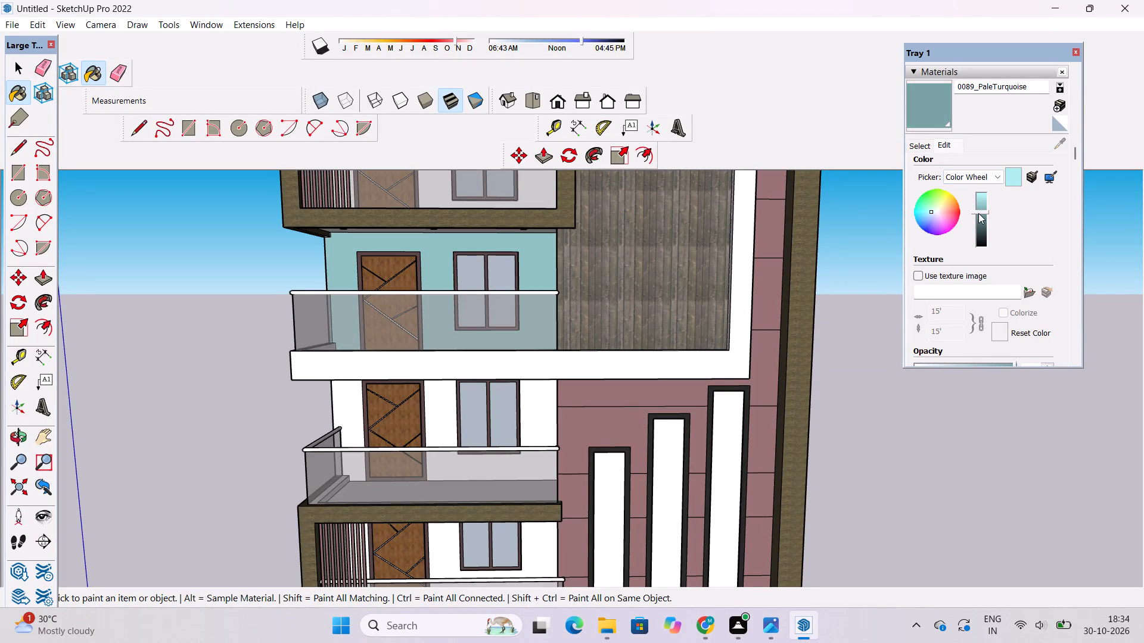
click(978, 213)
scroll(591, 293, down, 12)
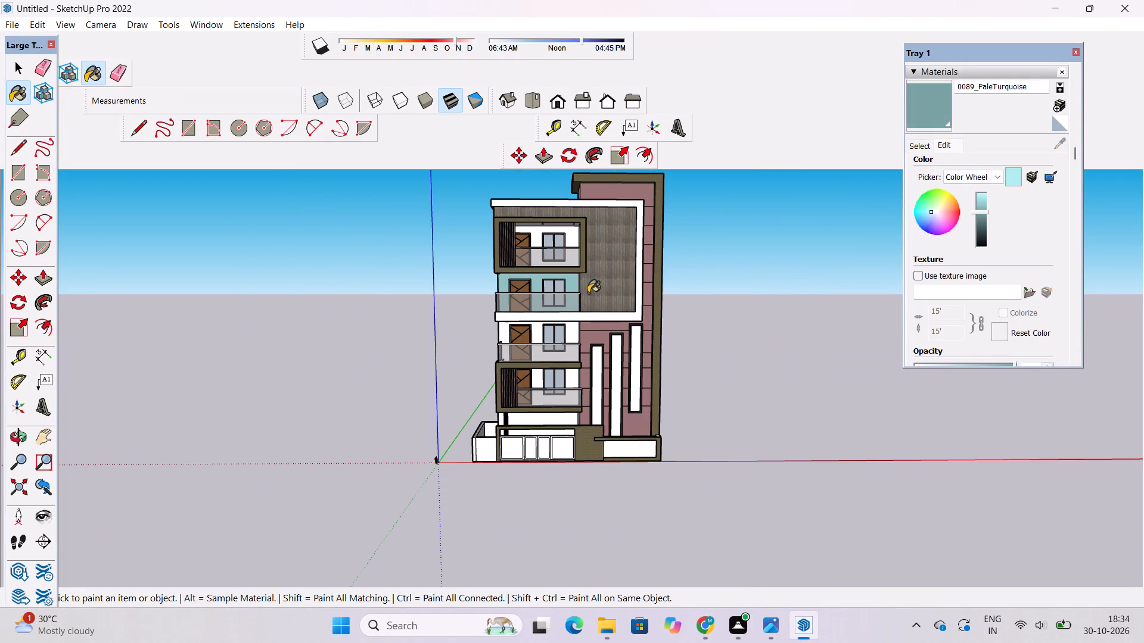
click(983, 217)
Paint the top balcony's back and side walls and the side wall of the balcony below with the darkened 0089_PaleTurquoise.
scroll(601, 238, up, 16)
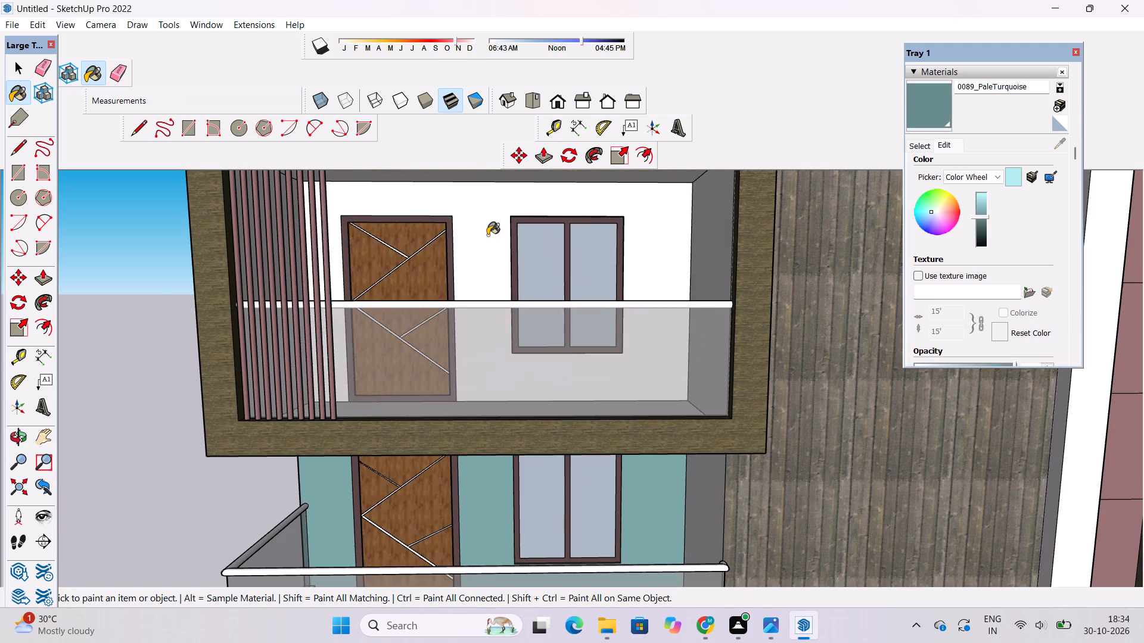
click(494, 225)
click(720, 218)
scroll(711, 215, down, 12)
scroll(693, 344, up, 7)
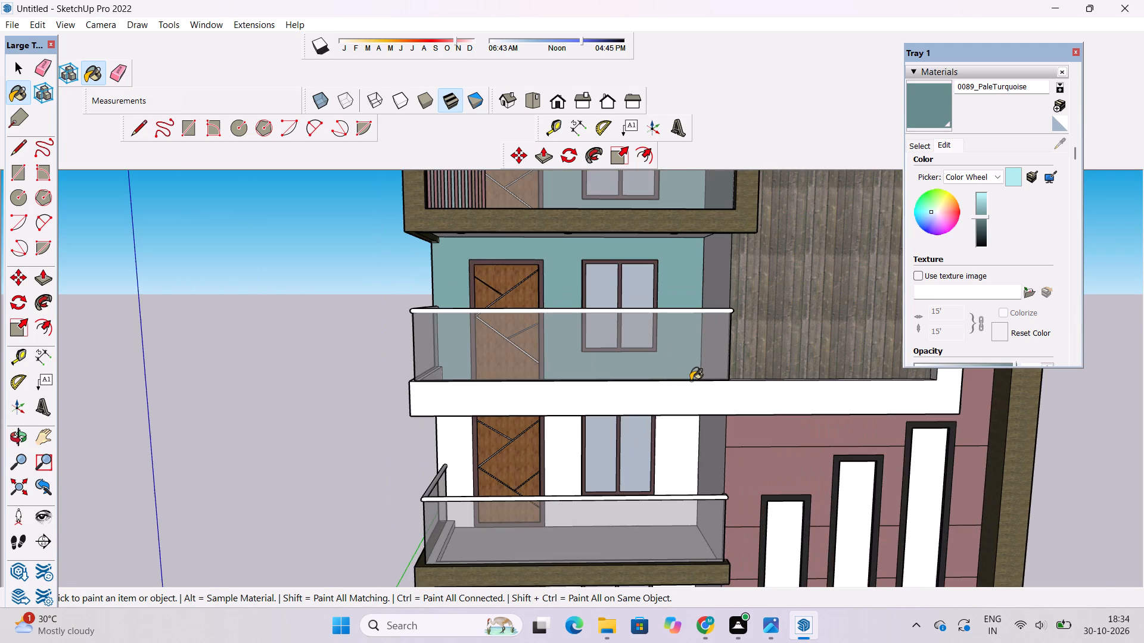
scroll(712, 276, up, 1)
click(721, 264)
scroll(691, 203, down, 11)
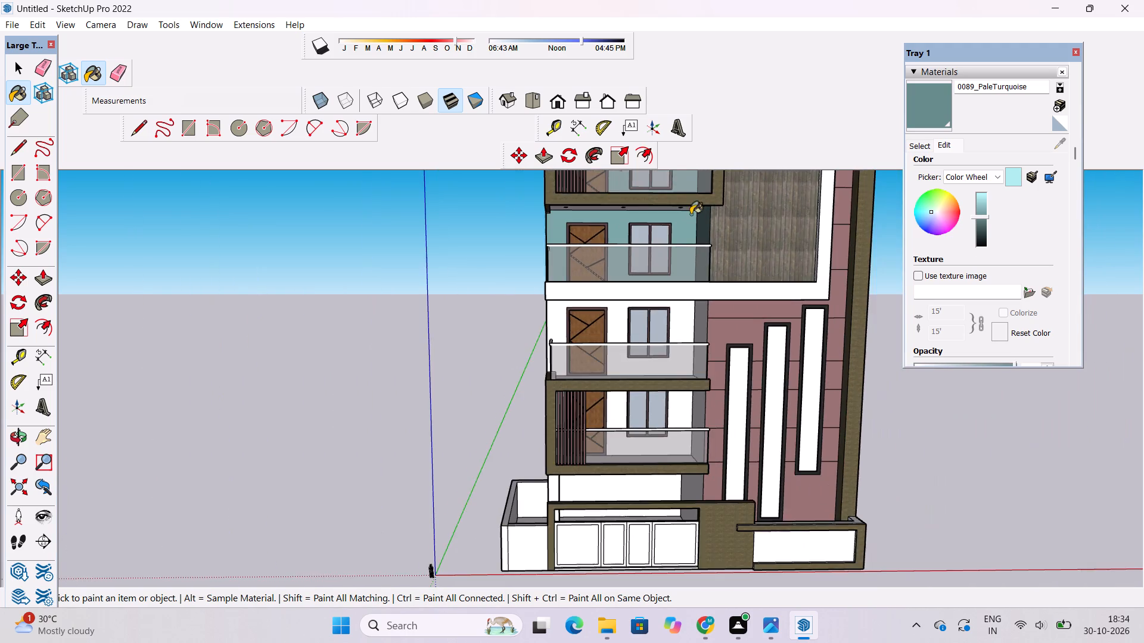
Paint the back and side walls of the two lower balconies with the darkened 0089_PaleTurquoise.
scroll(698, 317, up, 11)
click(669, 302)
click(709, 282)
scroll(646, 226, down, 7)
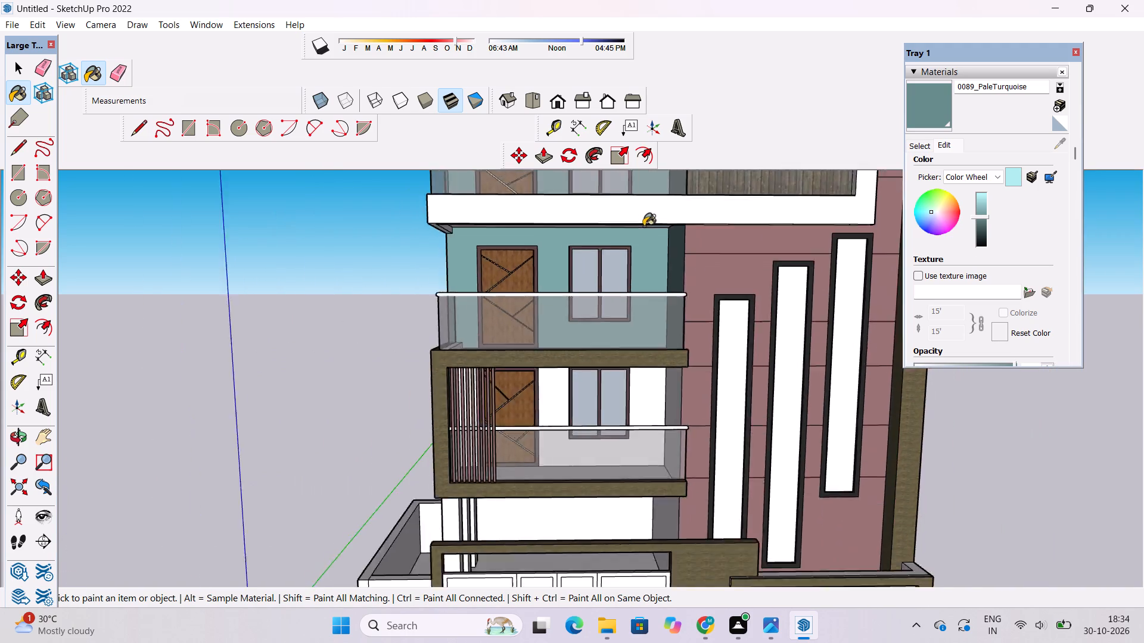
scroll(643, 226, down, 7)
scroll(666, 348, up, 17)
click(652, 288)
click(587, 282)
scroll(674, 374, down, 2)
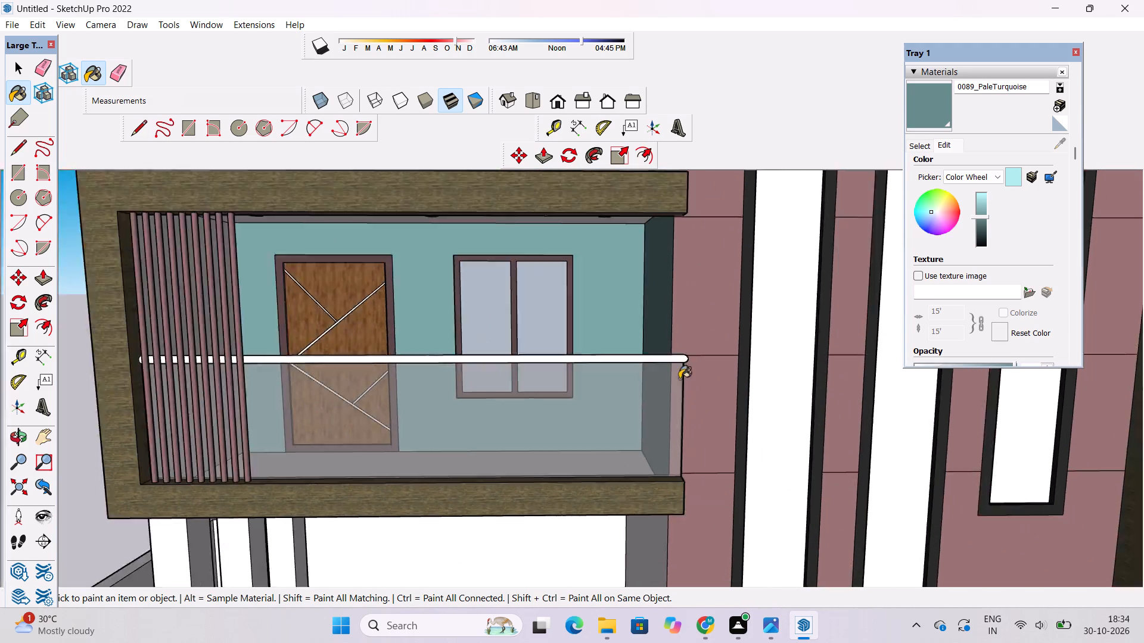
Examine the teal balcony walls from above and below, including the ceilings with their round light fittings.
scroll(679, 379, down, 15)
key(o)
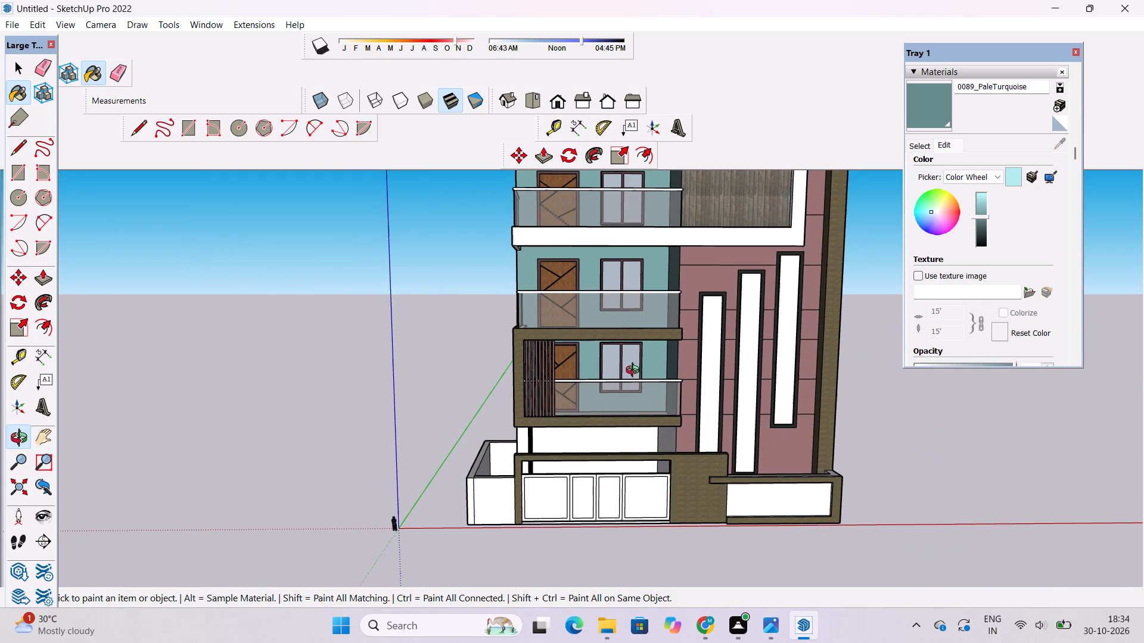
shift+drag(640, 267, 643, 344)
shift+drag(648, 352, 489, 454)
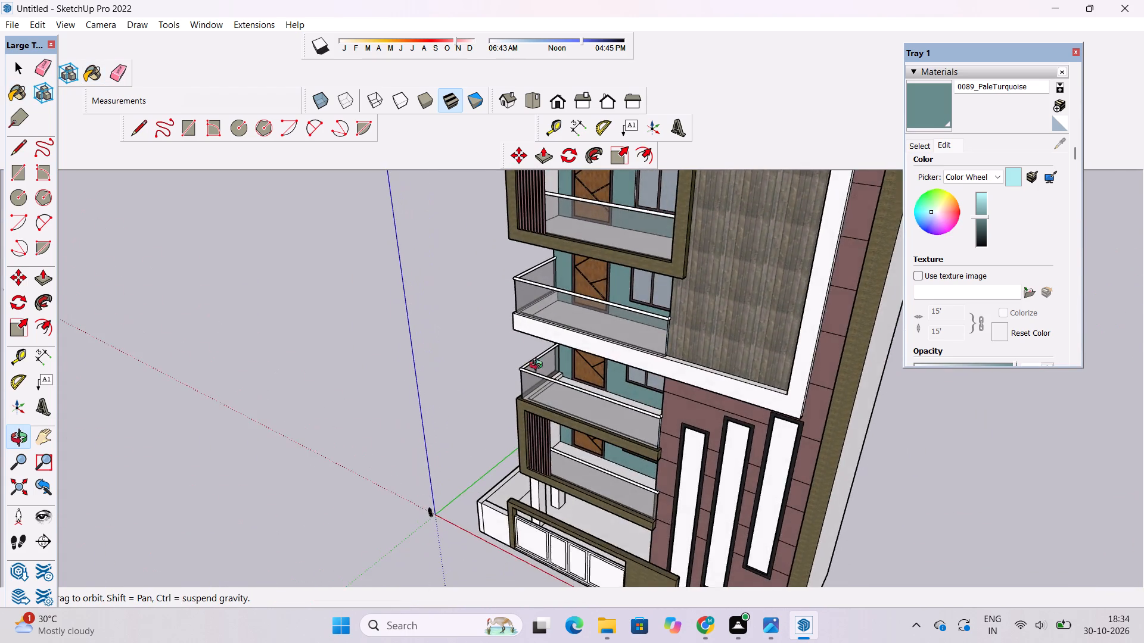
scroll(558, 294, up, 4)
scroll(599, 218, down, 7)
shift+drag(604, 214, 582, 319)
drag(582, 324, 766, 103)
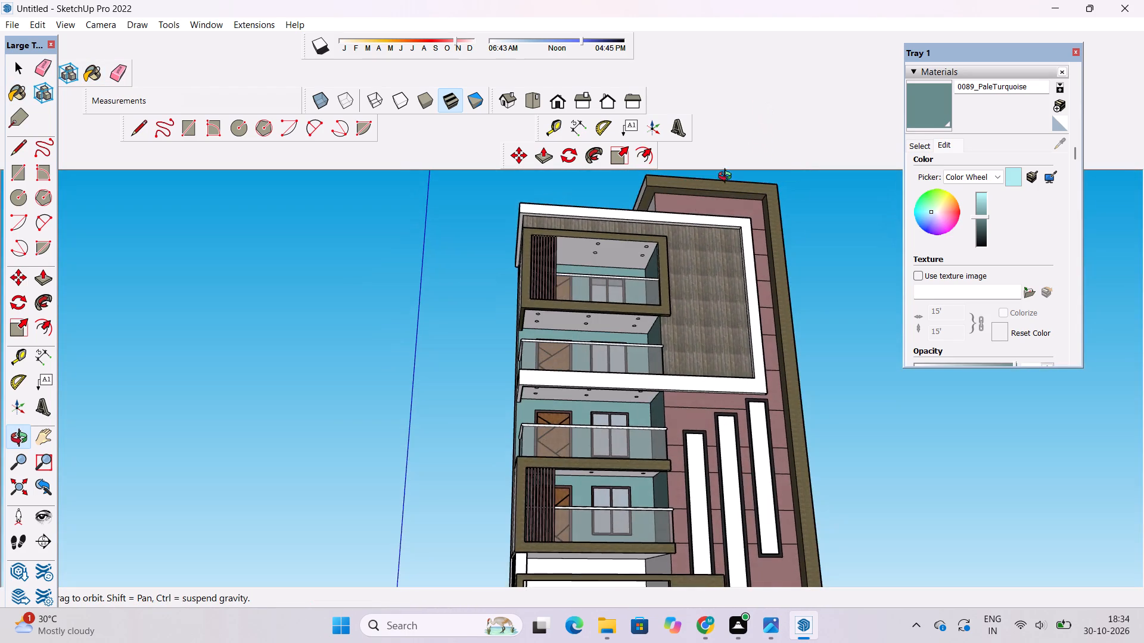
shift+drag(663, 292, 691, 245)
drag(696, 252, 615, 281)
scroll(621, 276, down, 2)
shift+drag(630, 269, 636, 308)
drag(639, 310, 697, 310)
Paint the ceilings of all four balconies with the darkened 0089_PaleTurquoise.
click(922, 108)
scroll(633, 263, up, 5)
click(637, 246)
scroll(599, 224, down, 5)
scroll(621, 323, up, 8)
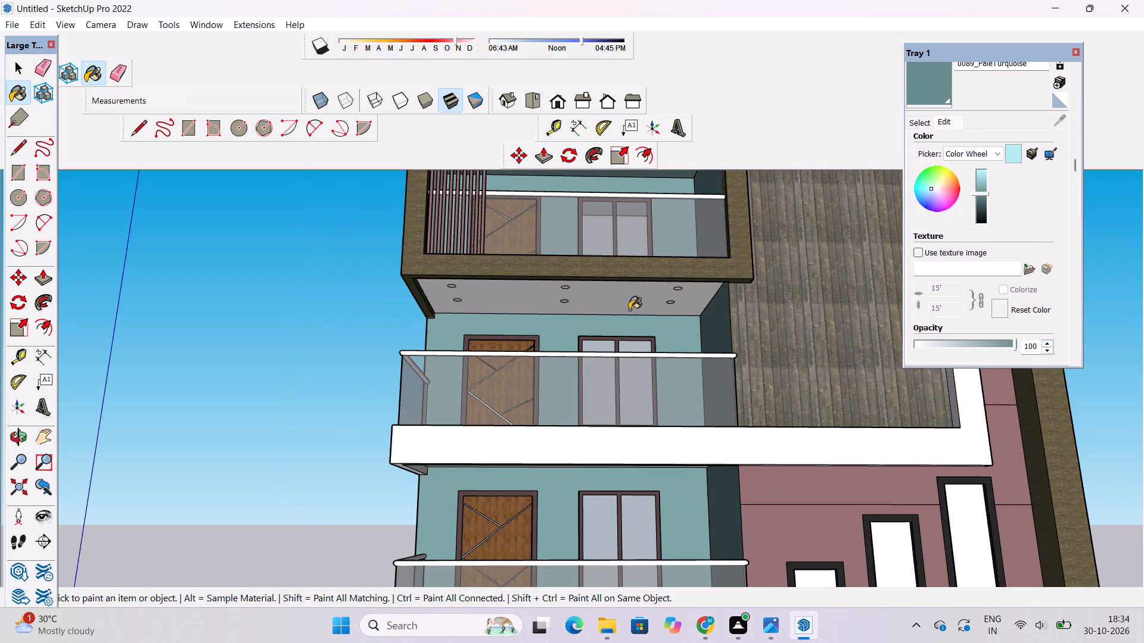
scroll(628, 306, down, 3)
click(628, 305)
scroll(575, 286, down, 10)
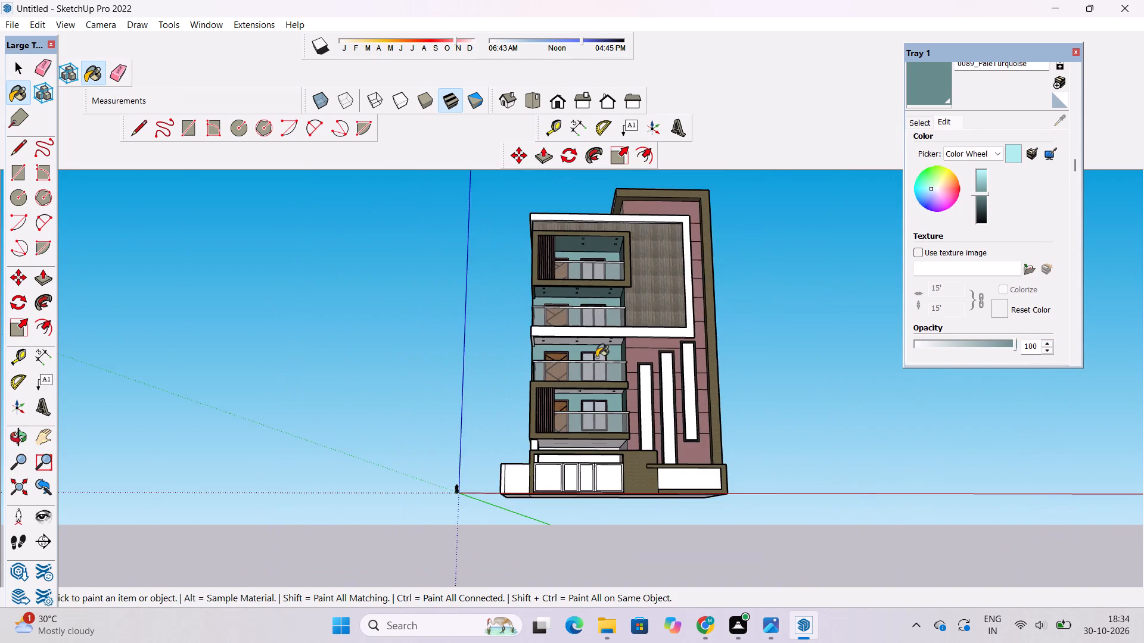
scroll(596, 357, up, 15)
click(606, 310)
scroll(572, 265, down, 13)
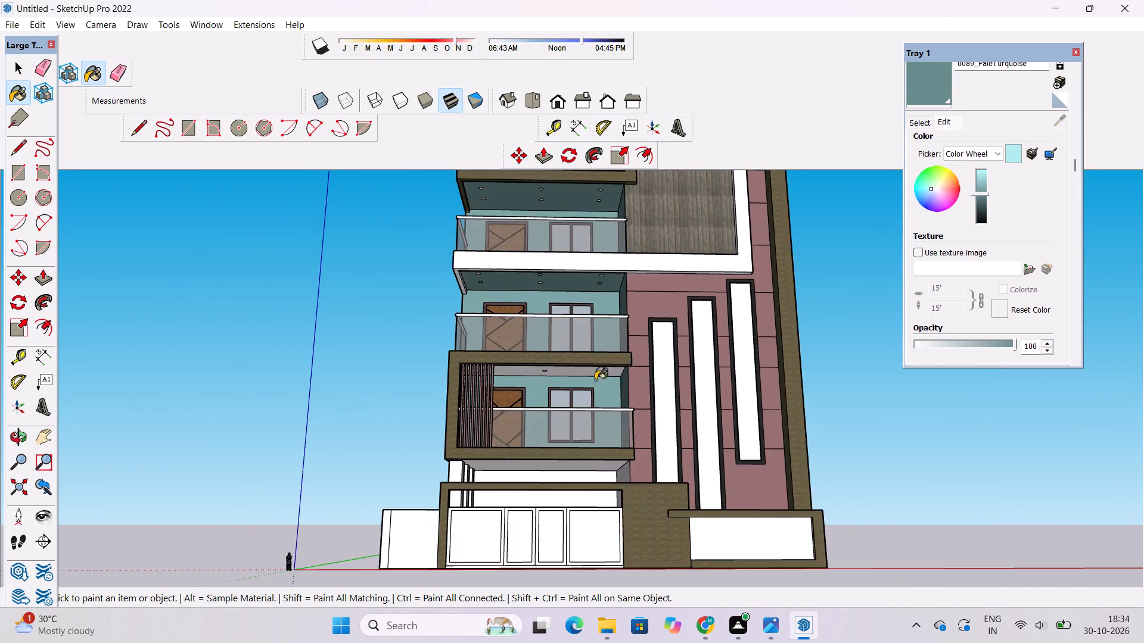
scroll(595, 380, up, 11)
click(579, 343)
scroll(579, 280, down, 11)
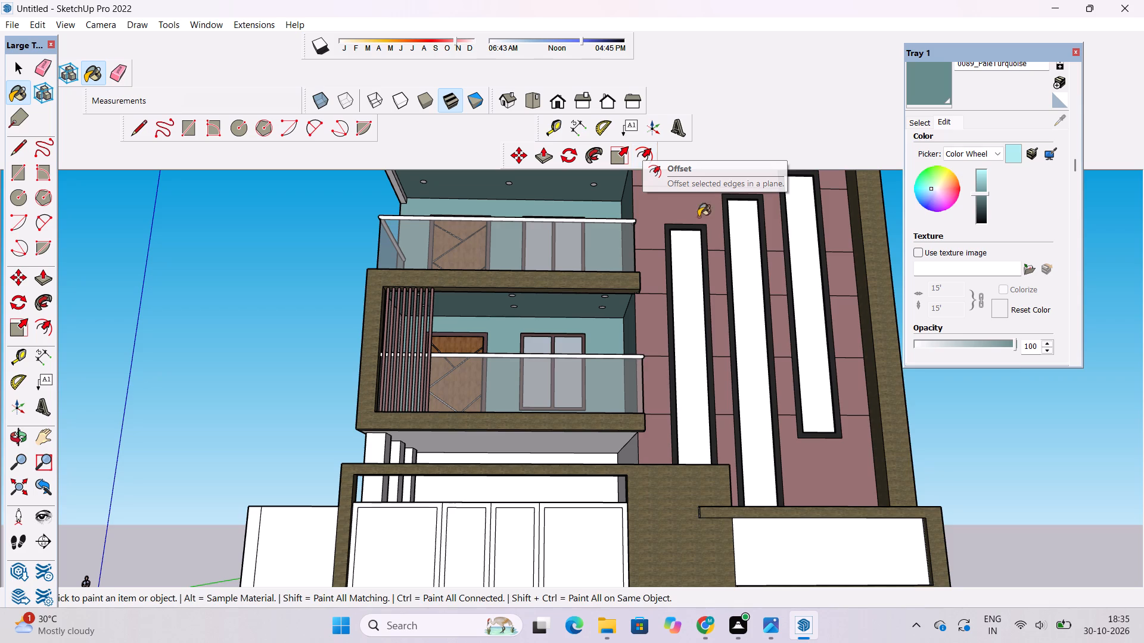
Examine the ground floor's unpainted walls, columns, gate and compound wall from the front and the side.
scroll(598, 317, down, 2)
key(o)
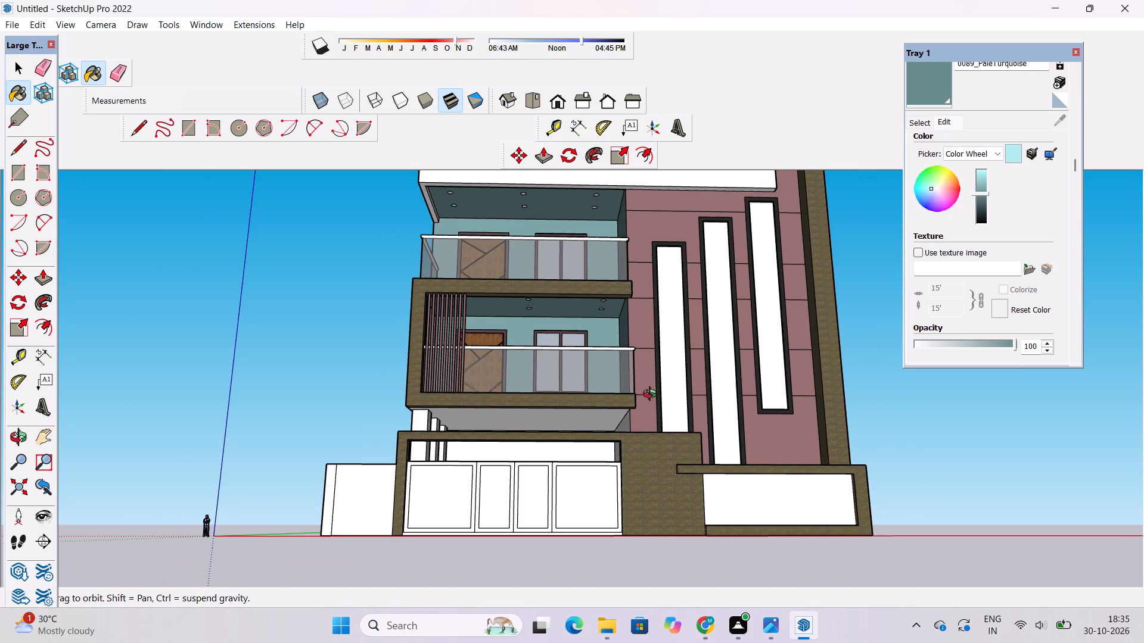
shift+drag(650, 386, 650, 352)
drag(649, 345, 557, 395)
scroll(517, 429, up, 2)
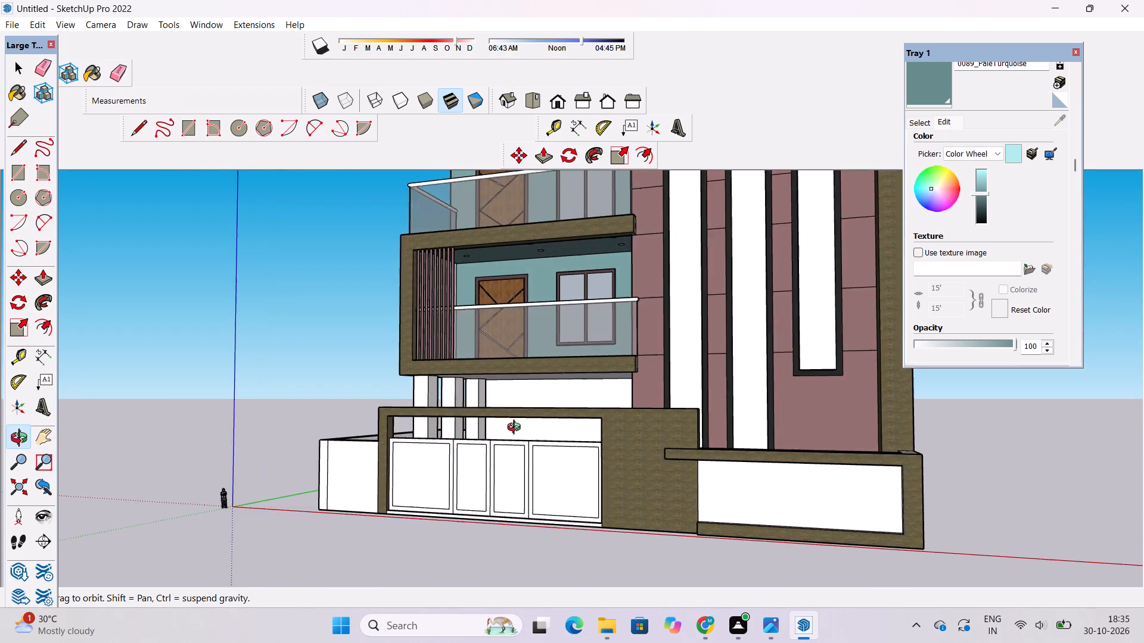
scroll(517, 429, up, 1)
shift+drag(524, 419, 557, 374)
shift+drag(557, 374, 568, 417)
scroll(664, 337, up, 5)
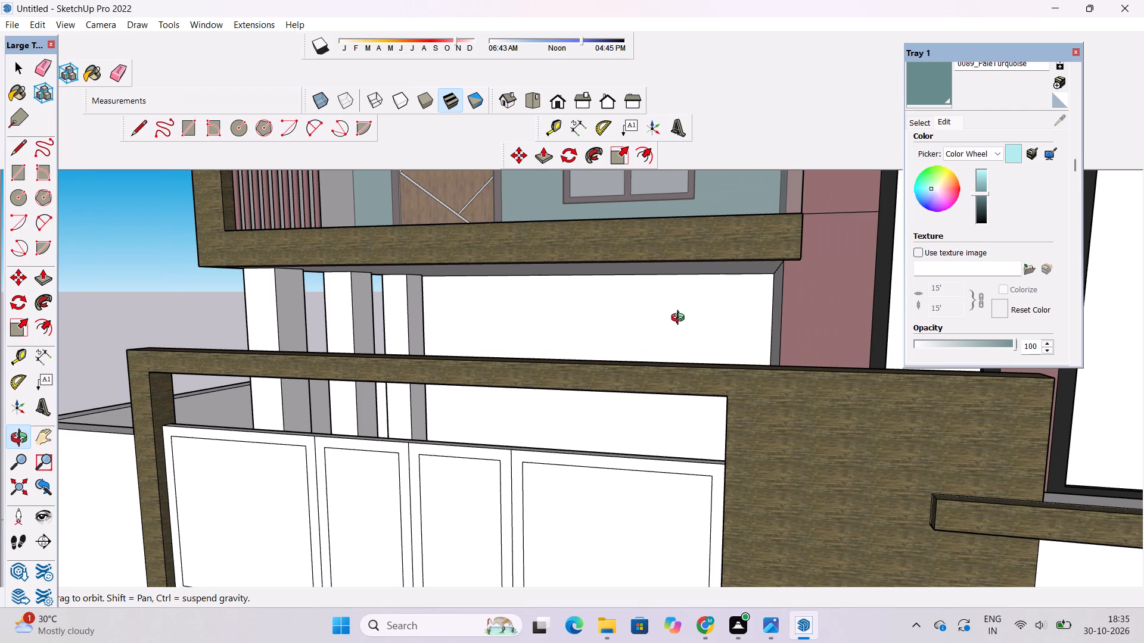
scroll(857, 333, down, 3)
shift+drag(867, 330, 709, 345)
drag(704, 345, 893, 391)
scroll(731, 367, down, 6)
shift+drag(642, 374, 922, 265)
shift+drag(635, 439, 636, 391)
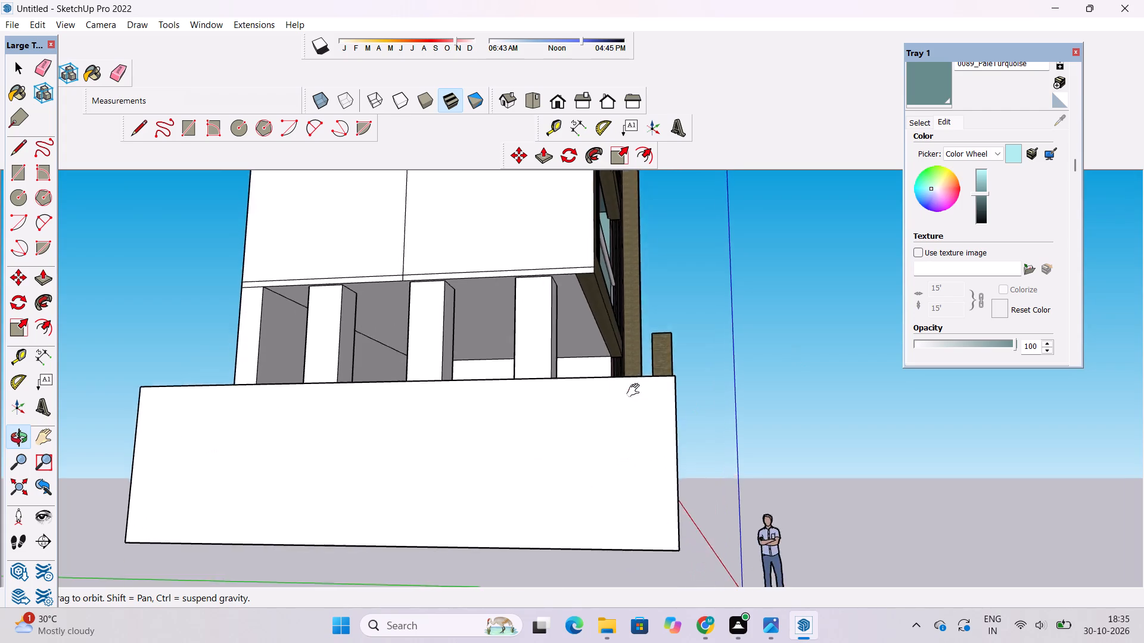
shift+drag(636, 391, 455, 513)
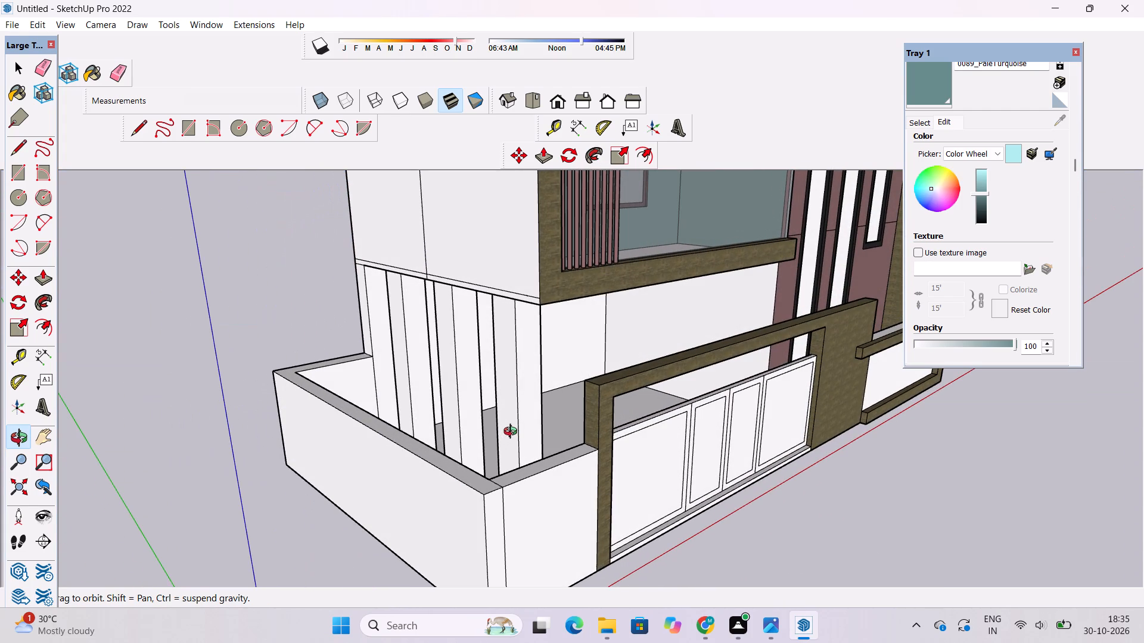
Examine the whole facade from several angles, comparing the painted balconies with the surfaces still left white.
scroll(534, 432, down, 2)
shift+drag(662, 398, 595, 411)
scroll(590, 397, down, 4)
shift+drag(670, 366, 597, 402)
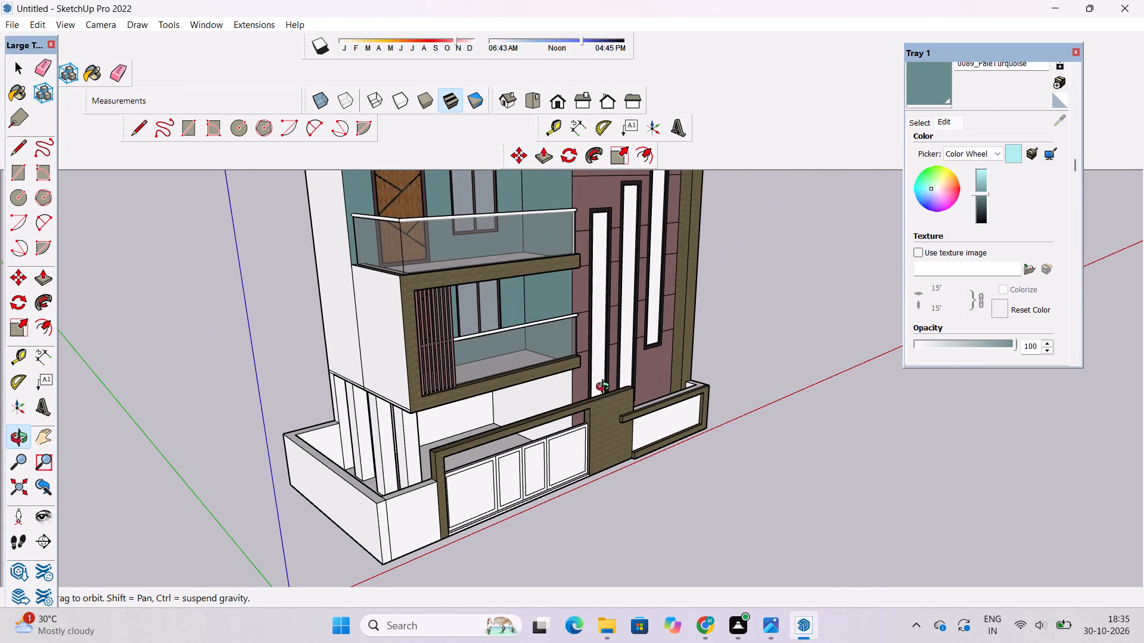
scroll(601, 391, down, 5)
shift+drag(620, 408, 581, 422)
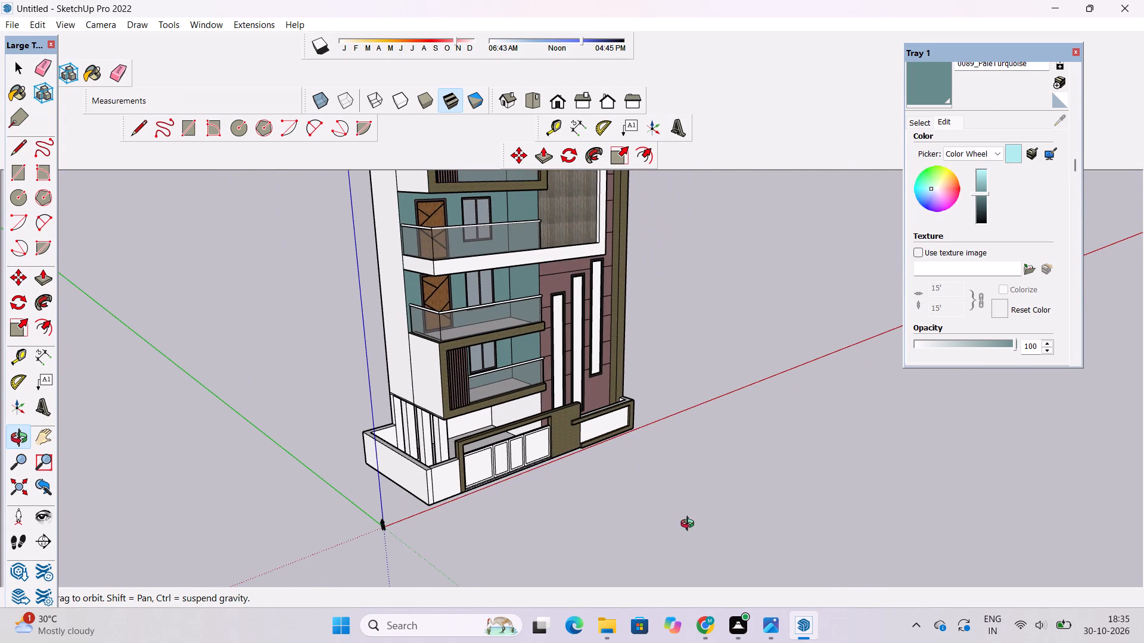
scroll(740, 504, down, 4)
drag(760, 471, 560, 477)
scroll(518, 419, up, 3)
shift+drag(608, 366, 555, 397)
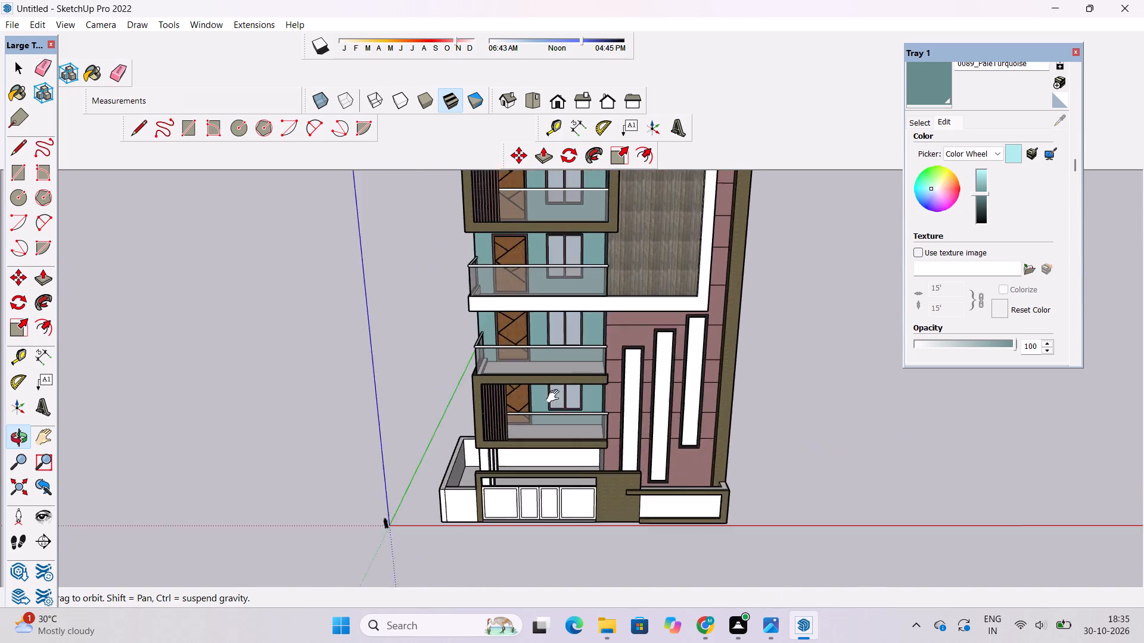
shift+drag(555, 397, 533, 411)
drag(533, 413, 792, 404)
scroll(485, 423, up, 5)
drag(568, 385, 498, 491)
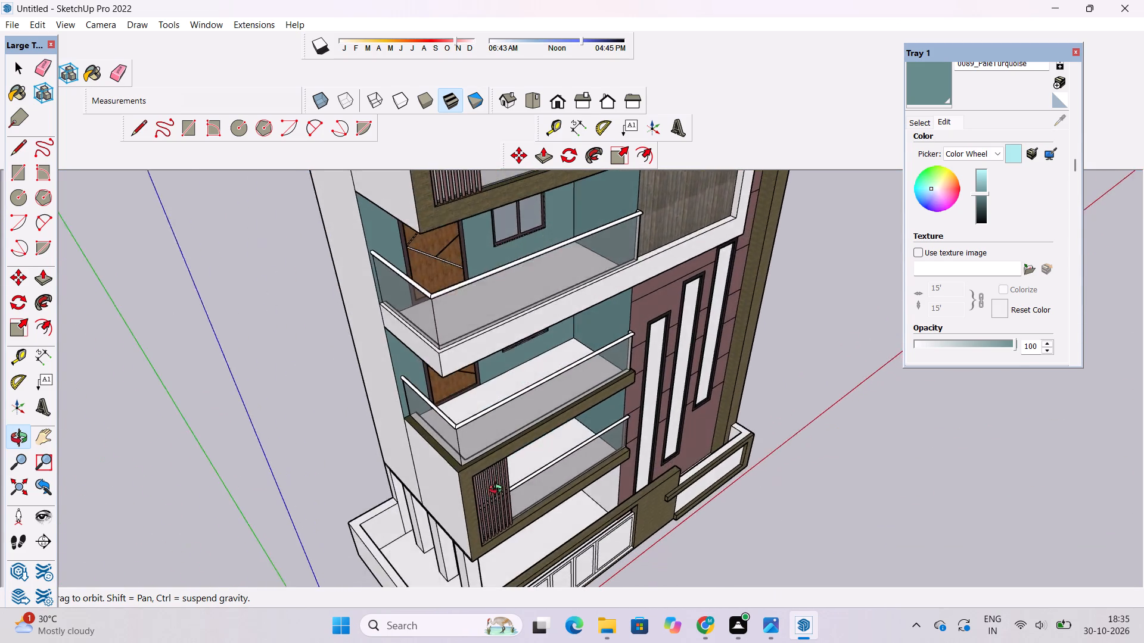
drag(498, 491, 417, 361)
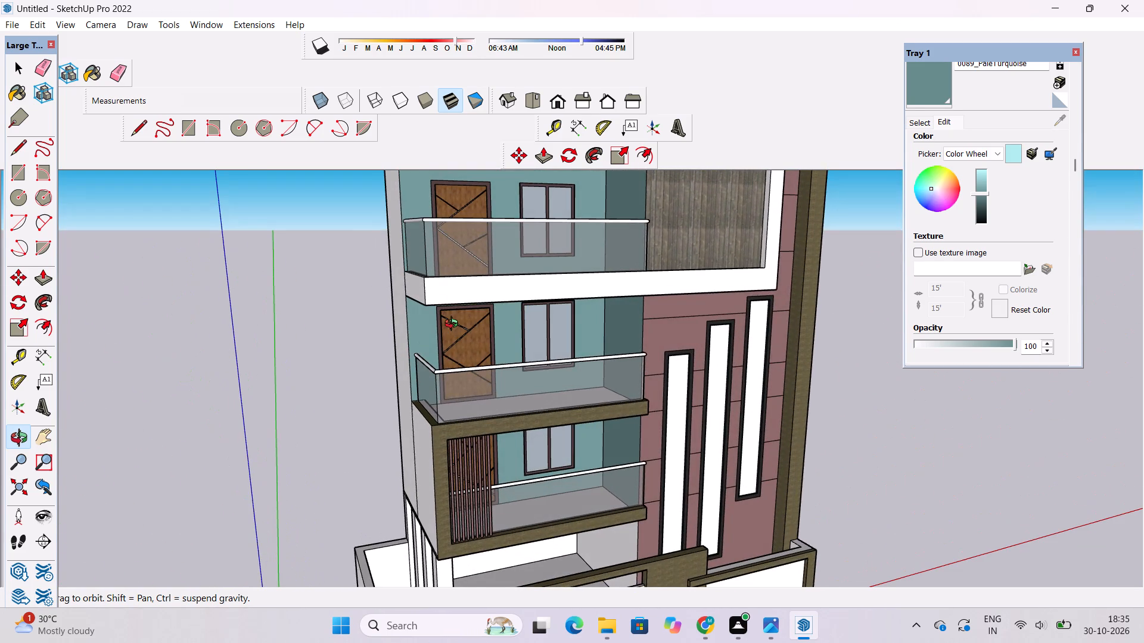
shift+scroll(459, 325, down, 1)
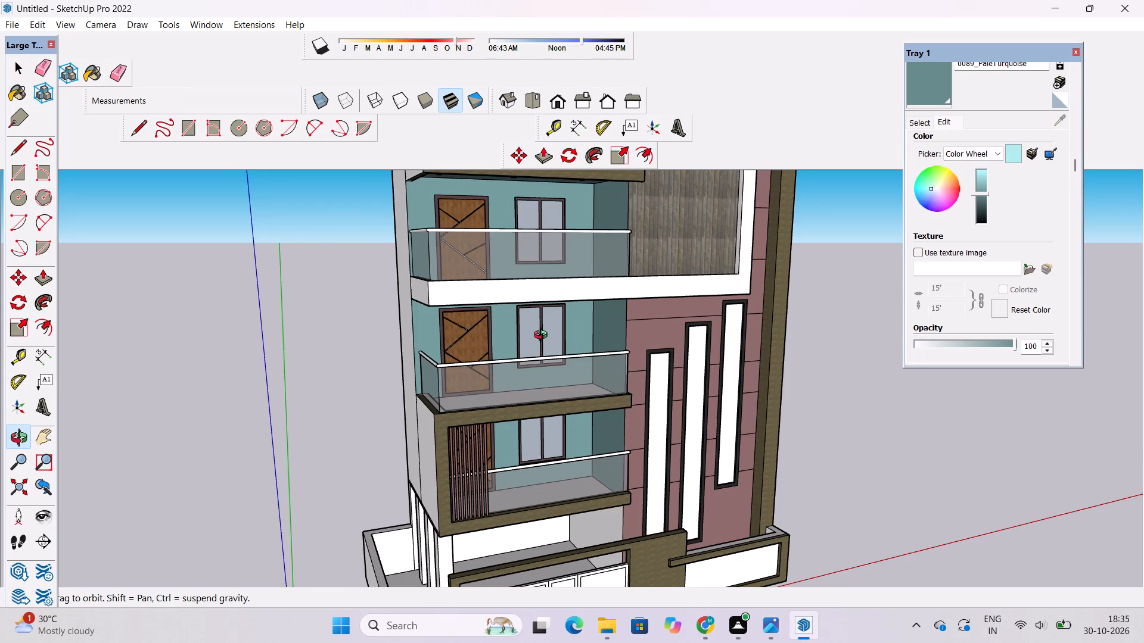
scroll(543, 336, down, 2)
shift+drag(589, 347, 583, 349)
scroll(581, 355, up, 4)
shift+drag(632, 370, 574, 380)
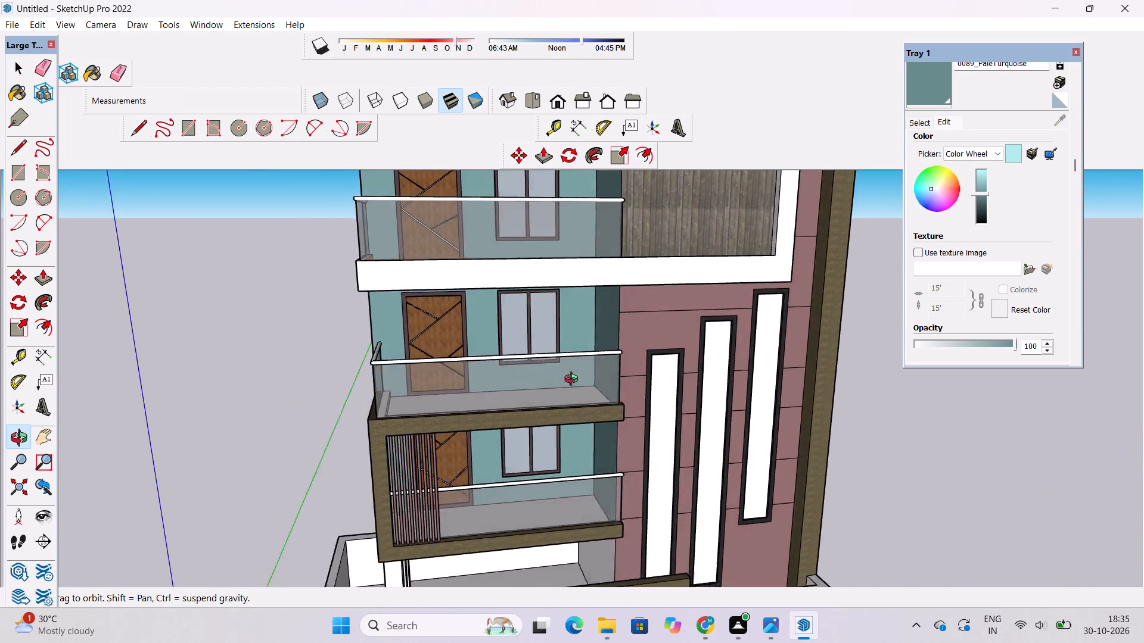
shift+drag(574, 380, 637, 399)
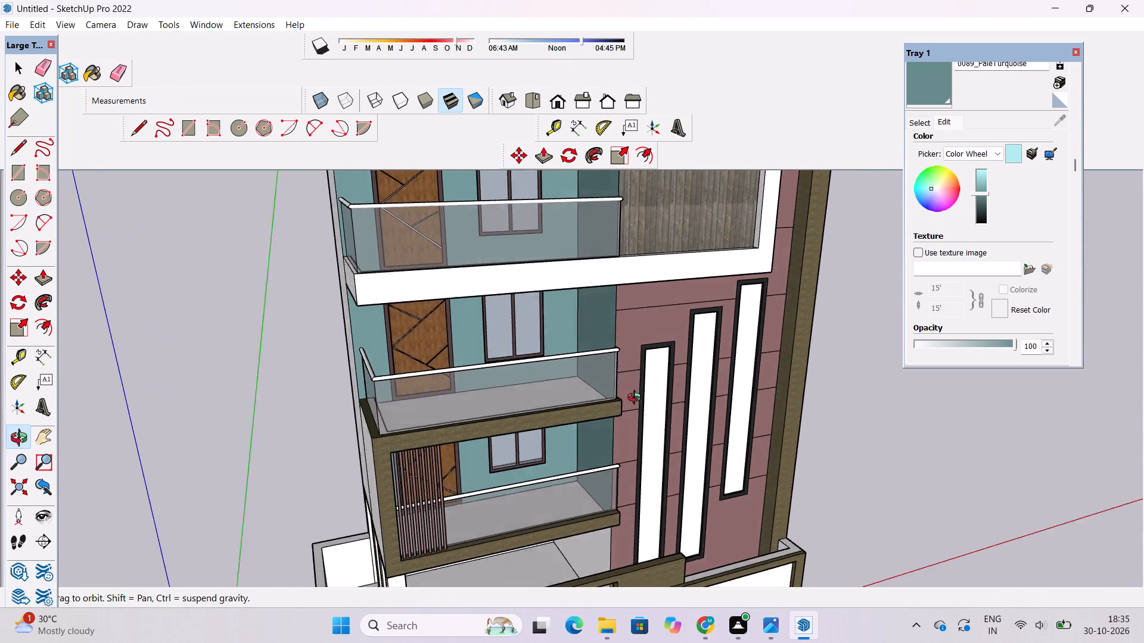
shift+drag(637, 399, 639, 392)
scroll(554, 371, down, 4)
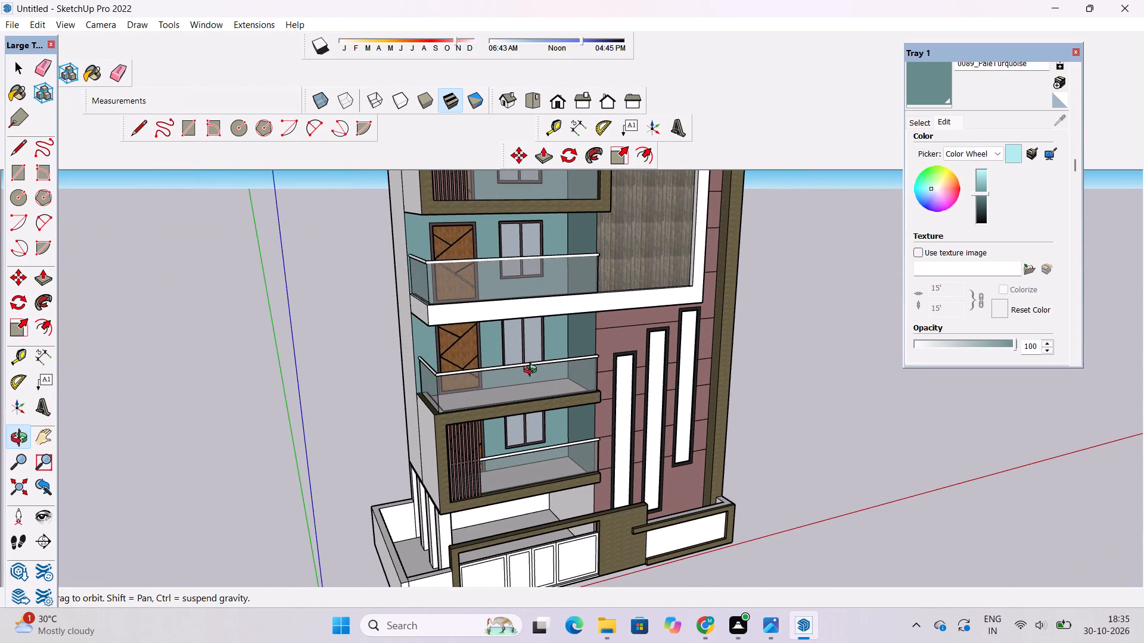
shift+drag(533, 351, 505, 402)
shift+drag(577, 391, 527, 391)
Browse the Colors-Named material collection, including its blue and purple shades, while viewing the whole facade.
click(916, 121)
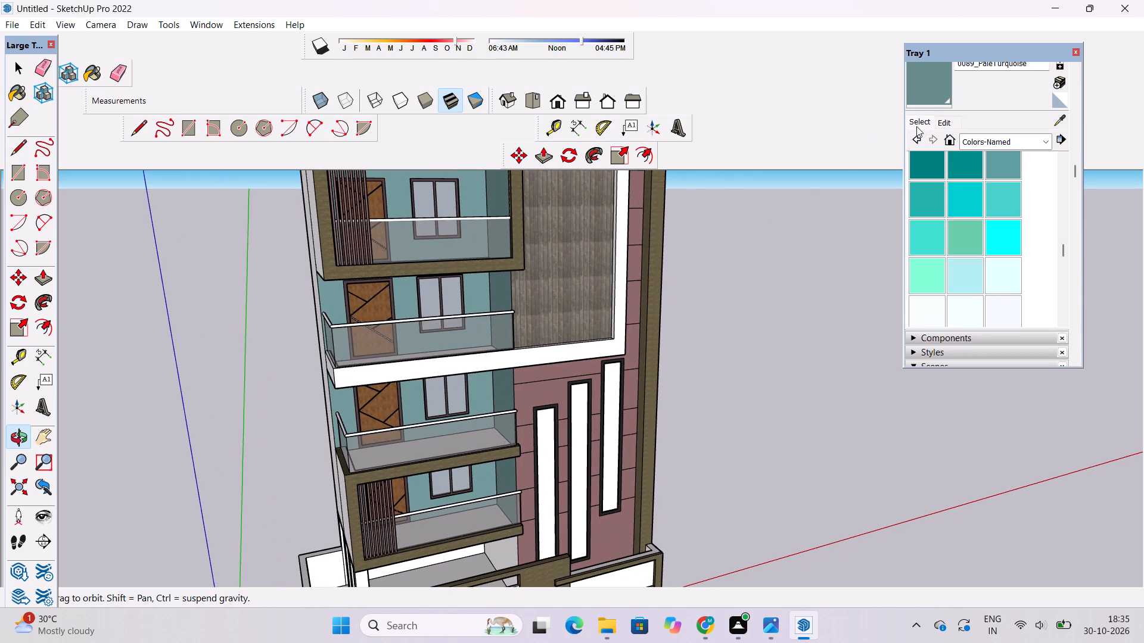
click(992, 140)
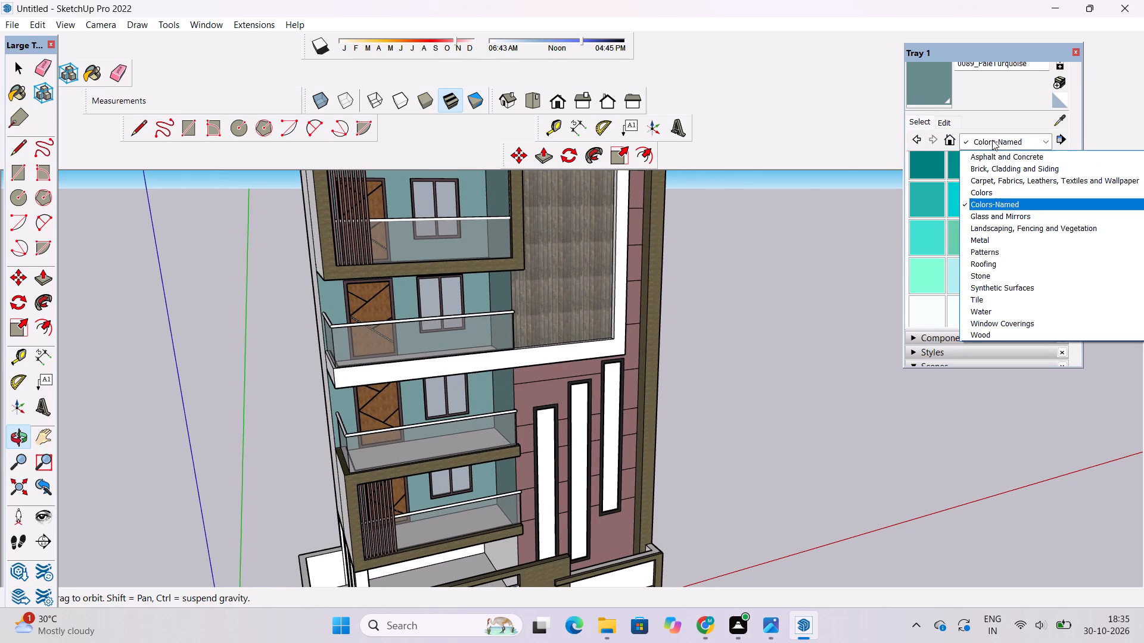
scroll(553, 286, down, 6)
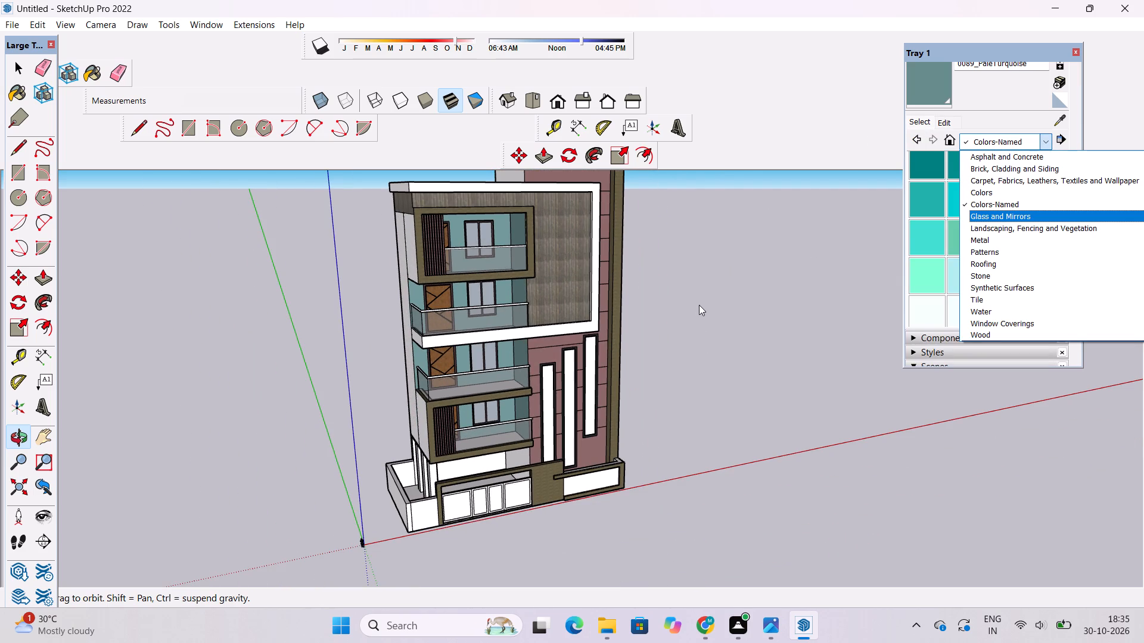
key(o)
click(15, 436)
shift+drag(661, 352, 651, 374)
shift+drag(672, 388, 563, 385)
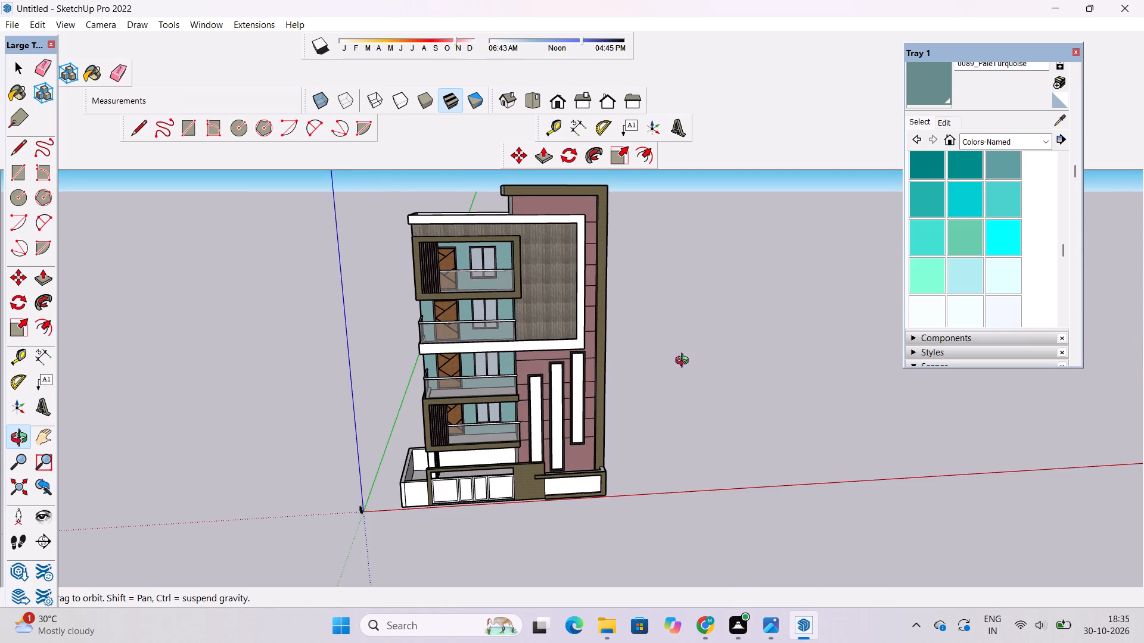
scroll(973, 201, down, 1)
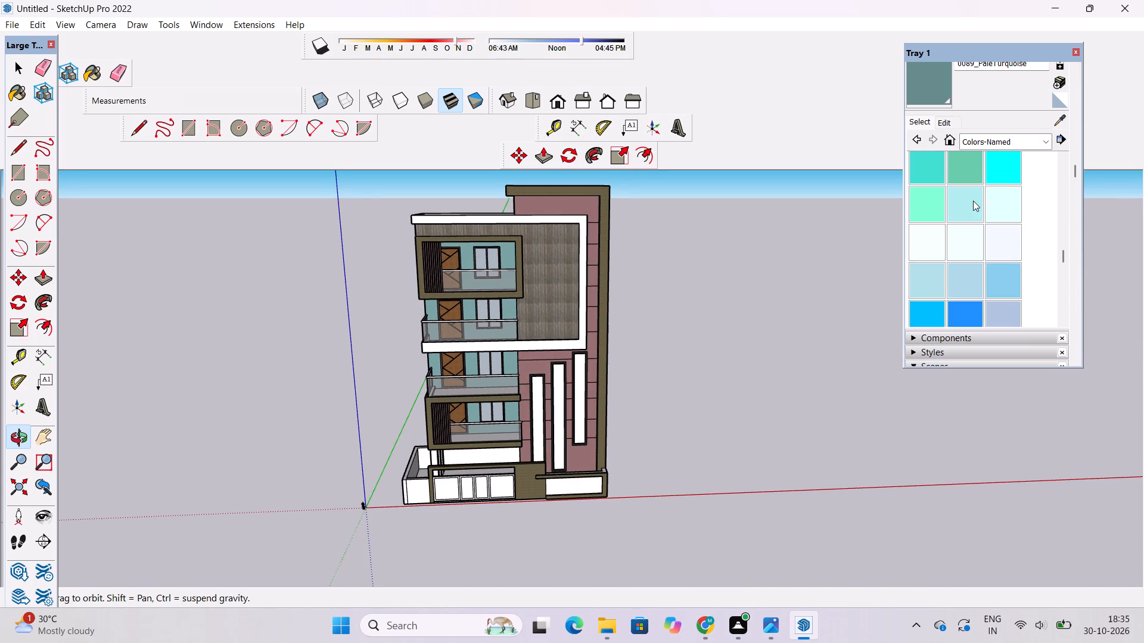
scroll(973, 201, down, 3)
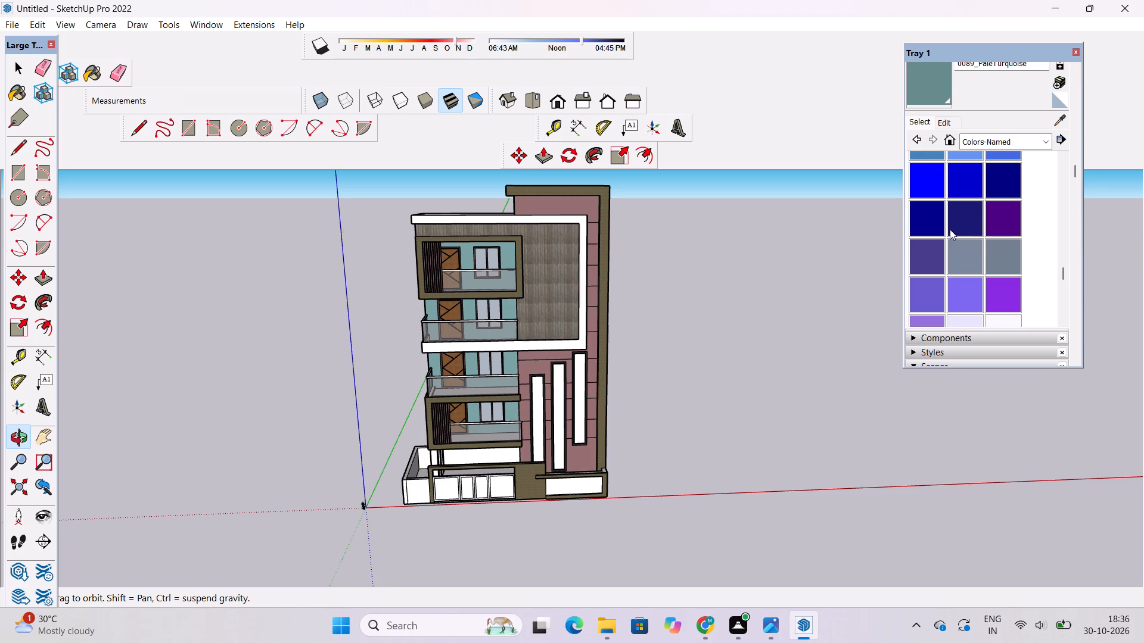
scroll(555, 408, up, 10)
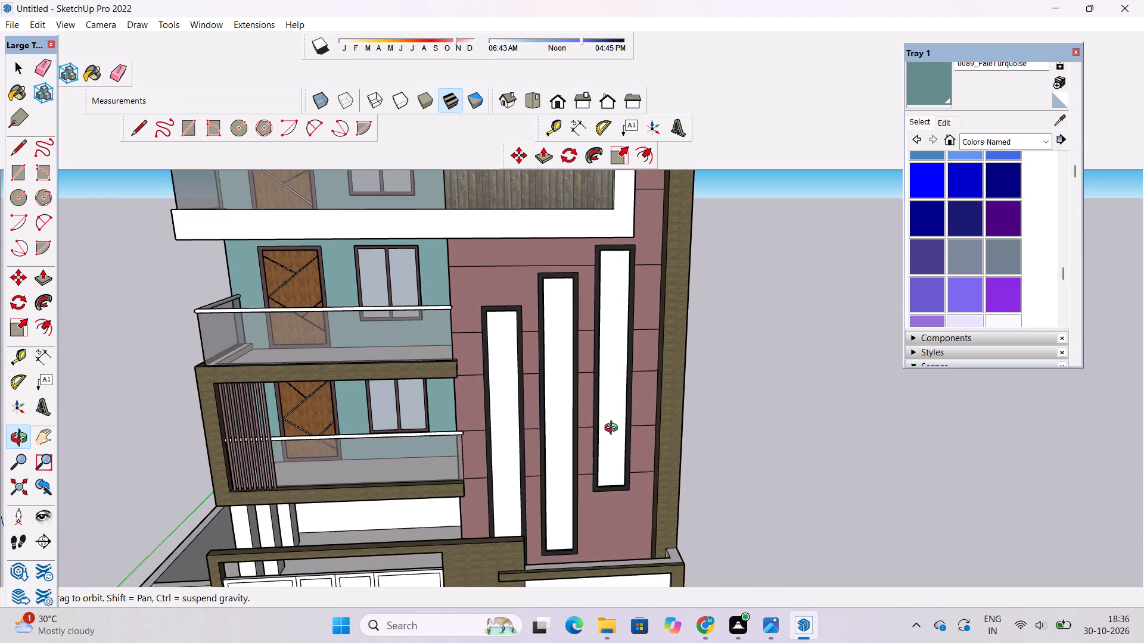
scroll(621, 421, down, 6)
Paint the outer side face of the top balcony's projecting frame with Wood Lumber ButtJoined from the Wood collection.
click(969, 142)
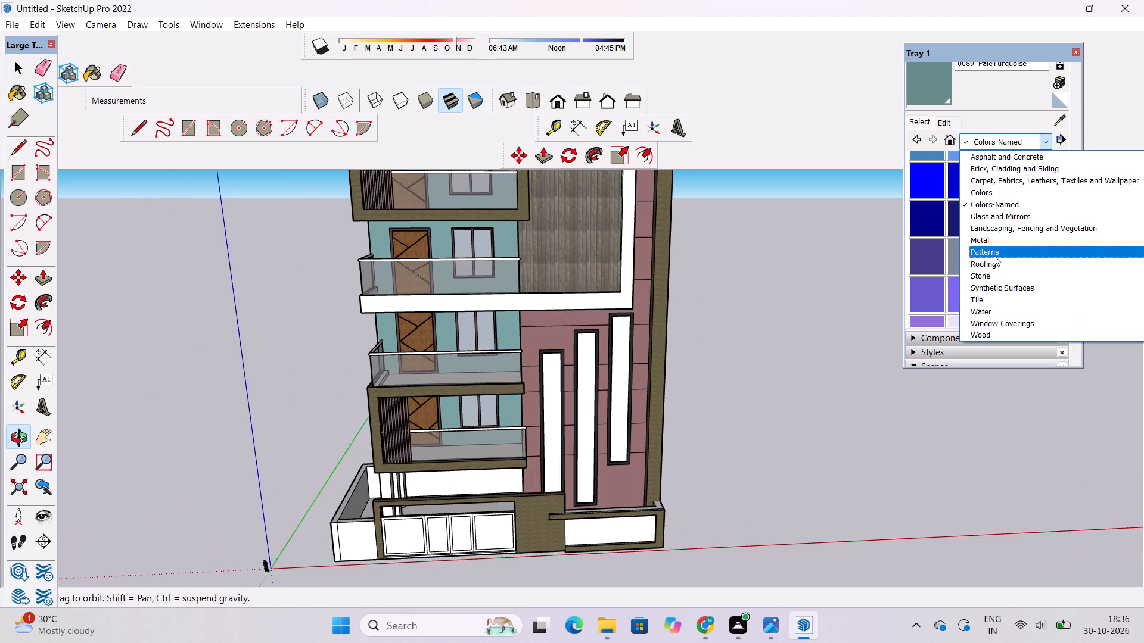
click(987, 336)
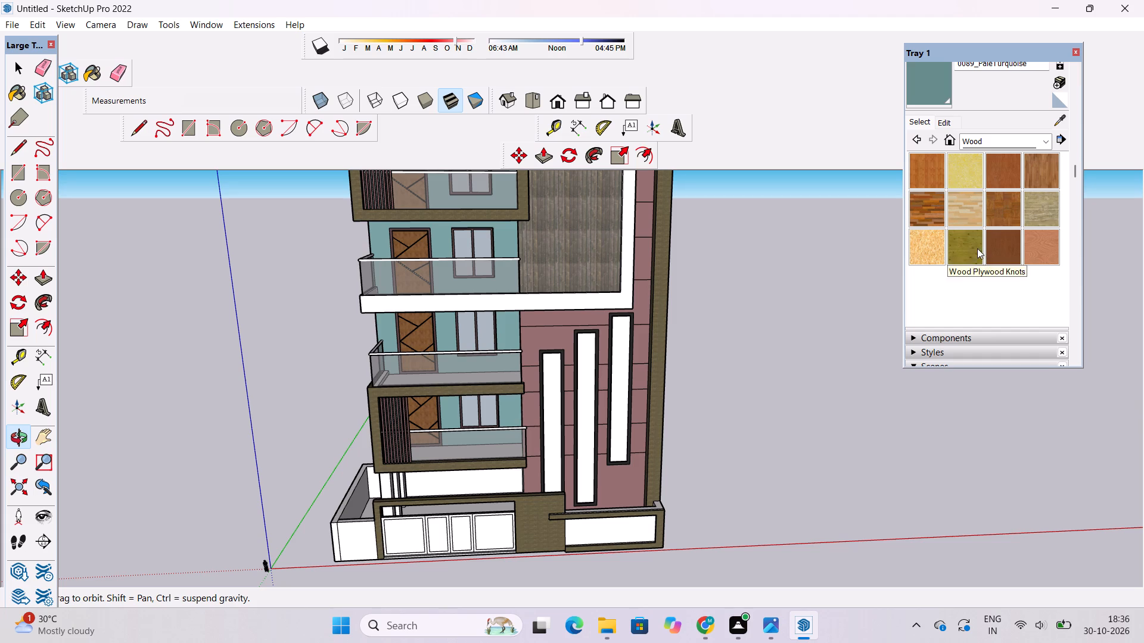
click(1028, 212)
scroll(1071, 286, down, 5)
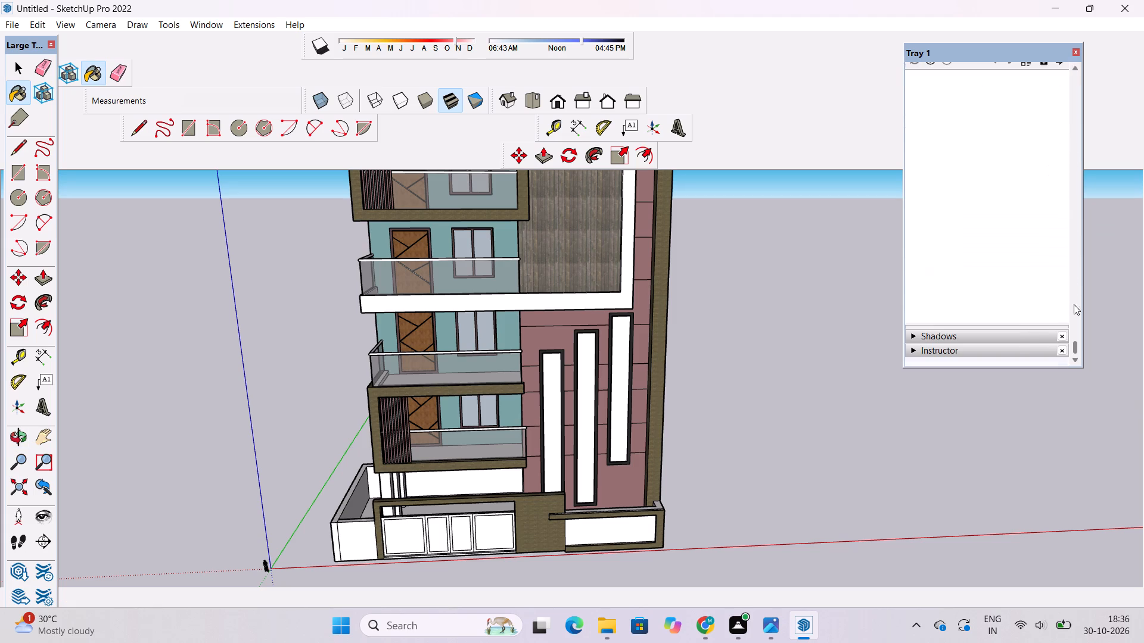
scroll(1014, 235, up, 6)
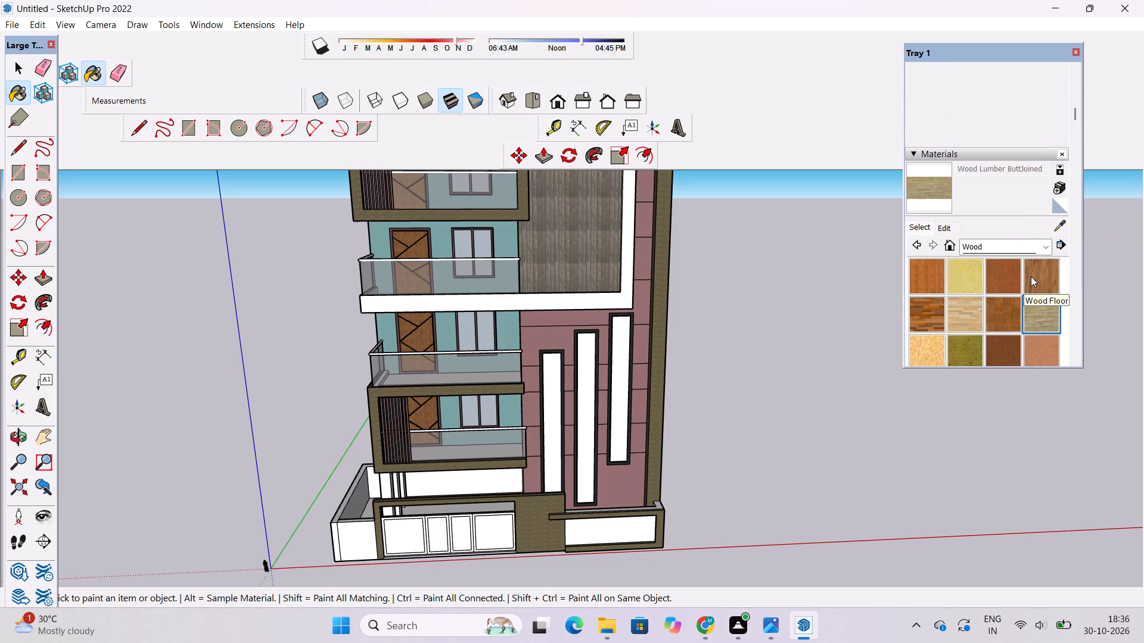
click(932, 195)
scroll(680, 330, down, 3)
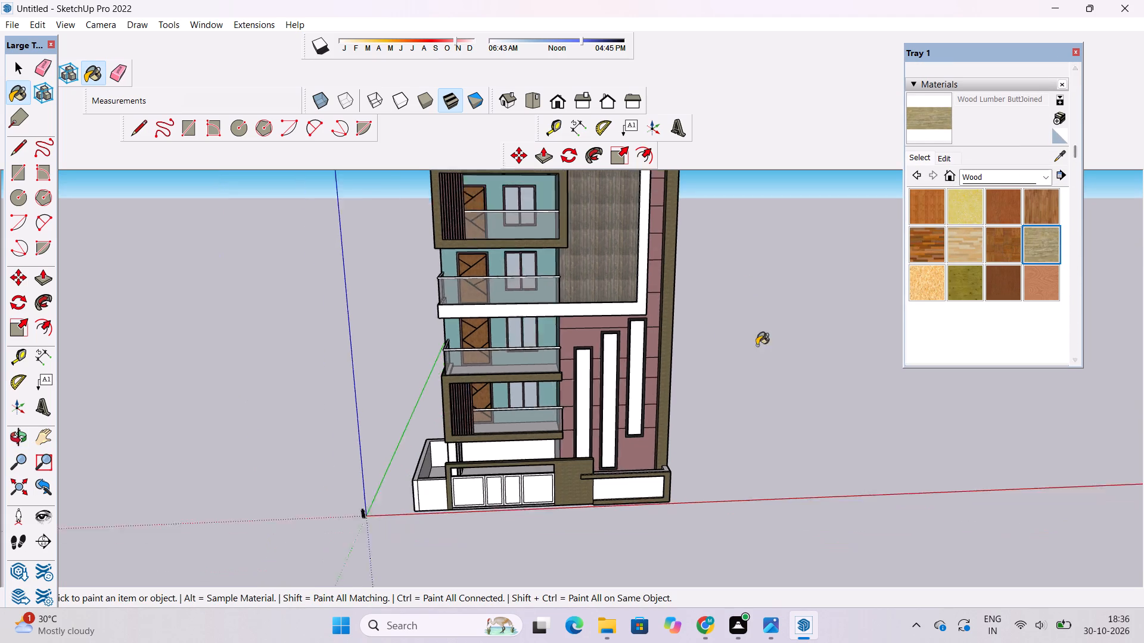
scroll(757, 345, down, 4)
scroll(602, 336, up, 5)
scroll(393, 278, up, 6)
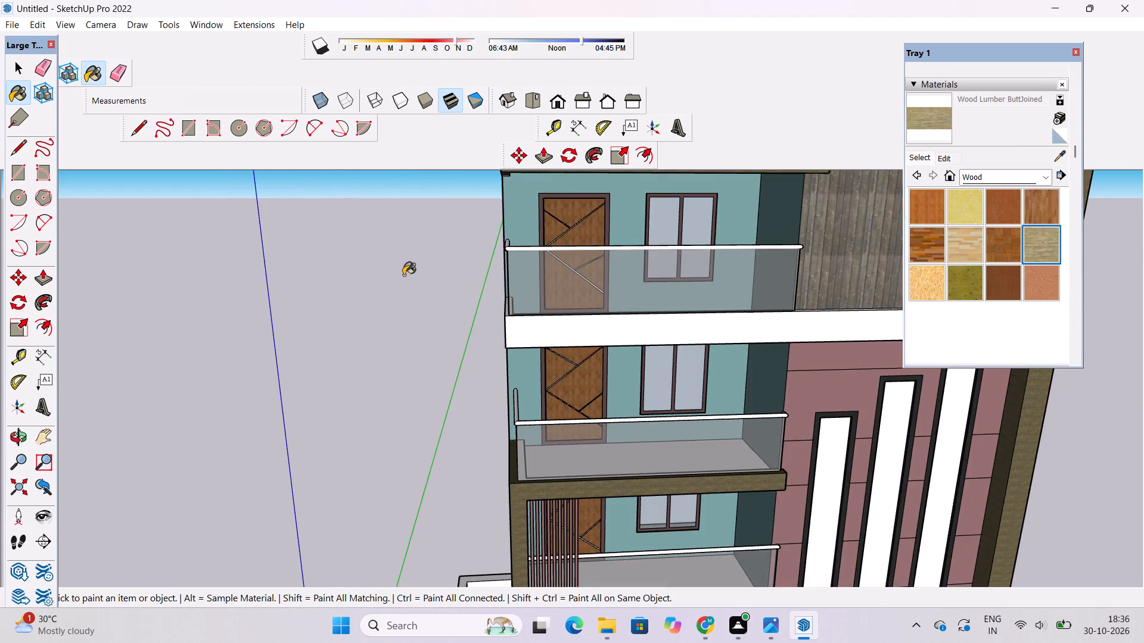
scroll(689, 269, down, 10)
scroll(566, 321, down, 6)
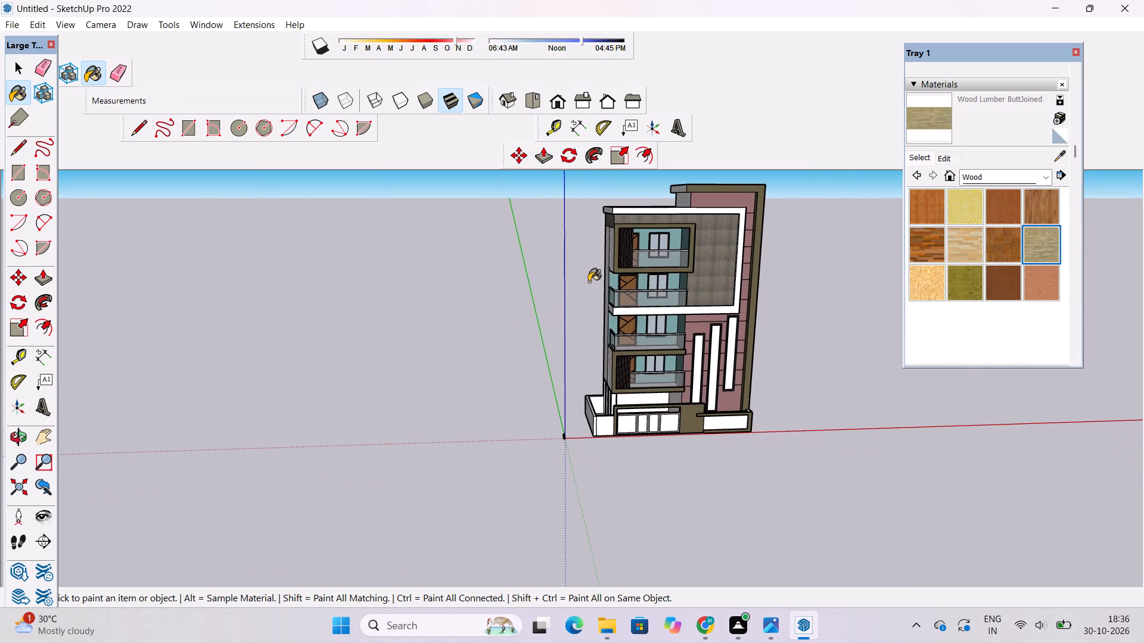
scroll(637, 262, up, 10)
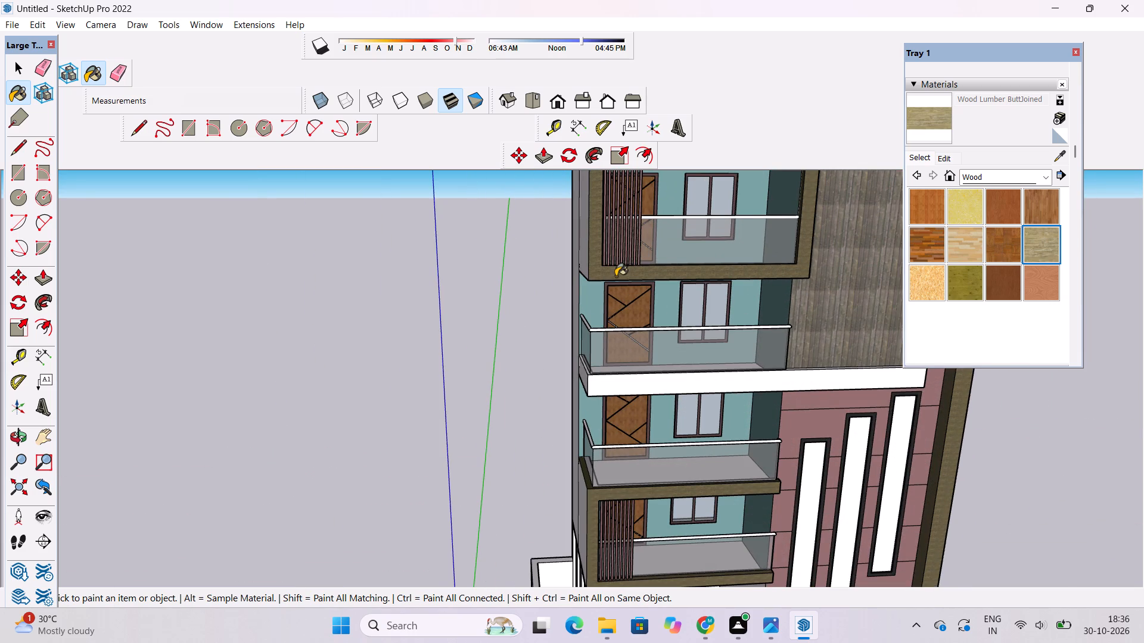
scroll(614, 279, down, 4)
scroll(587, 258, up, 9)
click(604, 230)
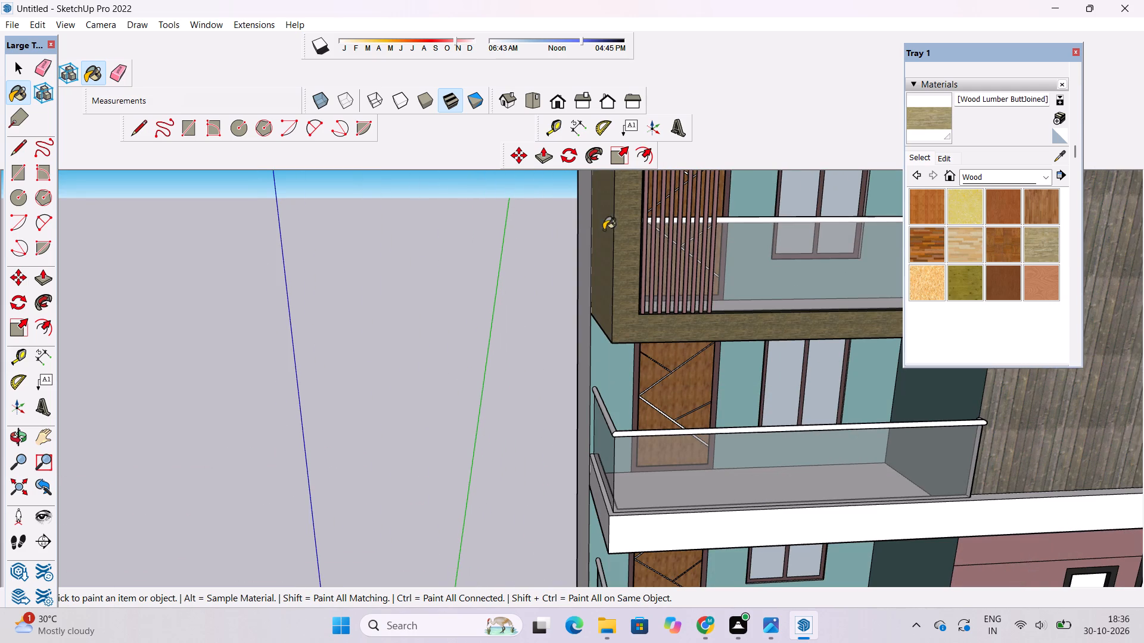
Darken the Wood Lumber ButtJoined material's colour slightly to match the top balcony's frame.
key(o)
drag(657, 299, 677, 296)
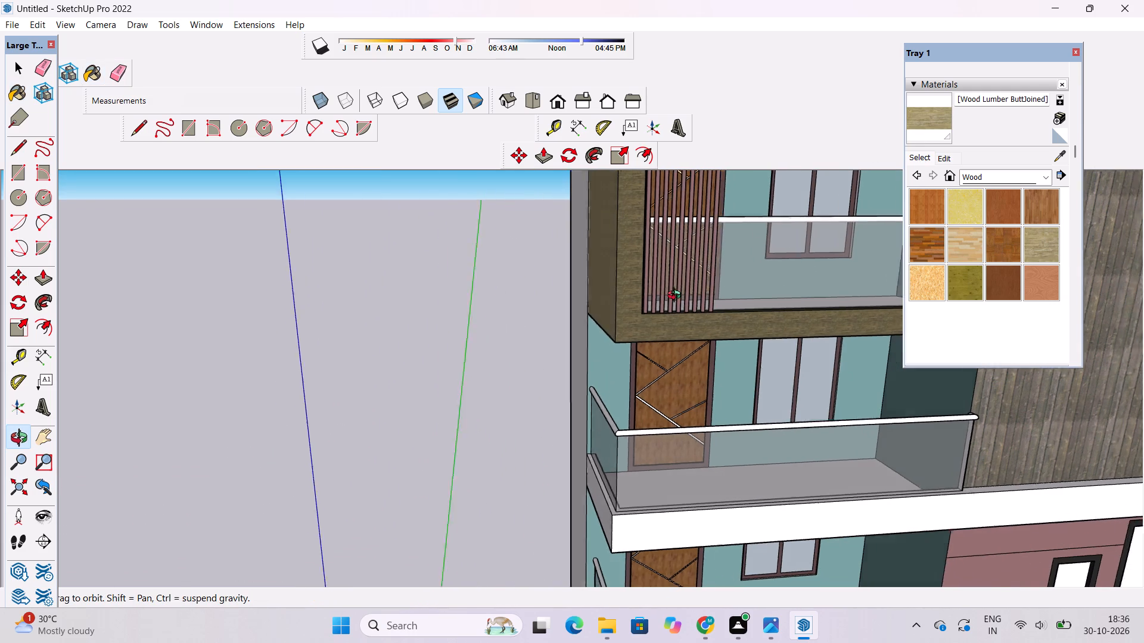
drag(677, 296, 762, 270)
scroll(738, 274, down, 3)
shift+drag(723, 291, 700, 320)
drag(700, 320, 671, 364)
drag(671, 360, 697, 336)
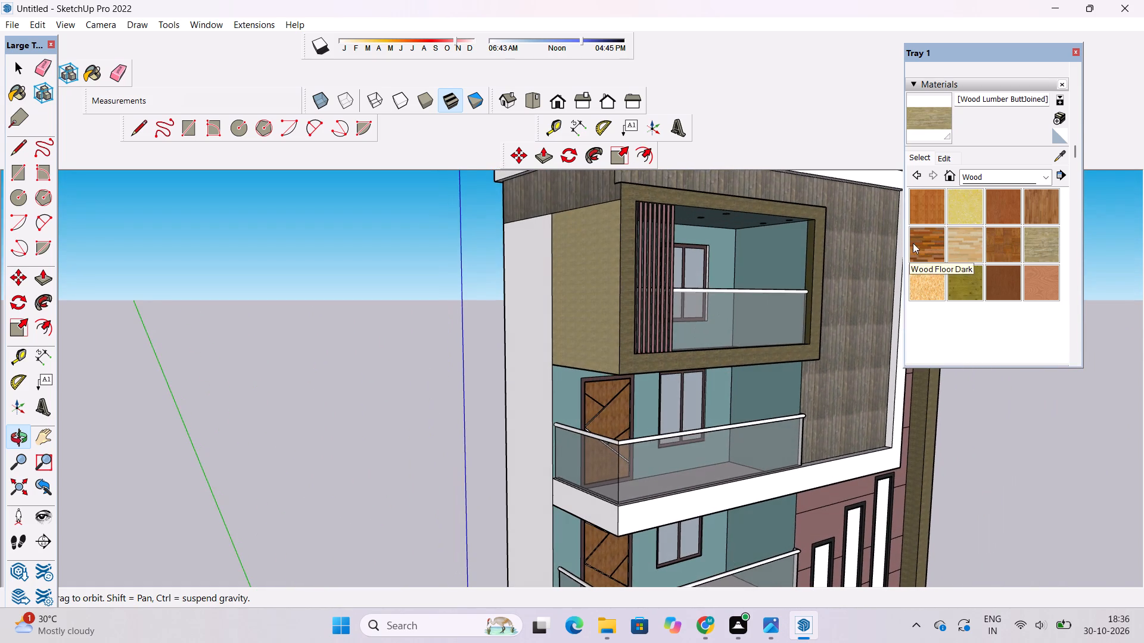
click(940, 164)
click(978, 226)
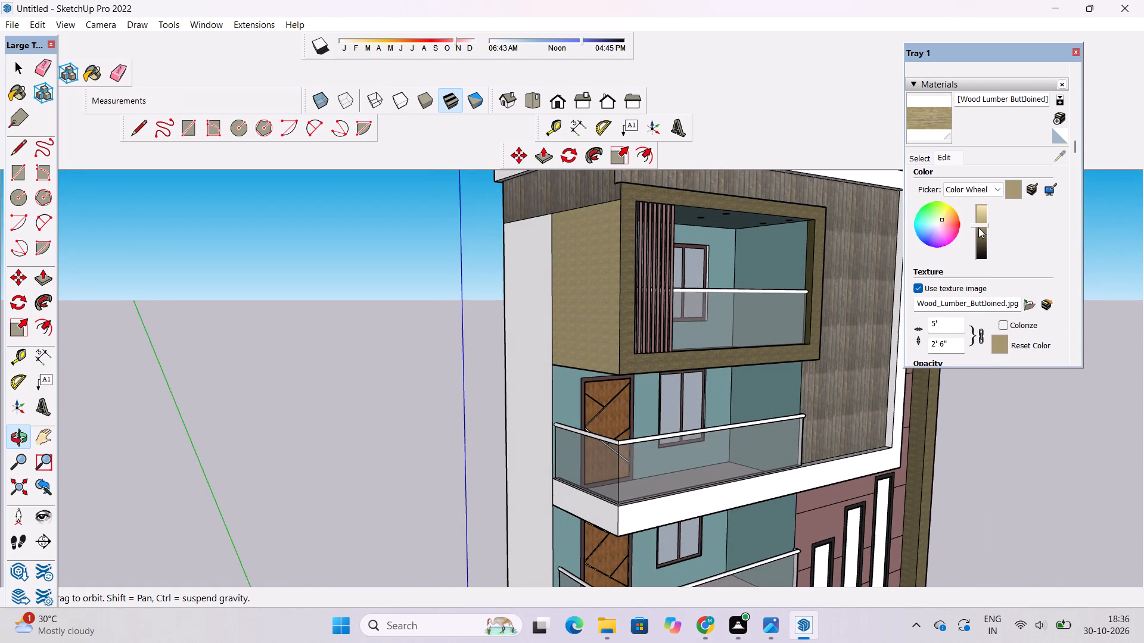
click(978, 227)
click(978, 232)
key(space)
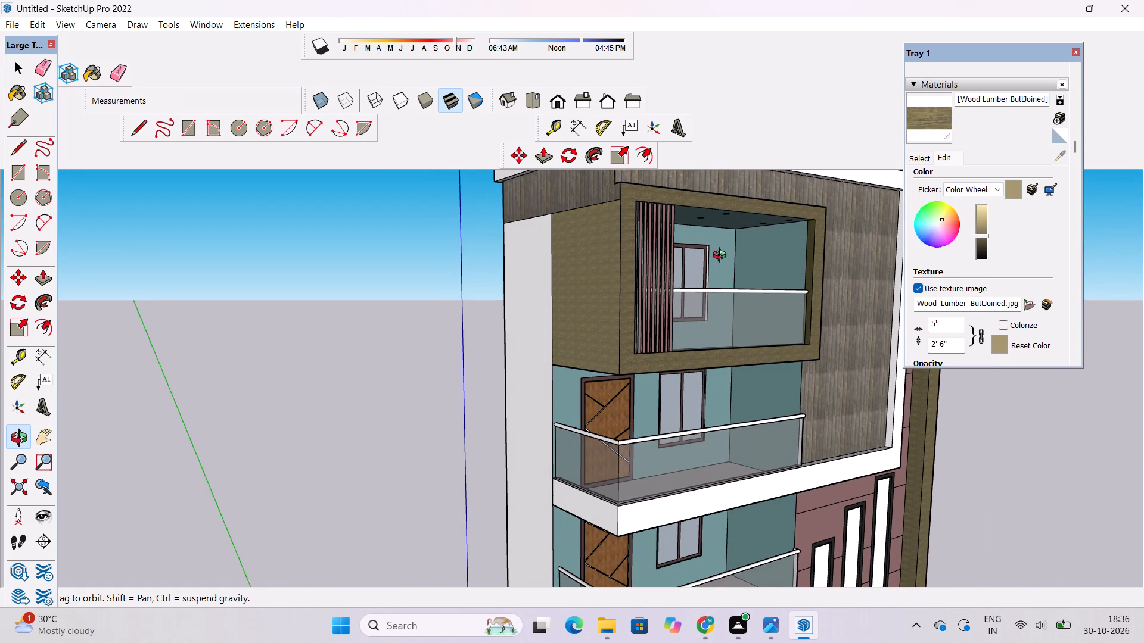
Examine the facade and balconies from several angles, looking for wall surfaces still left unpainted.
key(o)
drag(738, 280, 657, 286)
scroll(697, 281, up, 1)
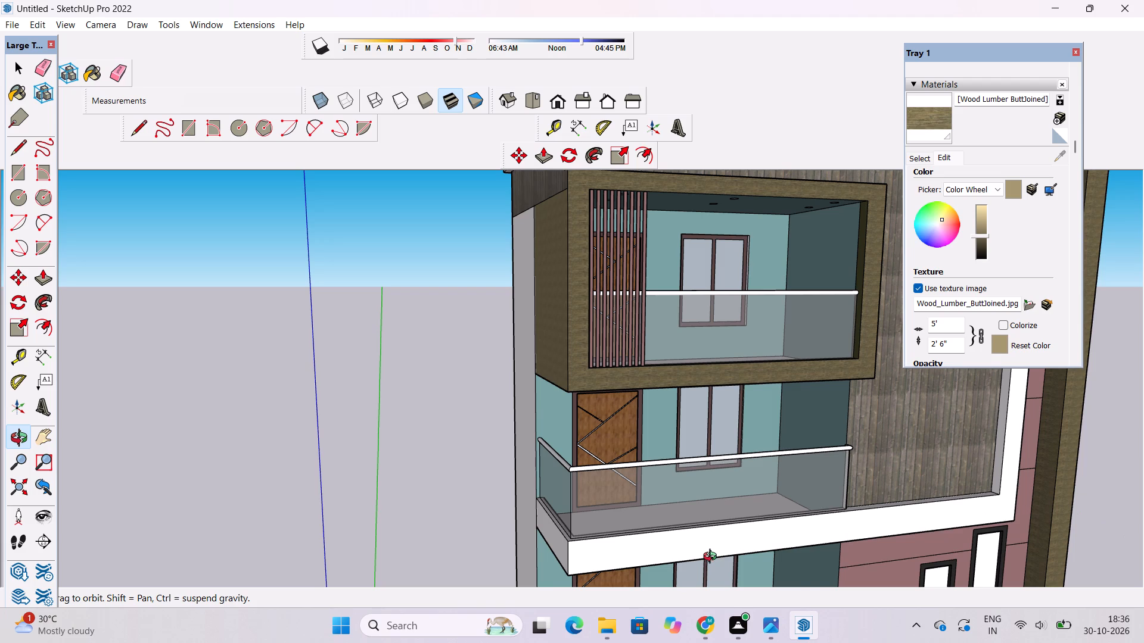
scroll(591, 554, down, 2)
shift+drag(636, 463, 605, 373)
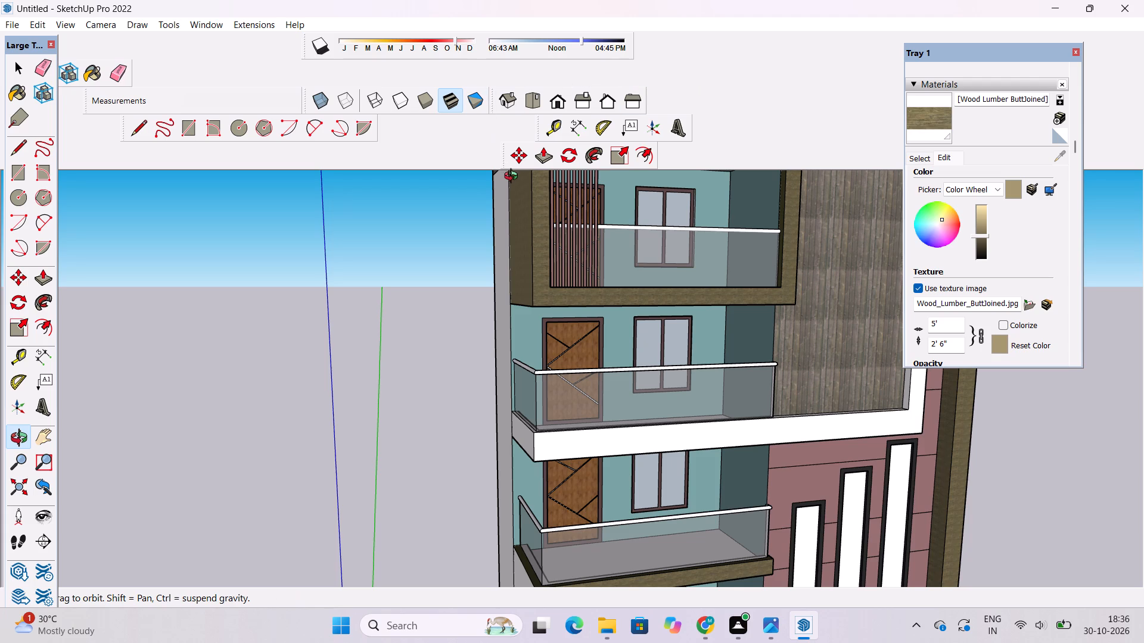
scroll(514, 197, down, 3)
shift+drag(570, 227, 551, 233)
drag(549, 258, 347, 300)
scroll(338, 282, down, 4)
drag(667, 253, 331, 276)
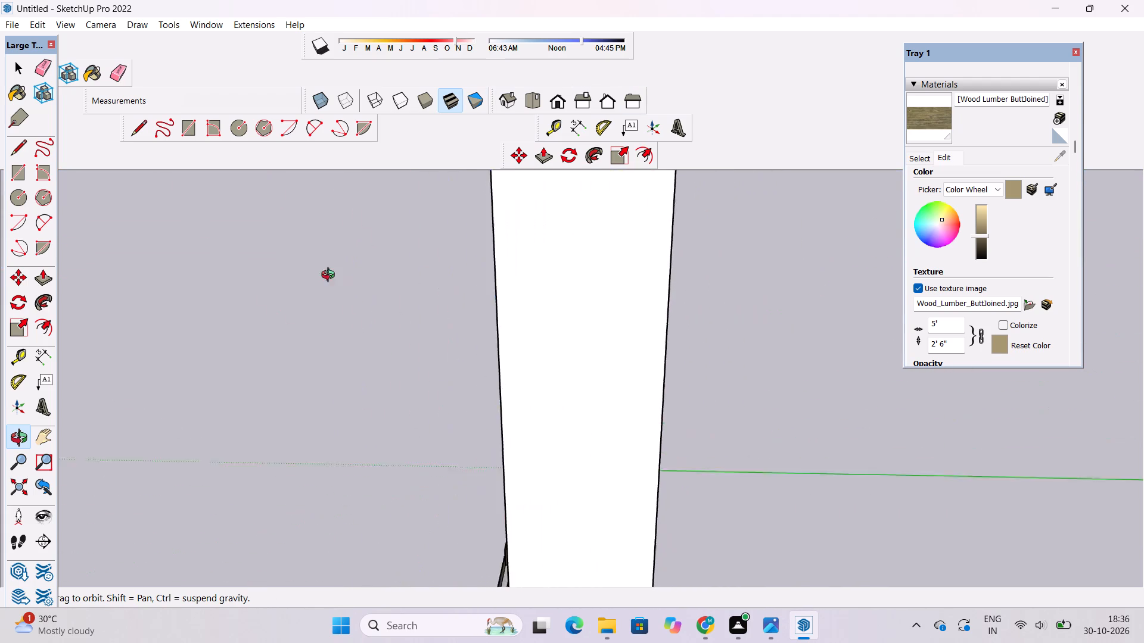
drag(331, 276, 740, 324)
scroll(613, 270, up, 3)
shift+drag(565, 274, 583, 347)
drag(583, 354, 616, 359)
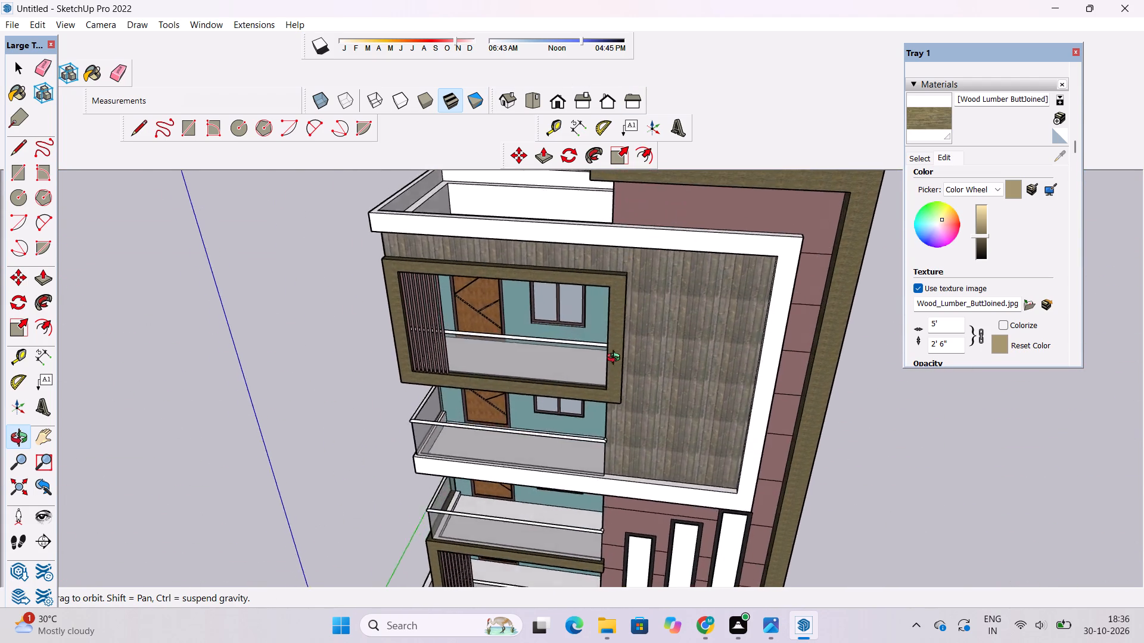
drag(616, 359, 748, 339)
scroll(583, 319, up, 8)
drag(697, 335, 427, 345)
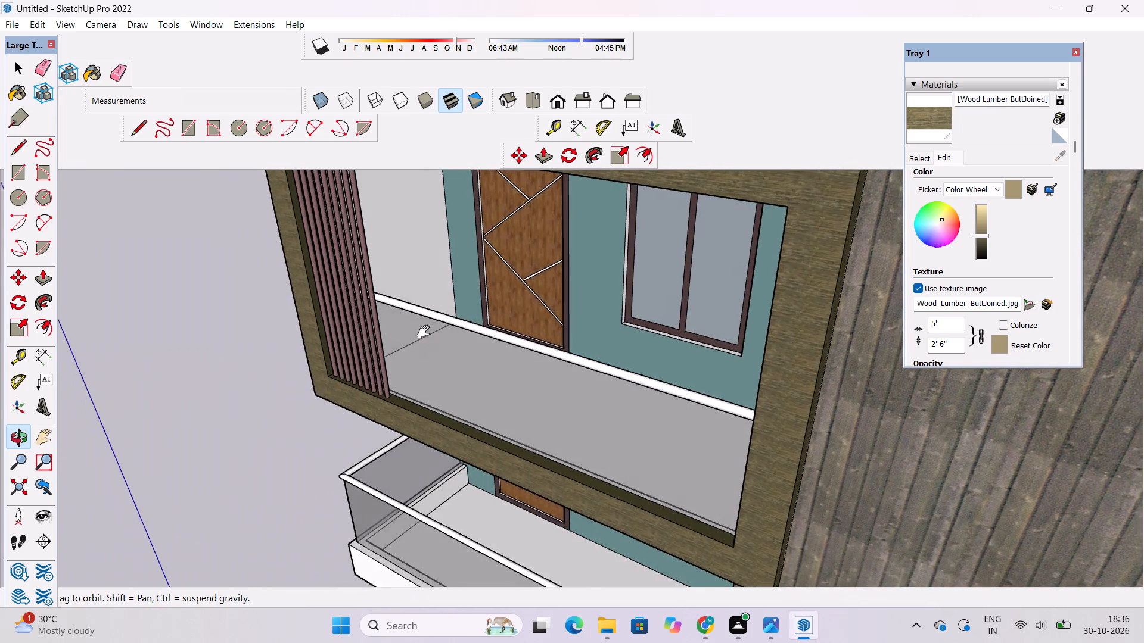
shift+scroll(426, 327, down, 3)
shift+drag(478, 366, 473, 286)
shift+drag(473, 286, 494, 394)
scroll(500, 367, down, 4)
shift+drag(508, 380, 500, 286)
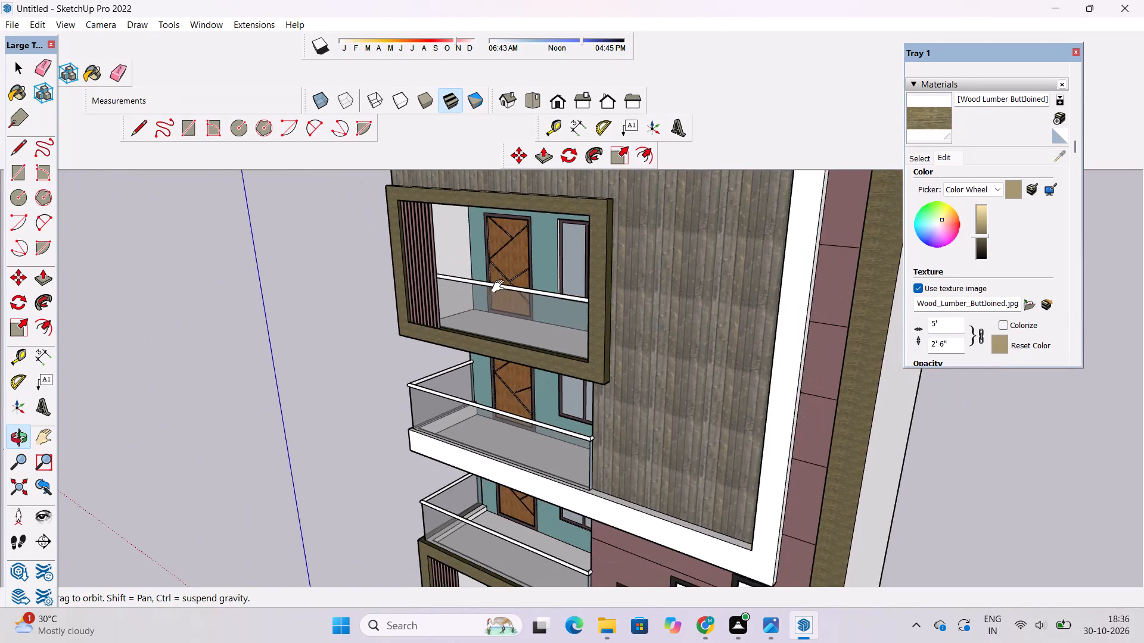
shift+drag(506, 316, 503, 332)
shift+drag(503, 332, 556, 196)
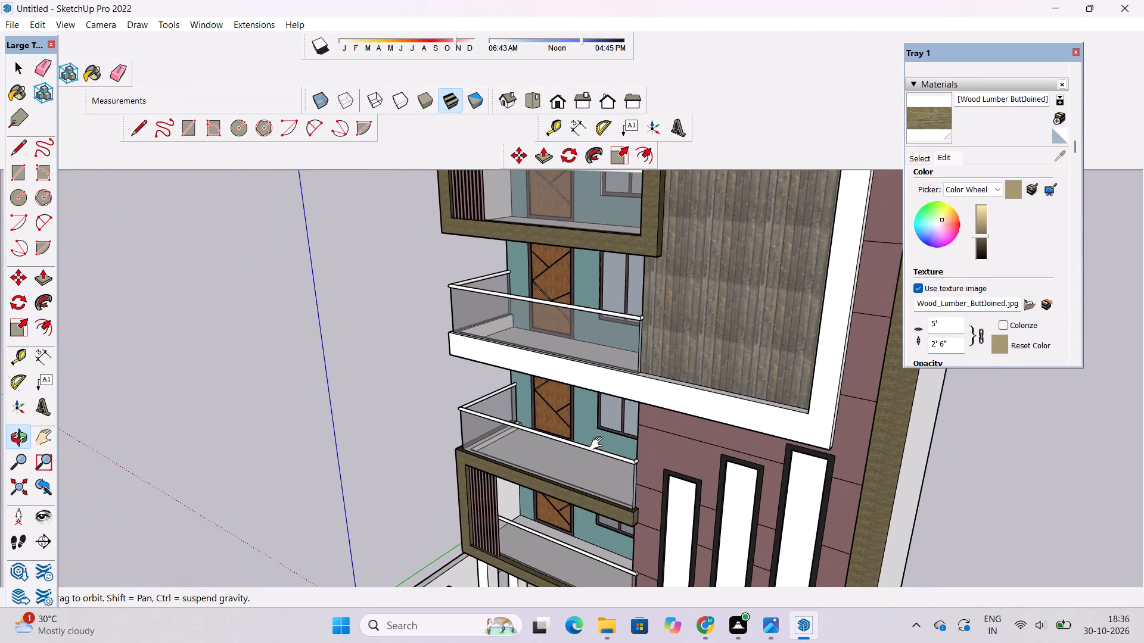
shift+scroll(599, 444, up, 7)
shift+drag(564, 472, 483, 305)
shift+scroll(484, 330, down, 2)
shift+drag(500, 415, 508, 449)
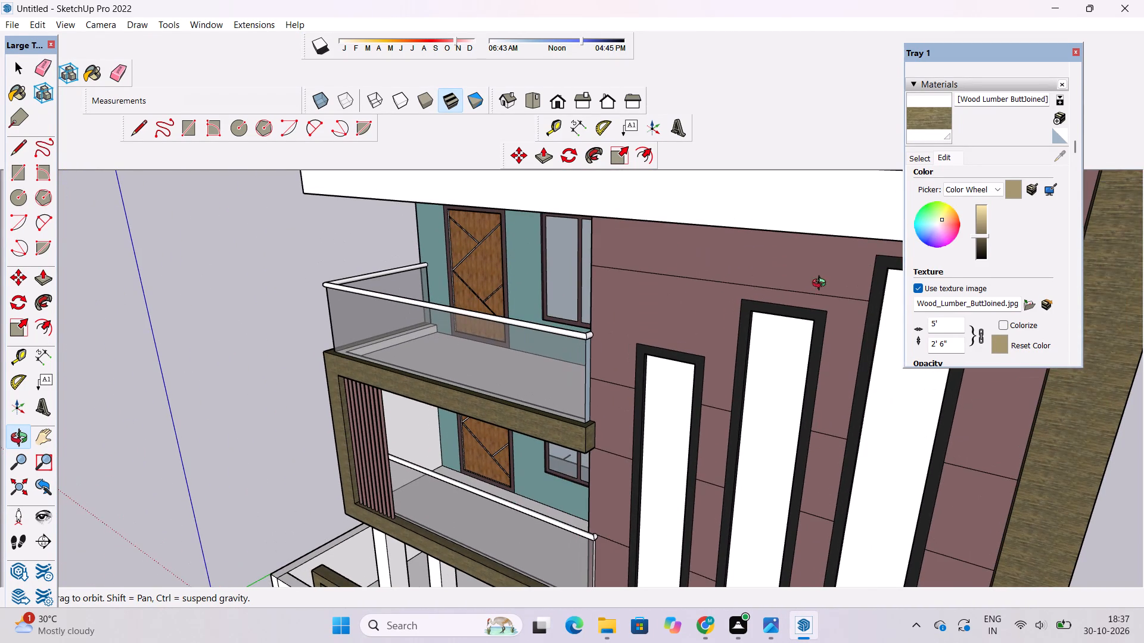
Paint the inner side wall behind the slats of the top framed balcony with PaleTurquoise from the Colors-Named collection.
click(921, 157)
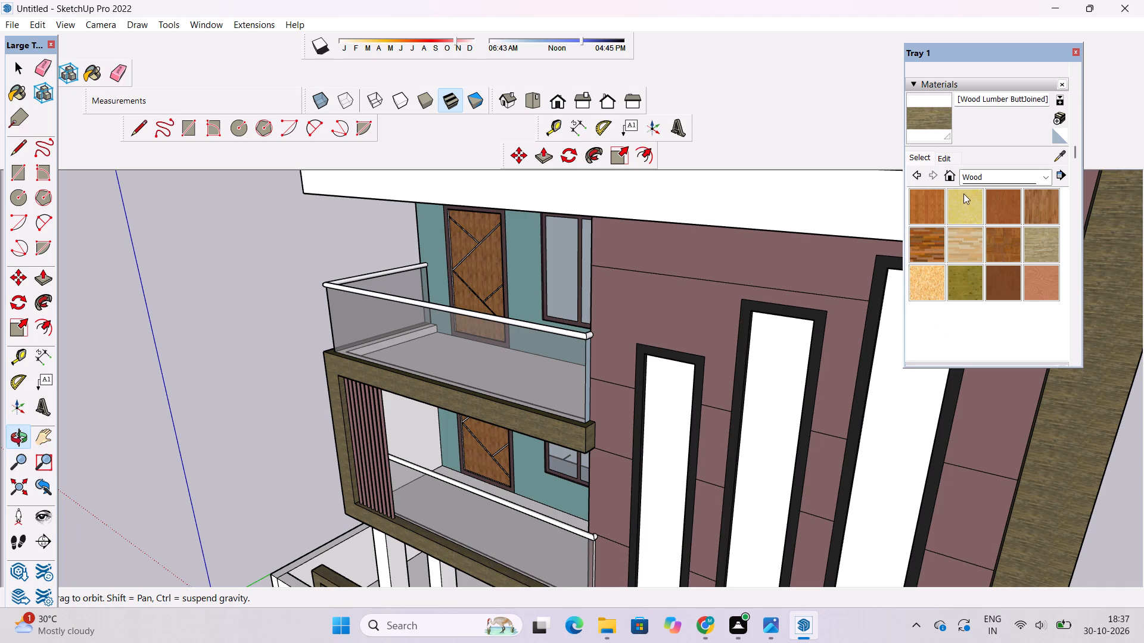
click(977, 175)
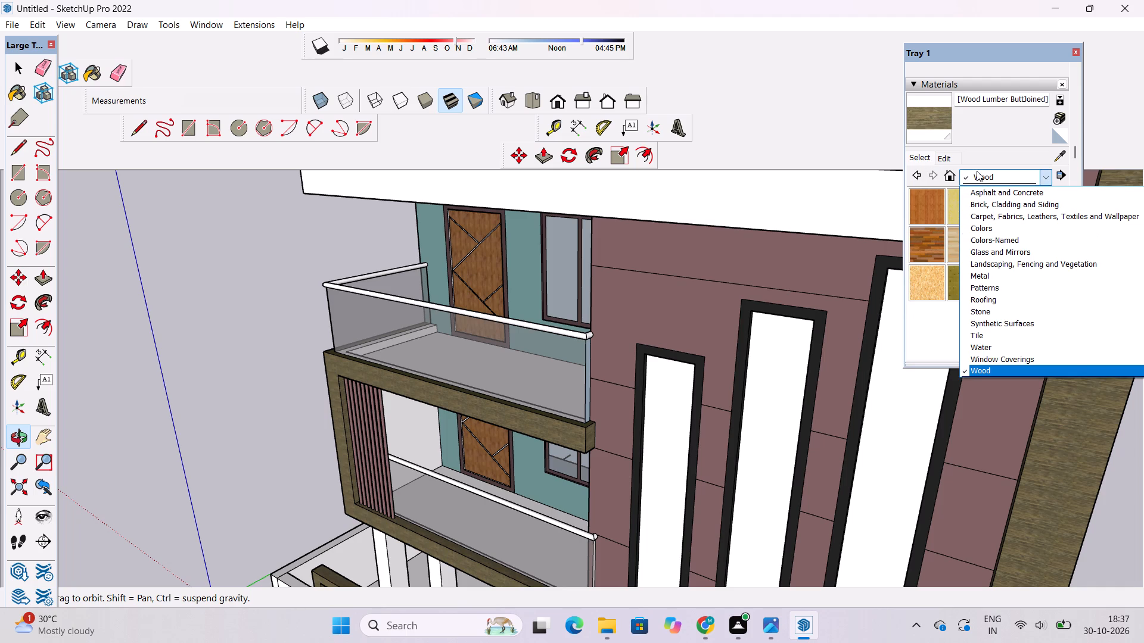
click(997, 242)
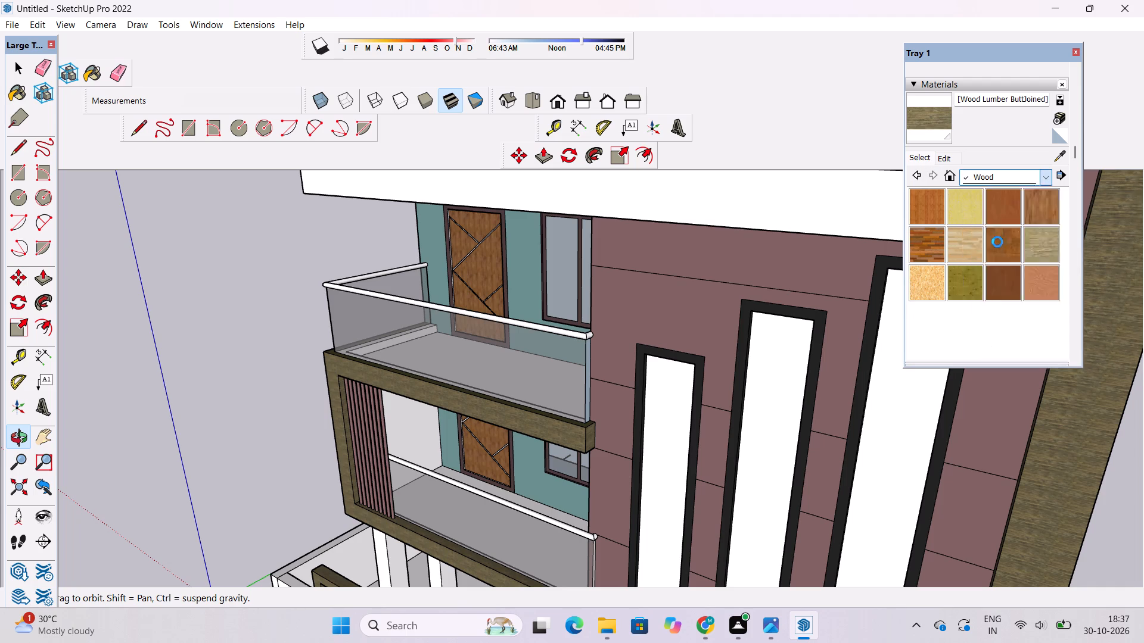
scroll(984, 270, down, 11)
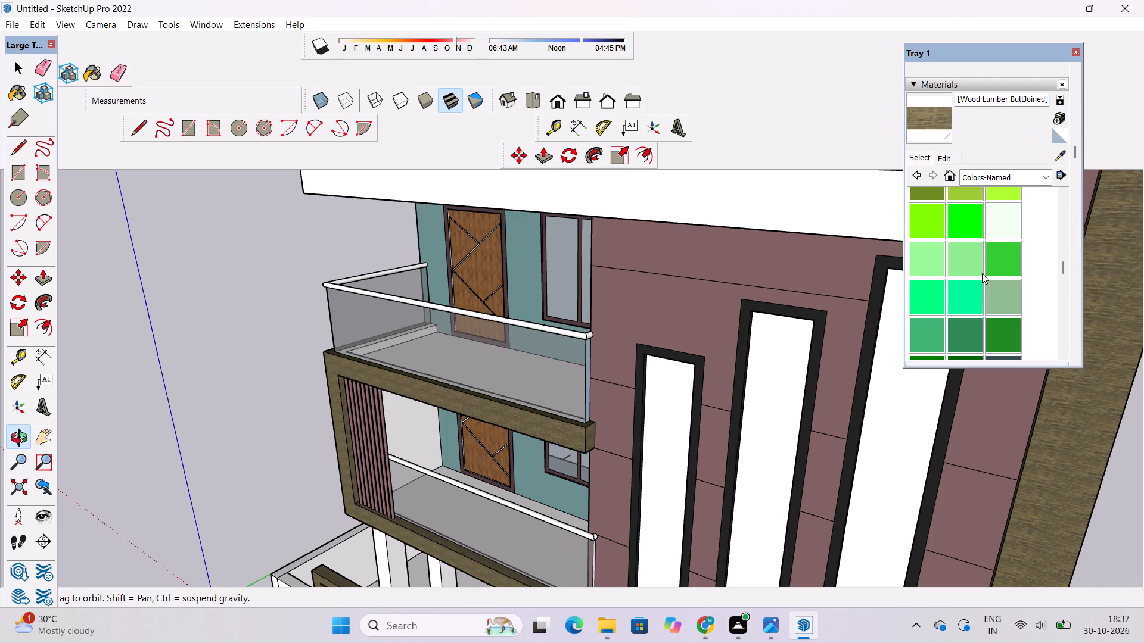
scroll(982, 273, down, 3)
click(960, 314)
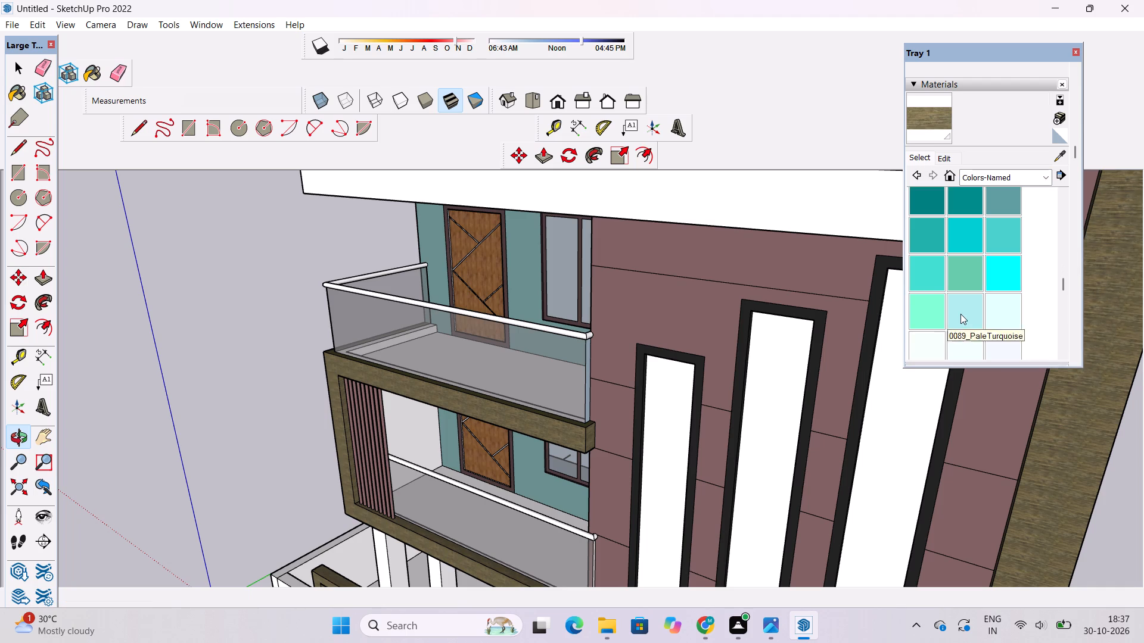
scroll(952, 347, down, 4)
scroll(682, 388, down, 14)
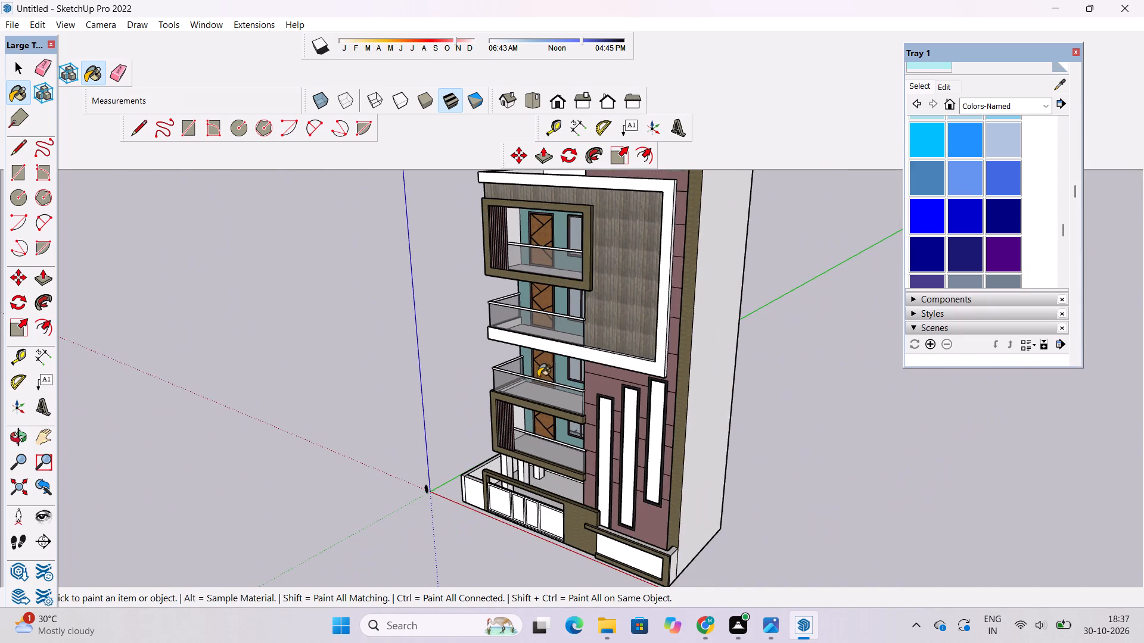
scroll(552, 249, up, 11)
click(476, 253)
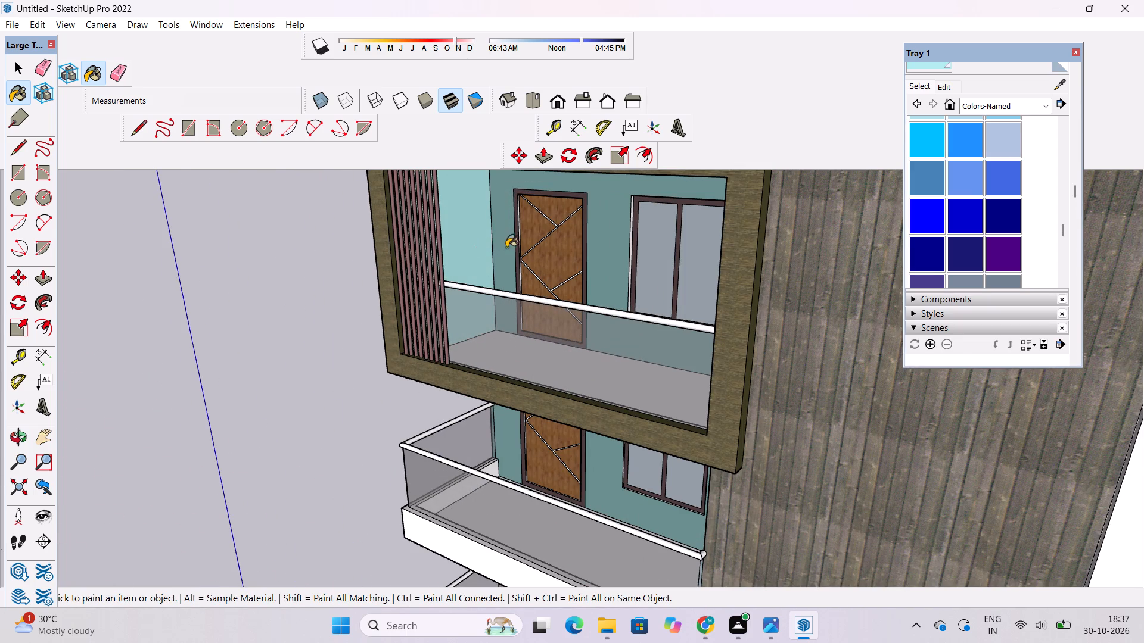
Darken the PaleTurquoise material's colour to match the other balcony walls.
click(944, 92)
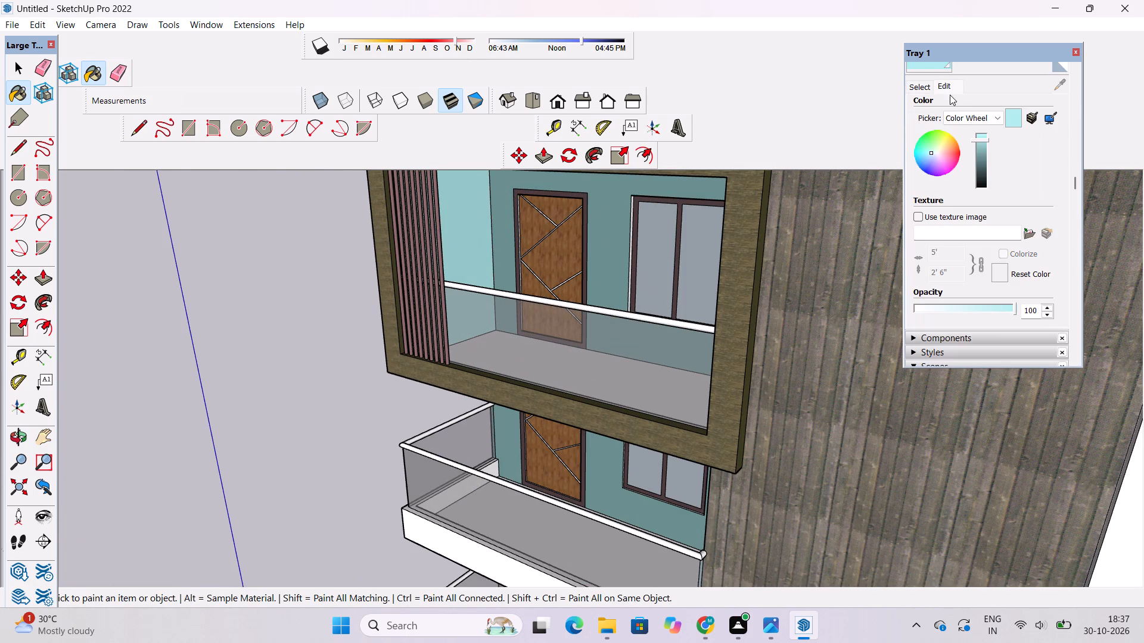
click(980, 147)
click(983, 154)
Paint the inner side wall of the lower framed balcony with the darkened PaleTurquoise.
scroll(664, 245, down, 4)
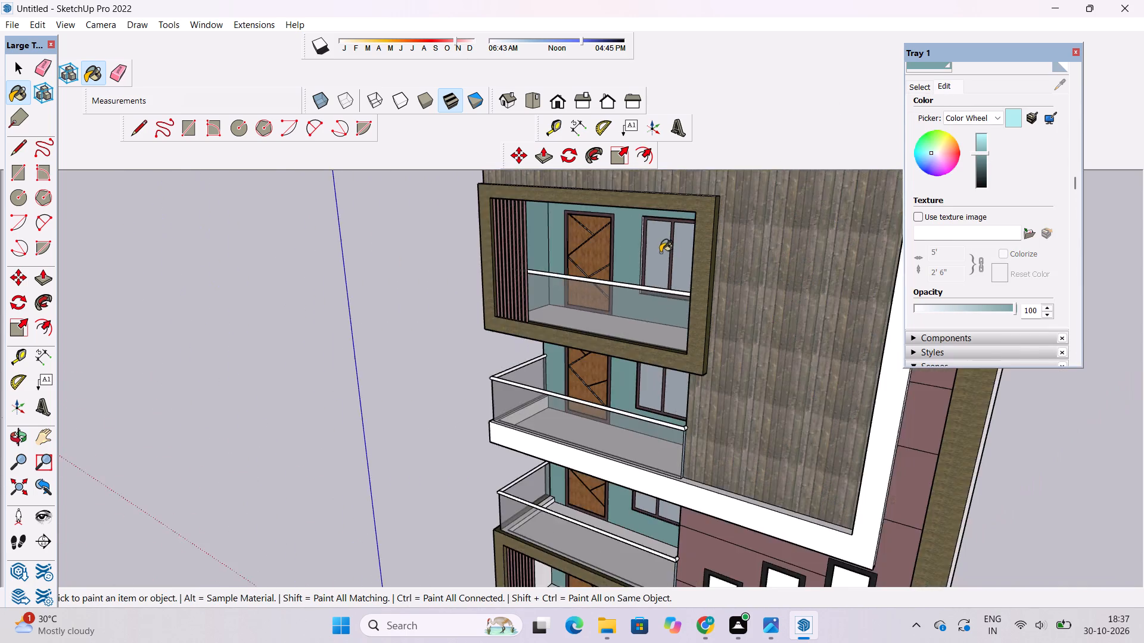
scroll(660, 252, down, 10)
scroll(631, 464, up, 5)
scroll(564, 446, up, 11)
click(499, 363)
Paint the narrow wall edge beside the lower balcony's wood frame with the darkened PaleTurquoise.
scroll(514, 354, up, 5)
key(o)
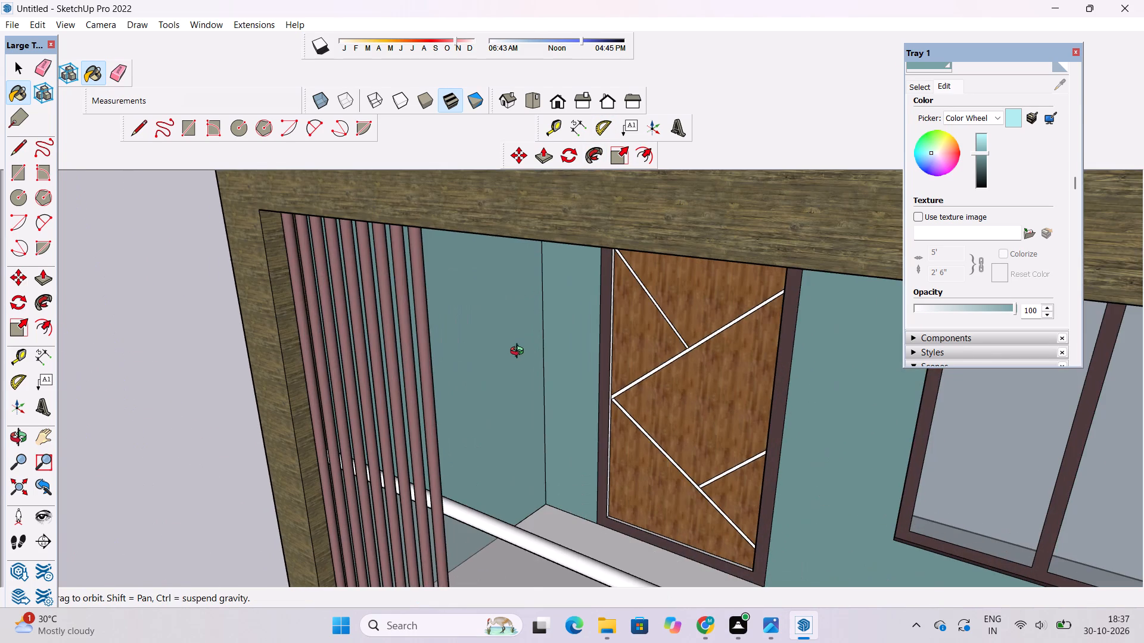
scroll(545, 354, up, 5)
drag(688, 346, 536, 354)
scroll(507, 336, down, 1)
shift+drag(379, 346, 464, 346)
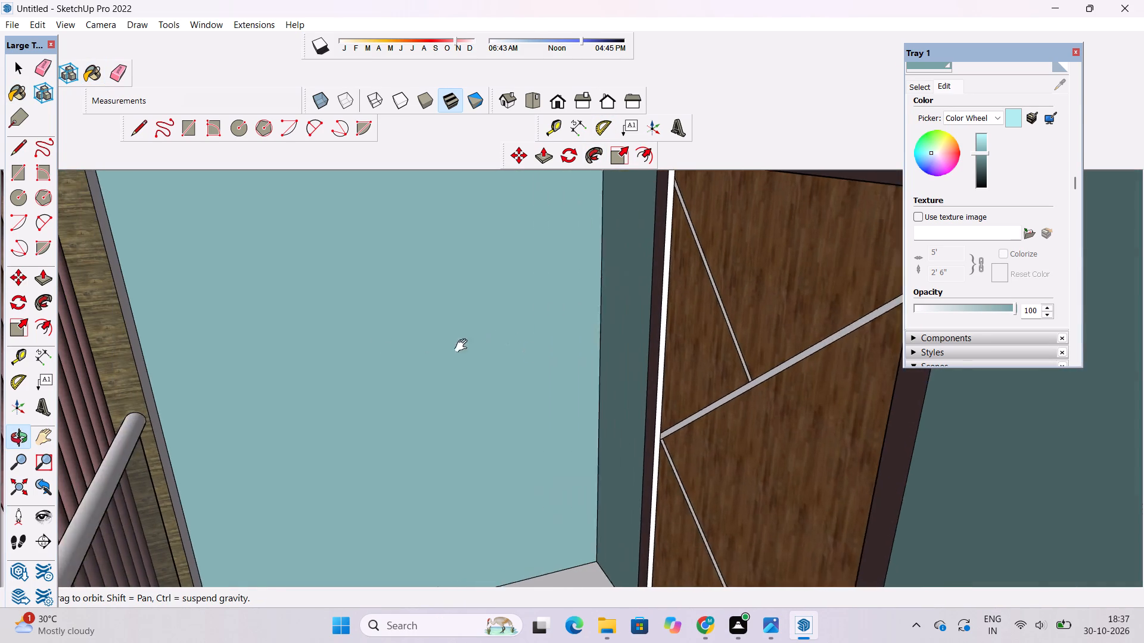
shift+drag(464, 346, 481, 352)
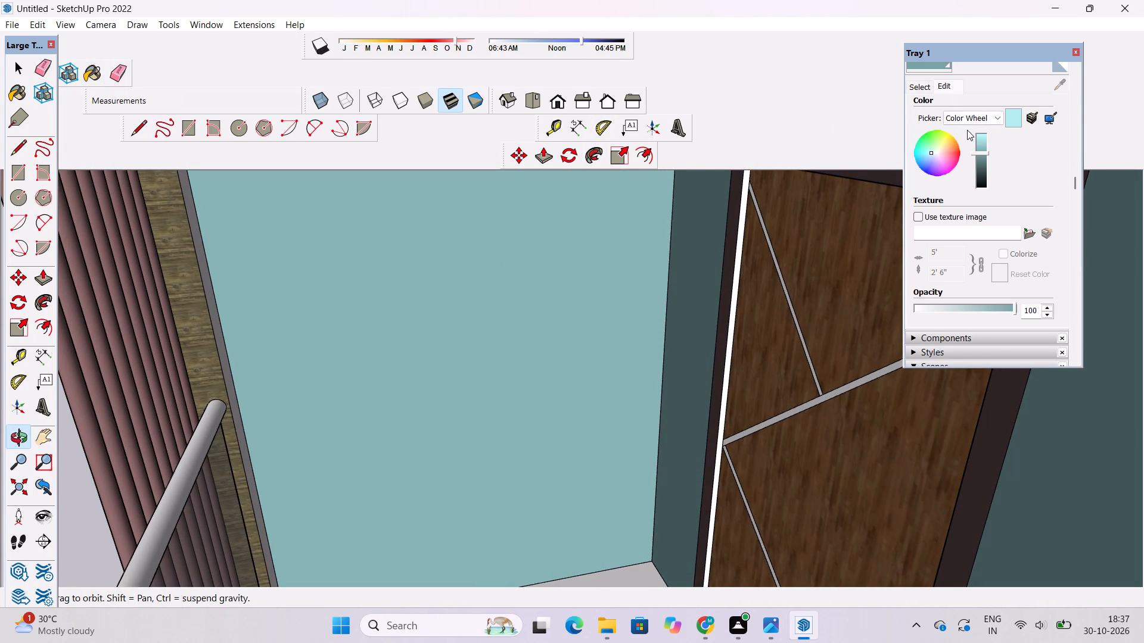
scroll(967, 130, up, 1)
click(934, 127)
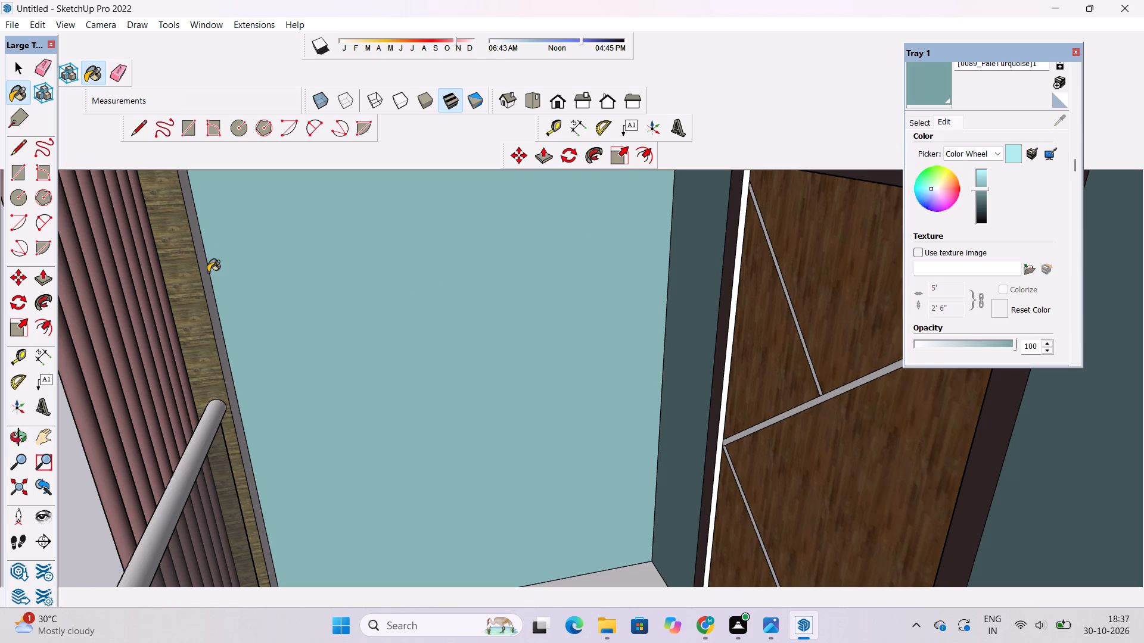
click(208, 272)
Examine the building from the ground floor up to the top balcony, checking for unpainted balcony surfaces.
key(o)
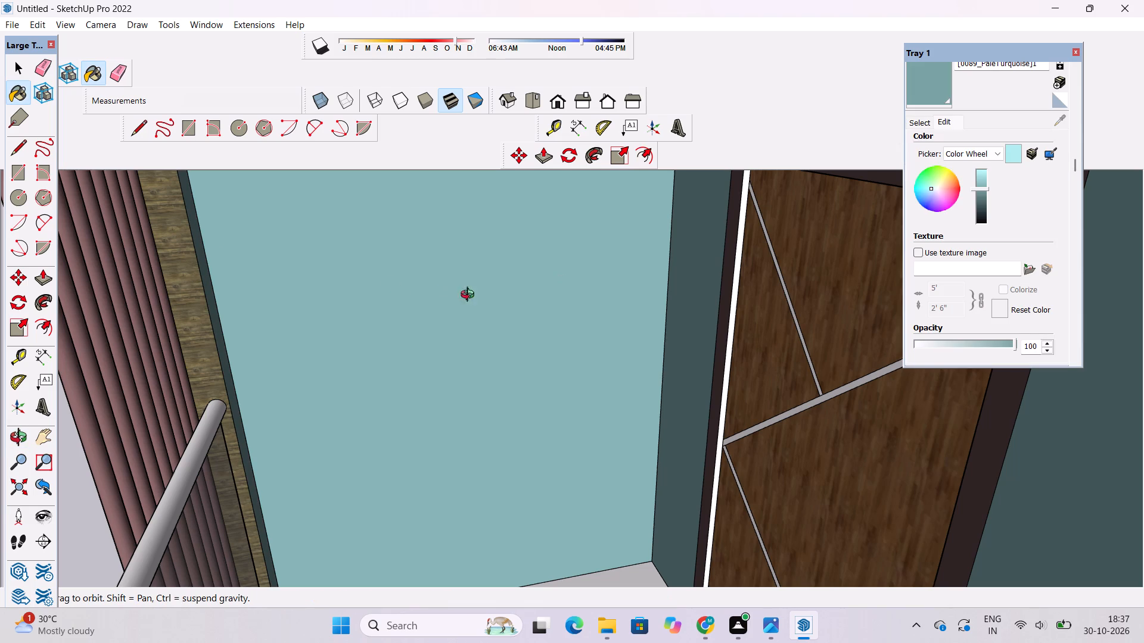
drag(459, 300, 702, 221)
scroll(706, 217, down, 18)
scroll(681, 310, up, 2)
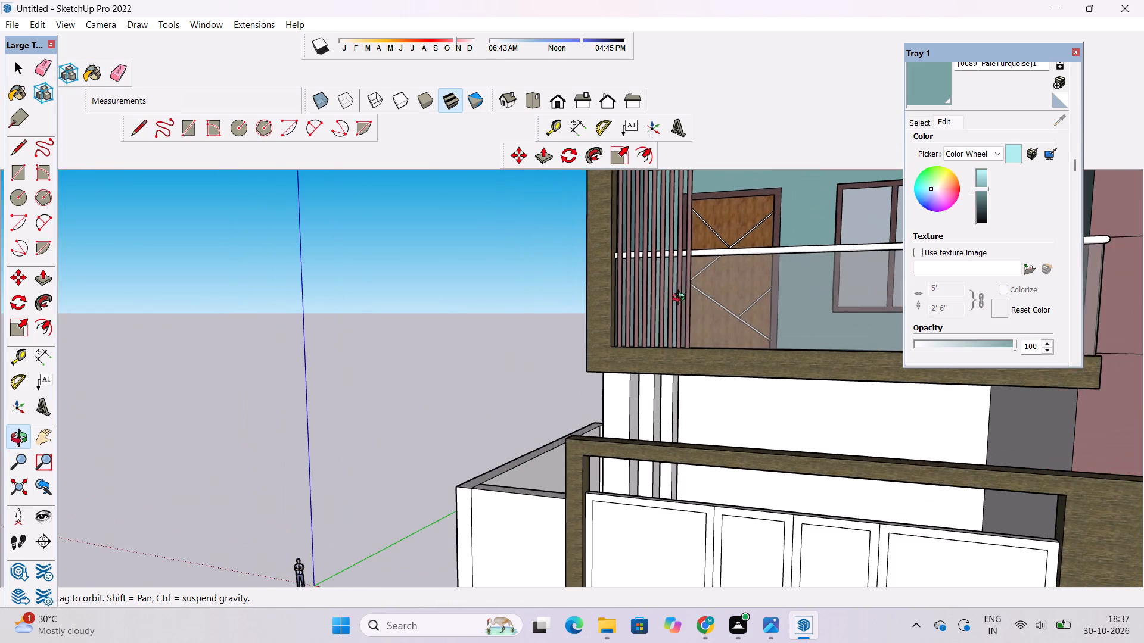
shift+drag(709, 286, 417, 307)
shift+scroll(417, 307, down, 6)
drag(459, 297, 713, 339)
scroll(616, 239, up, 4)
shift+drag(613, 207, 632, 370)
scroll(632, 332, down, 5)
drag(639, 325, 570, 329)
shift+drag(566, 317, 591, 398)
drag(594, 399, 511, 379)
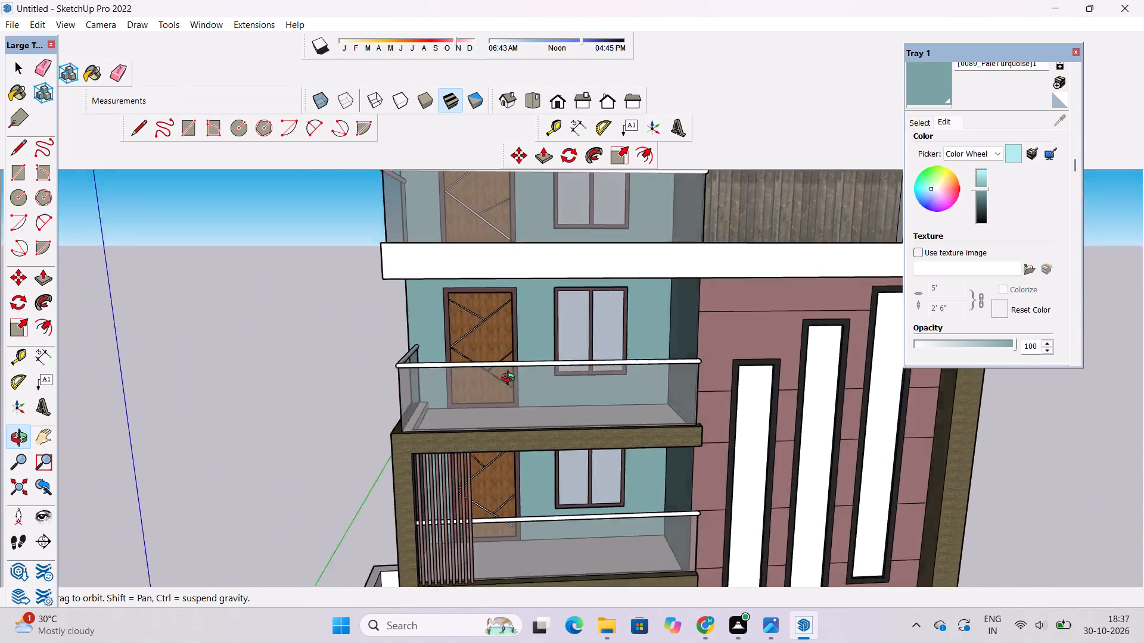
drag(511, 379, 486, 372)
shift+drag(480, 328, 536, 415)
drag(537, 419, 394, 459)
scroll(487, 274, down, 6)
shift+drag(521, 237, 558, 373)
Paint the narrow wall edge beside the top balcony's wood frame, behind the slats, with the darkened PaleTurquoise.
scroll(562, 308, up, 5)
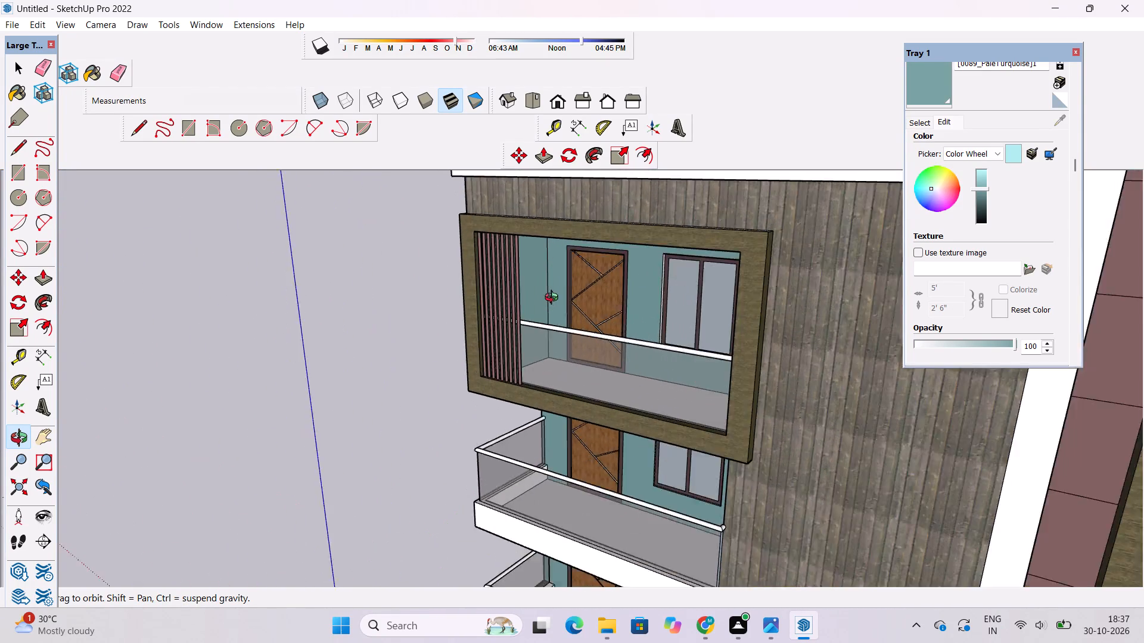
scroll(554, 299, up, 2)
shift+drag(554, 298, 660, 299)
drag(660, 299, 629, 311)
scroll(627, 307, up, 1)
shift+drag(624, 303, 670, 289)
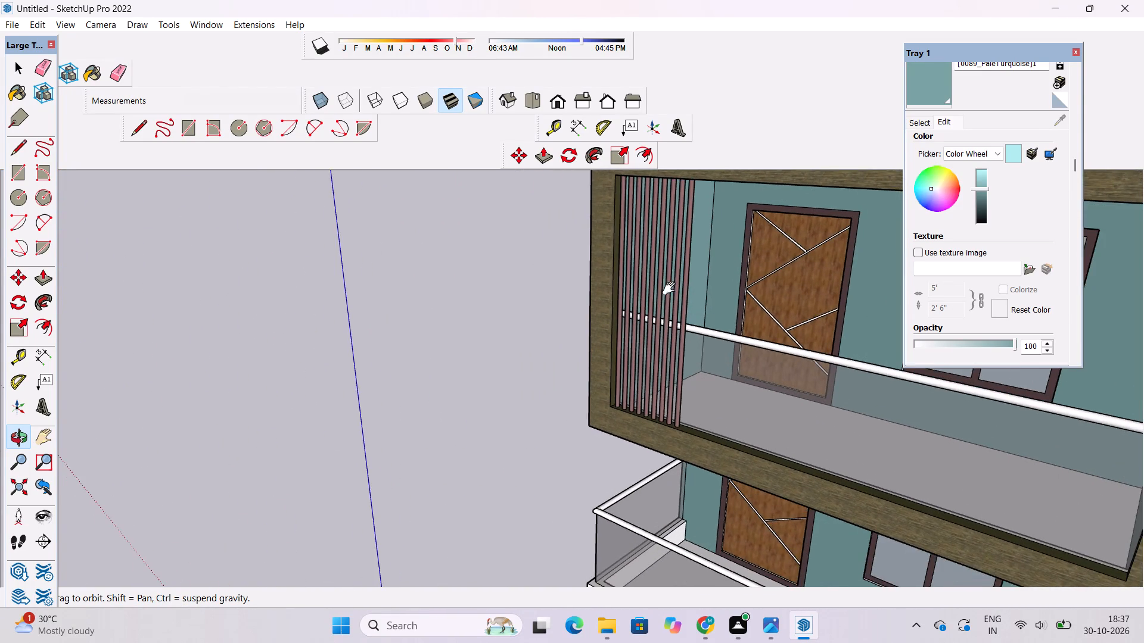
drag(672, 289, 637, 303)
scroll(630, 311, up, 2)
shift+drag(629, 310, 668, 310)
drag(676, 310, 648, 319)
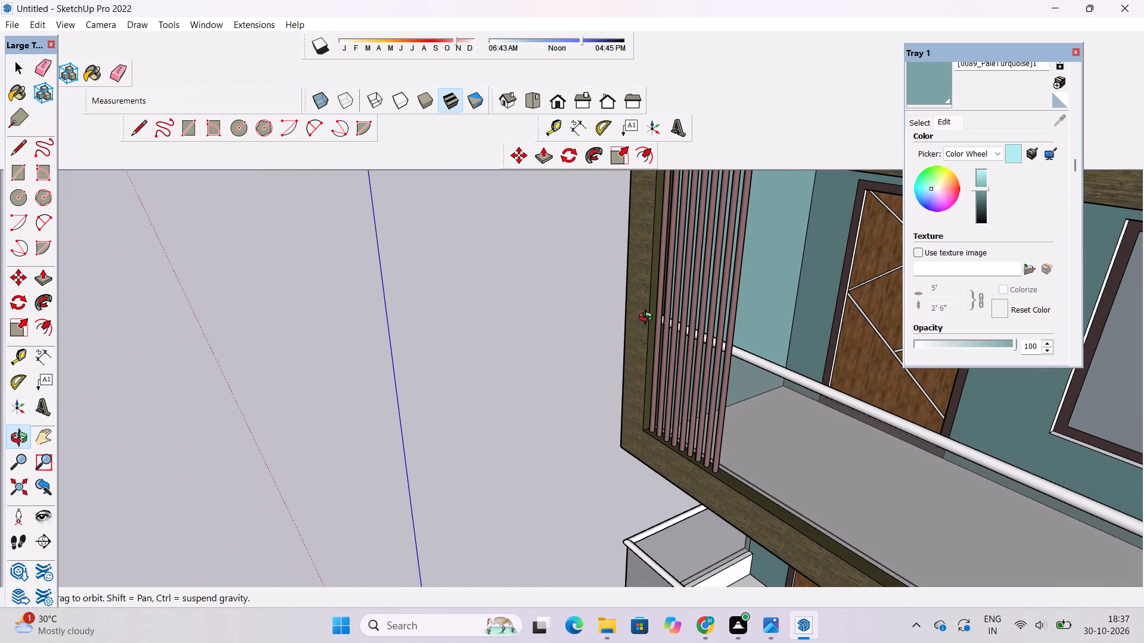
shift+drag(641, 316, 662, 314)
drag(662, 314, 566, 319)
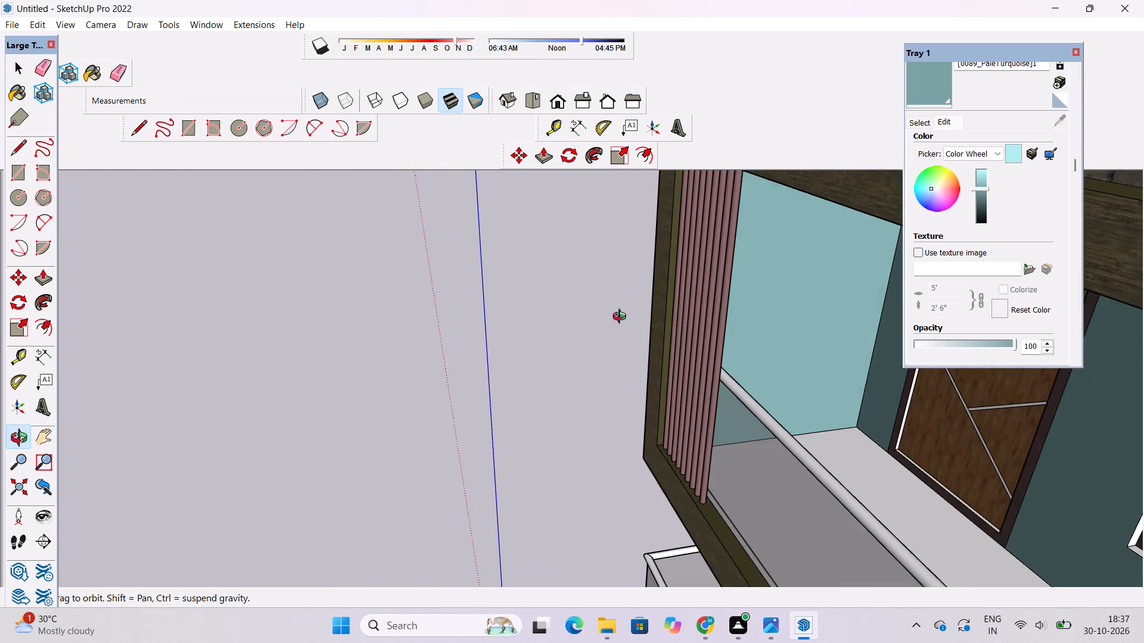
scroll(667, 311, up, 9)
drag(840, 332, 679, 305)
shift+drag(734, 307, 698, 380)
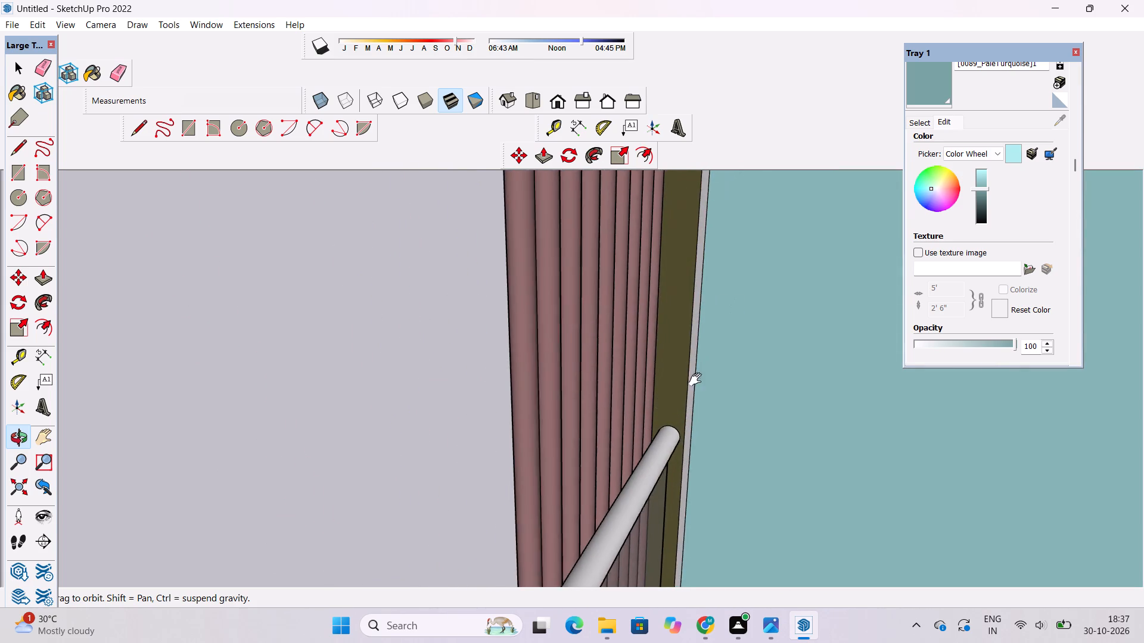
shift+drag(698, 380, 697, 383)
drag(695, 383, 692, 338)
shift+drag(694, 314, 664, 441)
scroll(669, 335, down, 4)
shift+drag(669, 313, 669, 414)
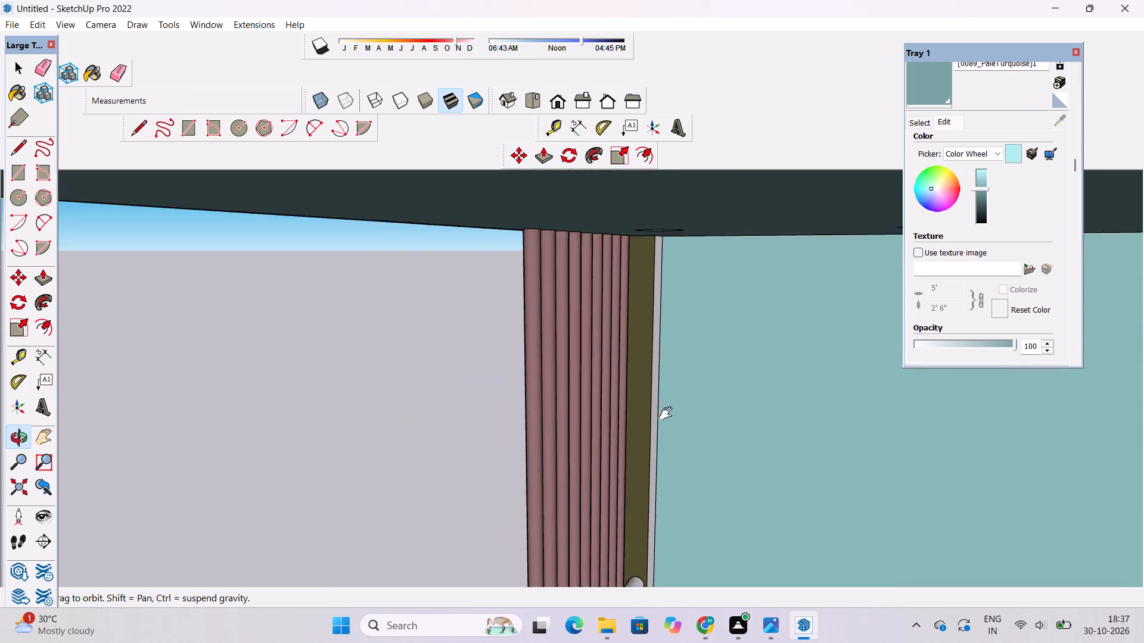
shift+drag(669, 414, 670, 341)
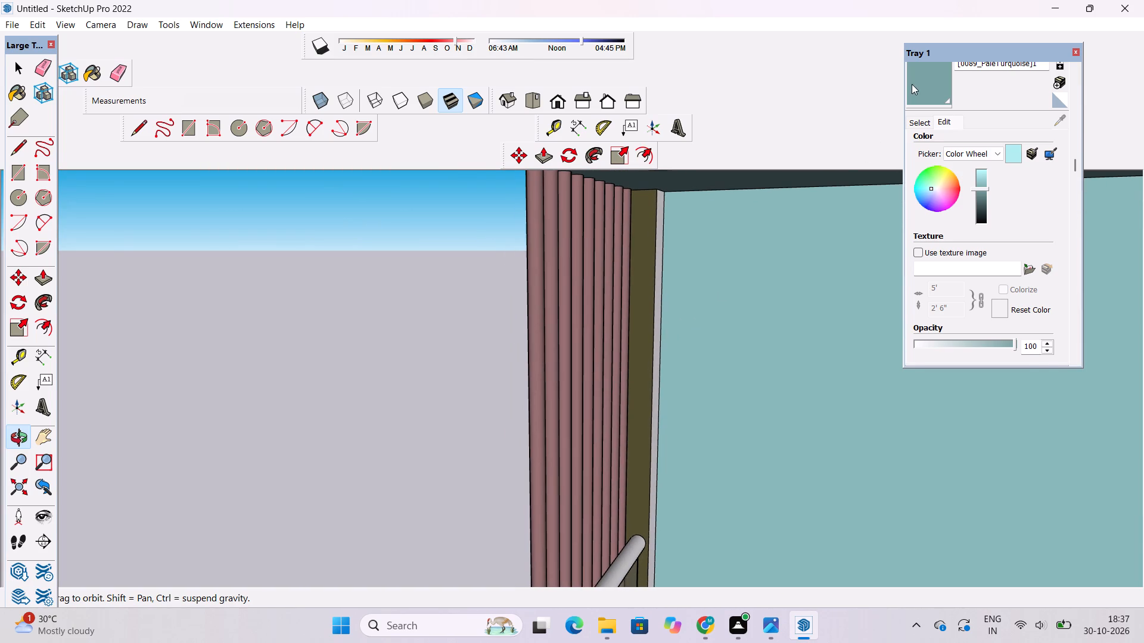
click(912, 83)
click(661, 236)
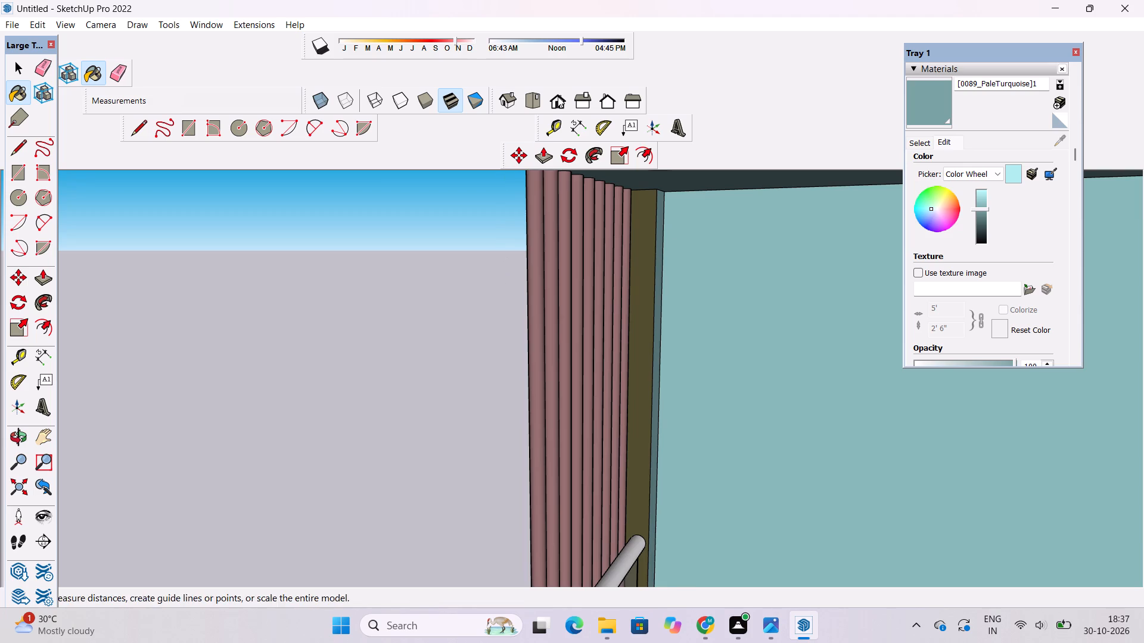
Review the painted balconies and upper facade, starting from the standard front view.
click(558, 96)
scroll(538, 352, down, 10)
key(o)
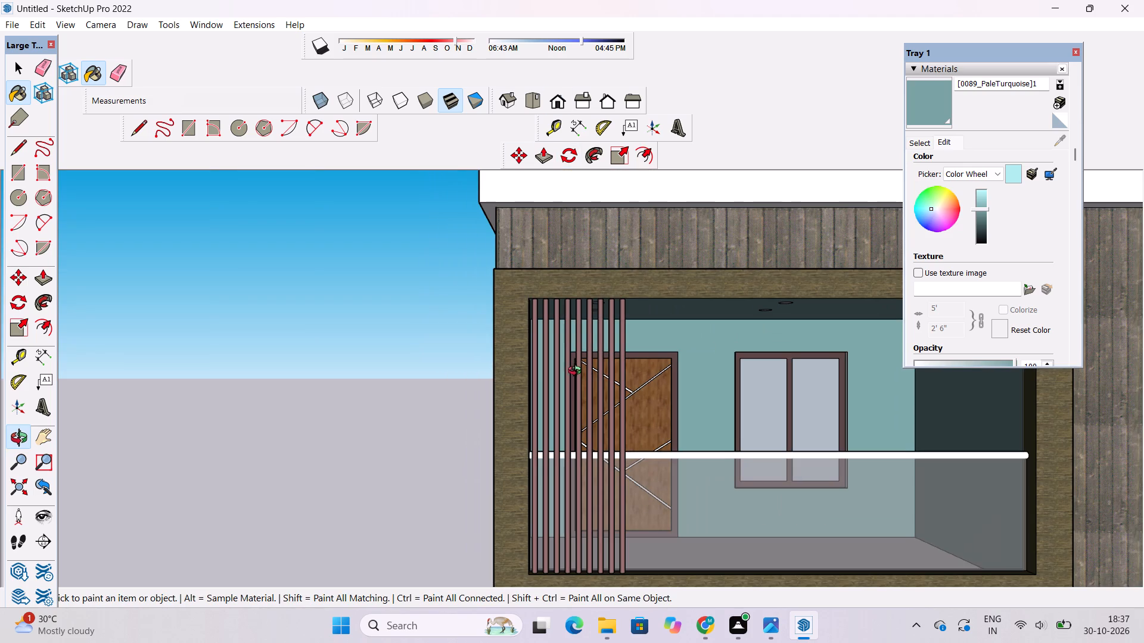
shift+drag(597, 387, 452, 339)
shift+scroll(450, 338, down, 6)
shift+drag(516, 380, 498, 335)
drag(501, 344, 517, 370)
scroll(537, 397, down, 6)
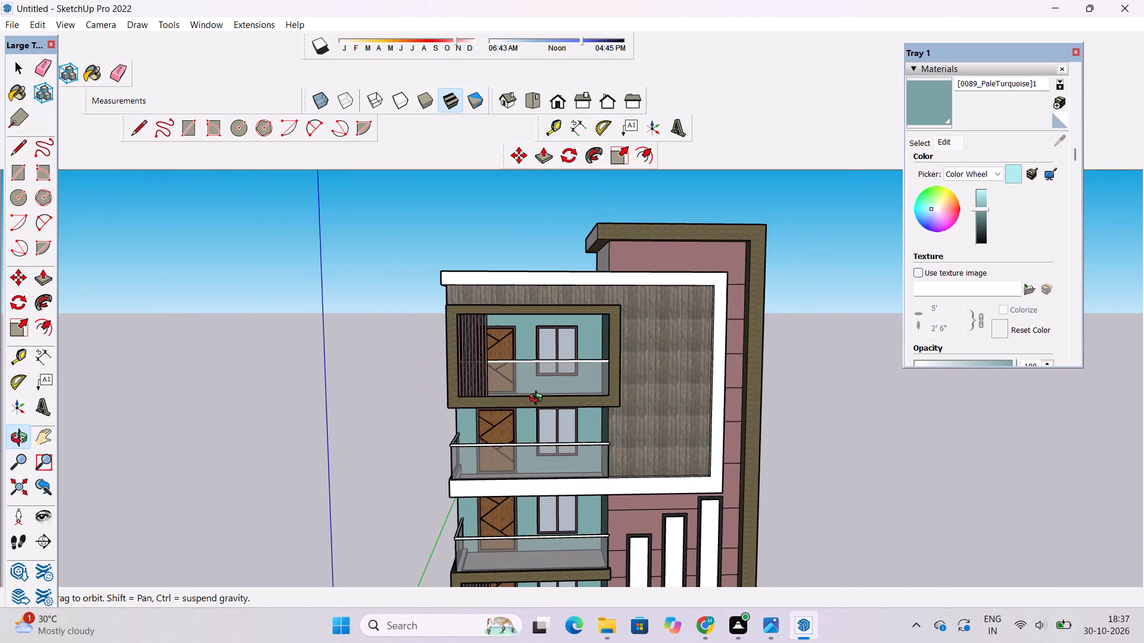
scroll(537, 388, up, 7)
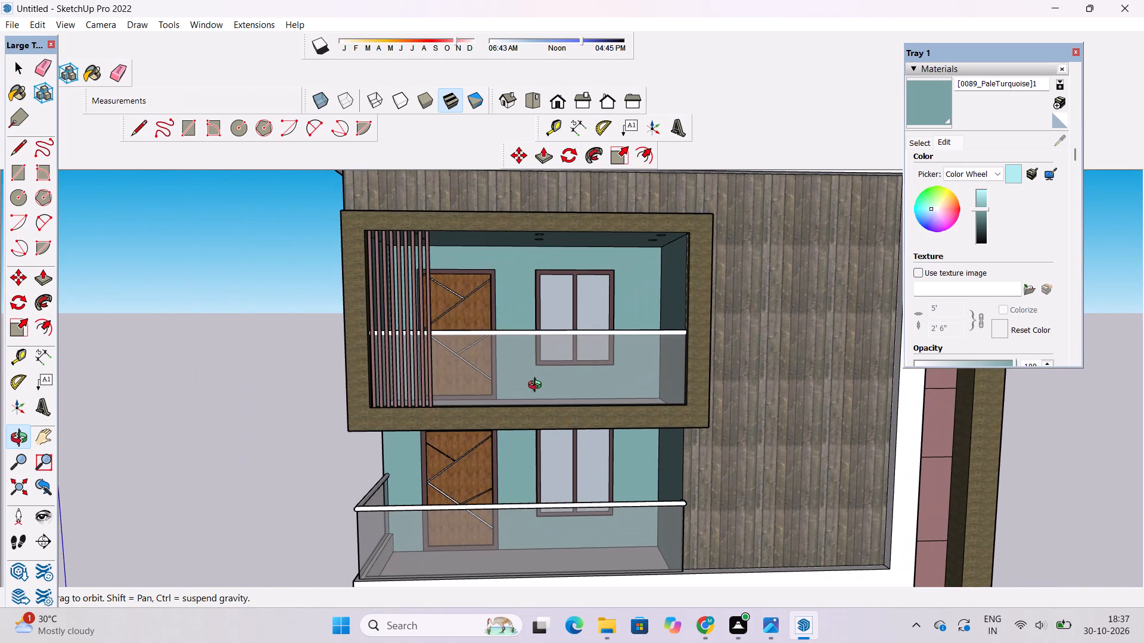
Examine the facade from the top balcony down to the ground floor for surfaces that still need a finish.
shift+scroll(536, 337, down, 7)
shift+drag(561, 366, 739, 358)
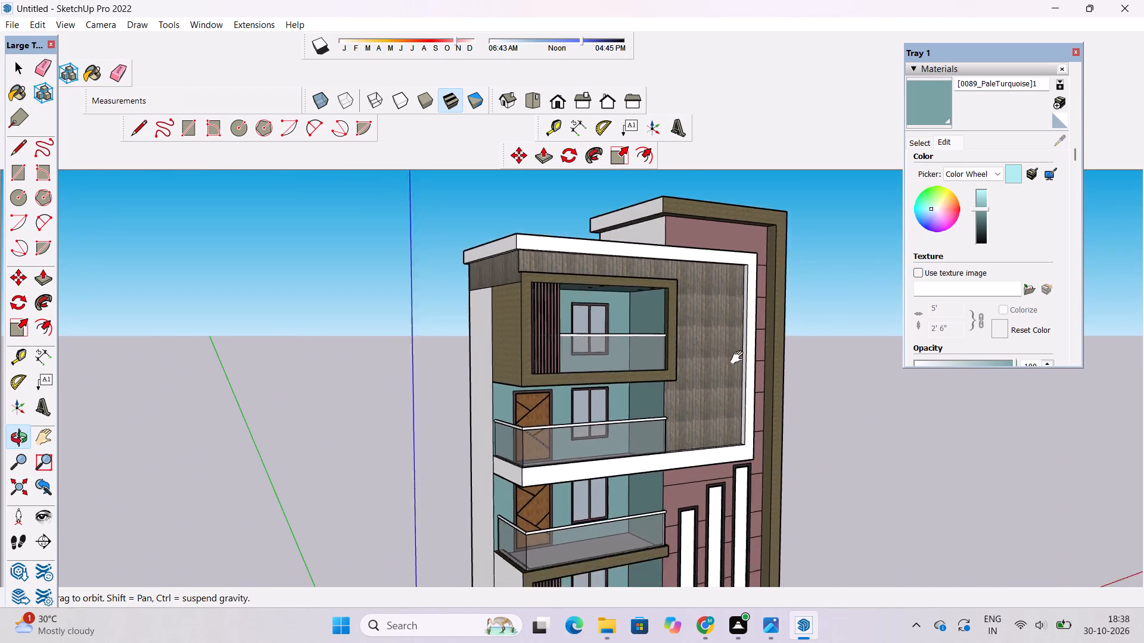
shift+drag(739, 358, 735, 349)
drag(735, 364, 659, 386)
shift+scroll(616, 358, down, 7)
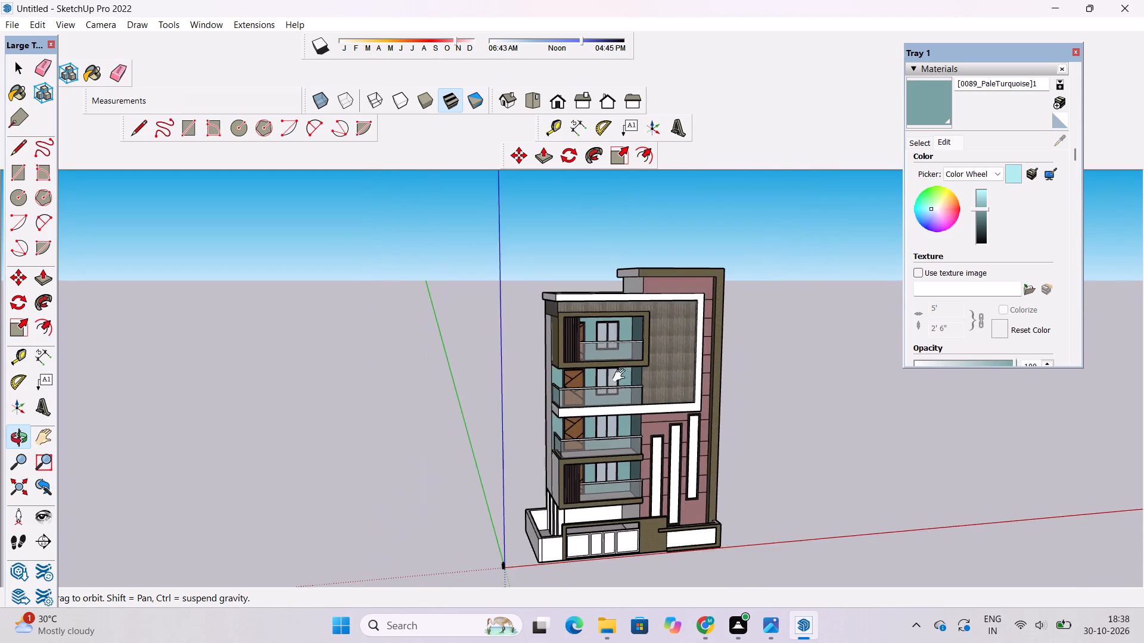
shift+drag(639, 439, 561, 369)
shift+drag(546, 402, 543, 376)
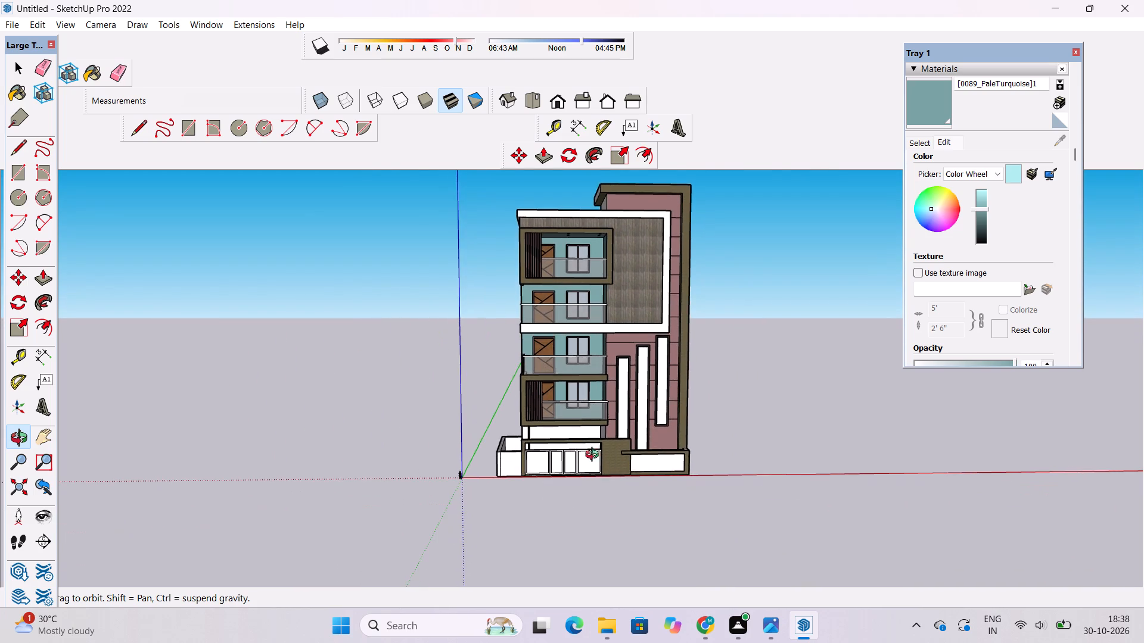
scroll(595, 457, up, 4)
shift+drag(599, 475, 596, 463)
drag(596, 463, 587, 465)
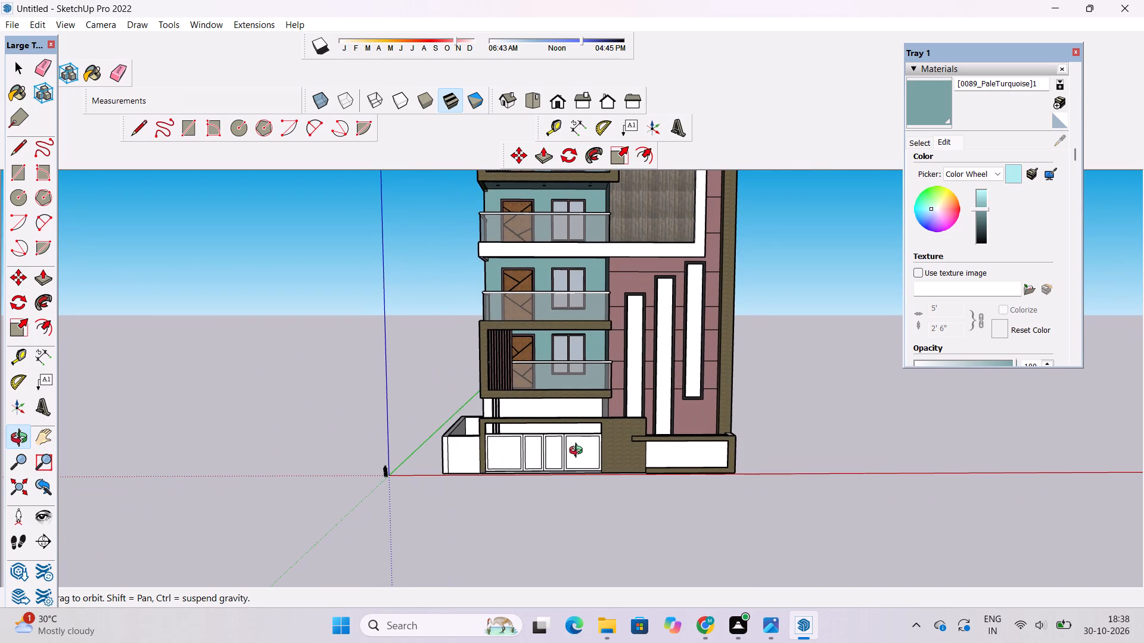
scroll(579, 452, up, 1)
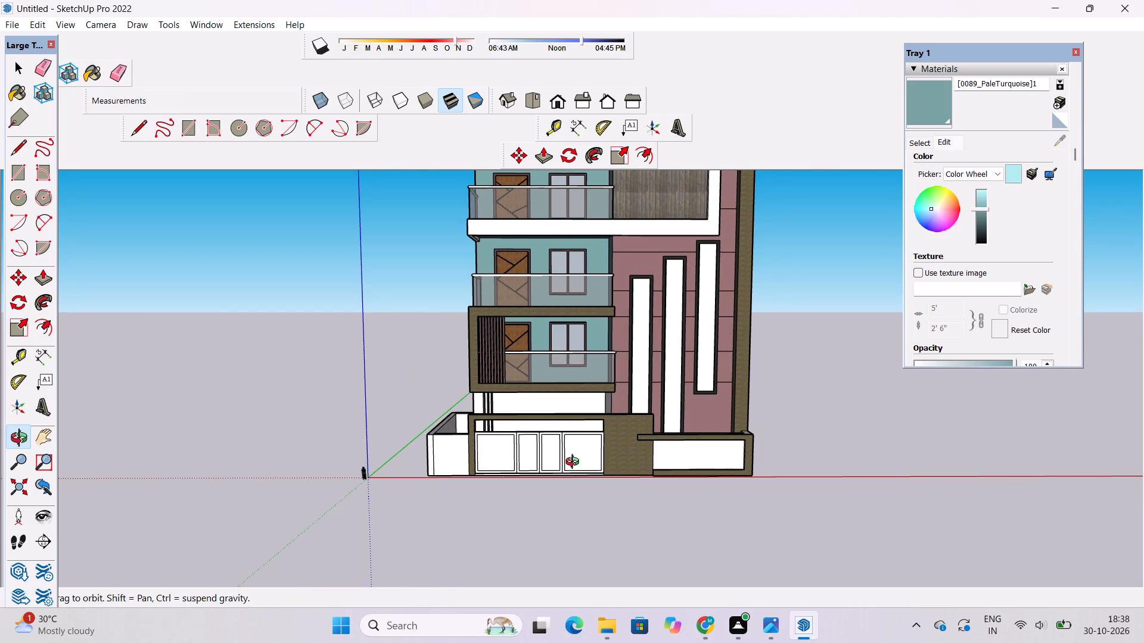
scroll(575, 463, down, 4)
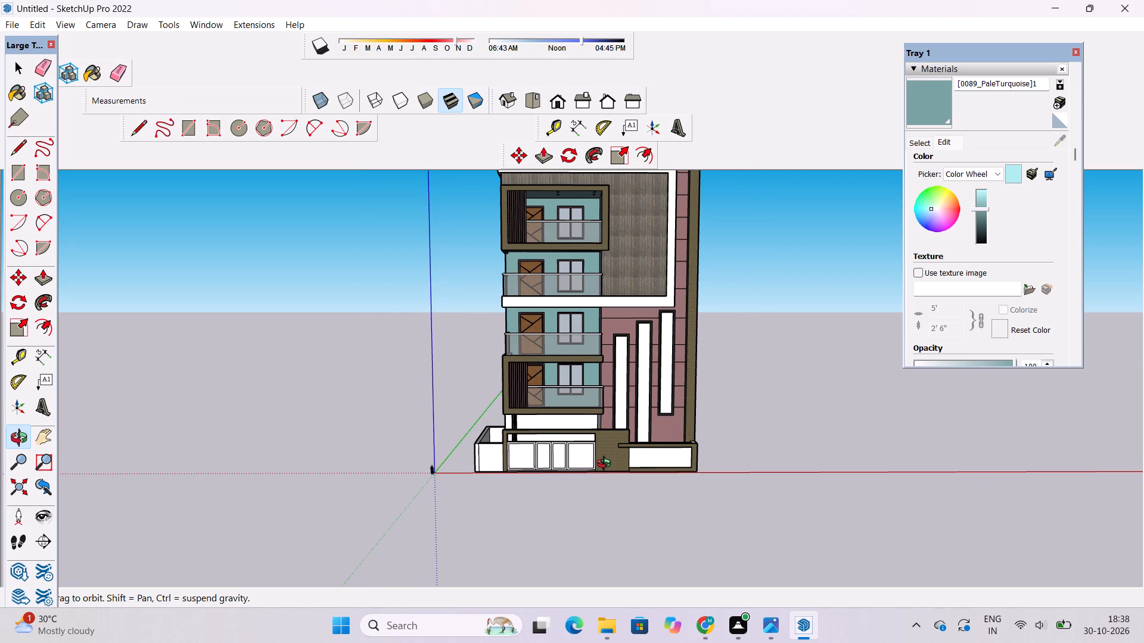
scroll(608, 460, up, 1)
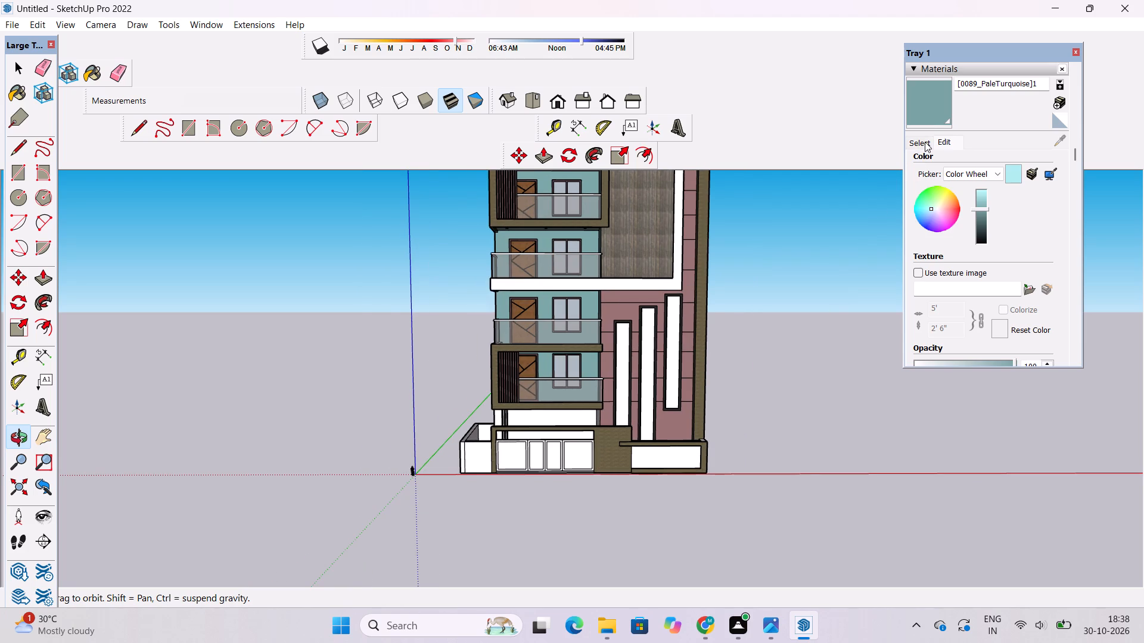
Paint the ground-floor back wall and adjoining inner side wall, below the lowest balcony, with the named color 0132_LightGray.
click(925, 142)
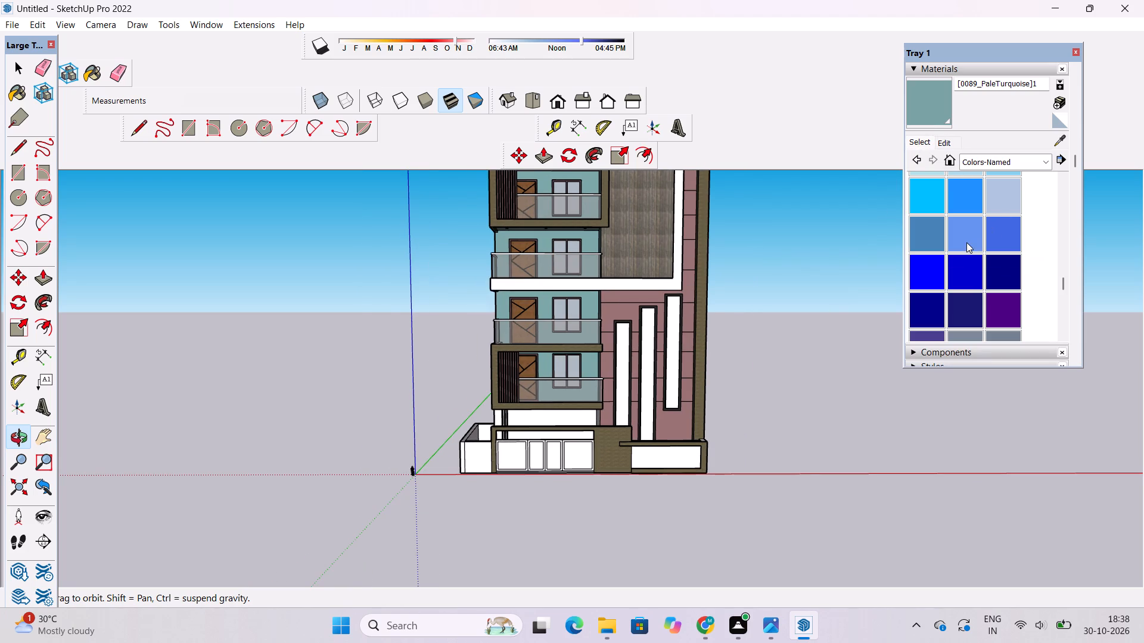
scroll(966, 244, down, 6)
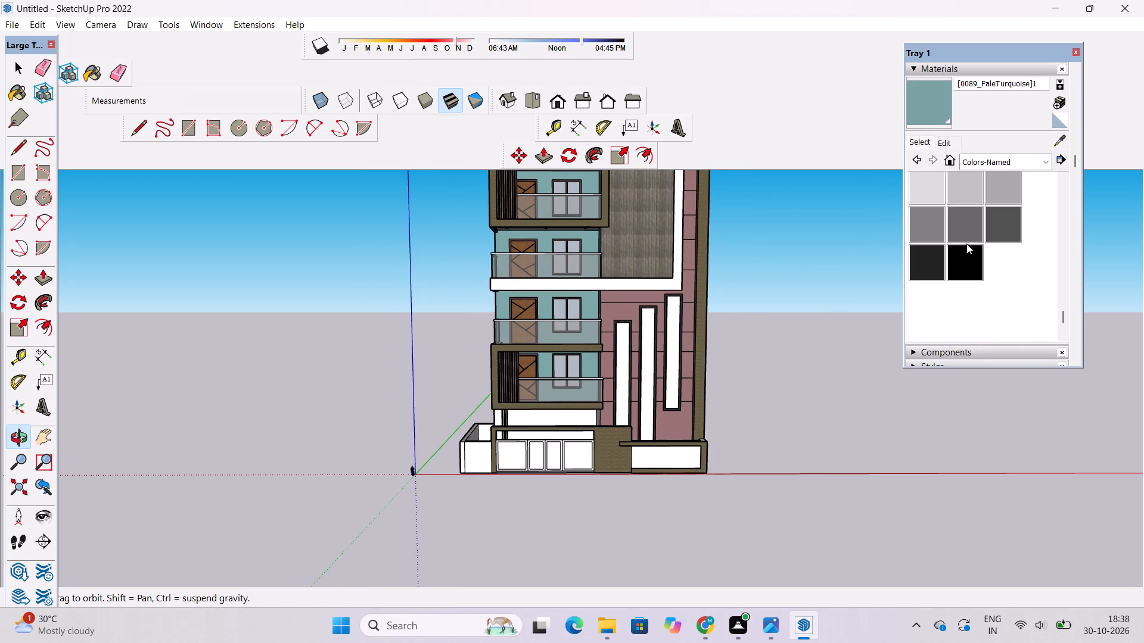
scroll(966, 244, down, 1)
scroll(966, 244, up, 2)
click(1002, 255)
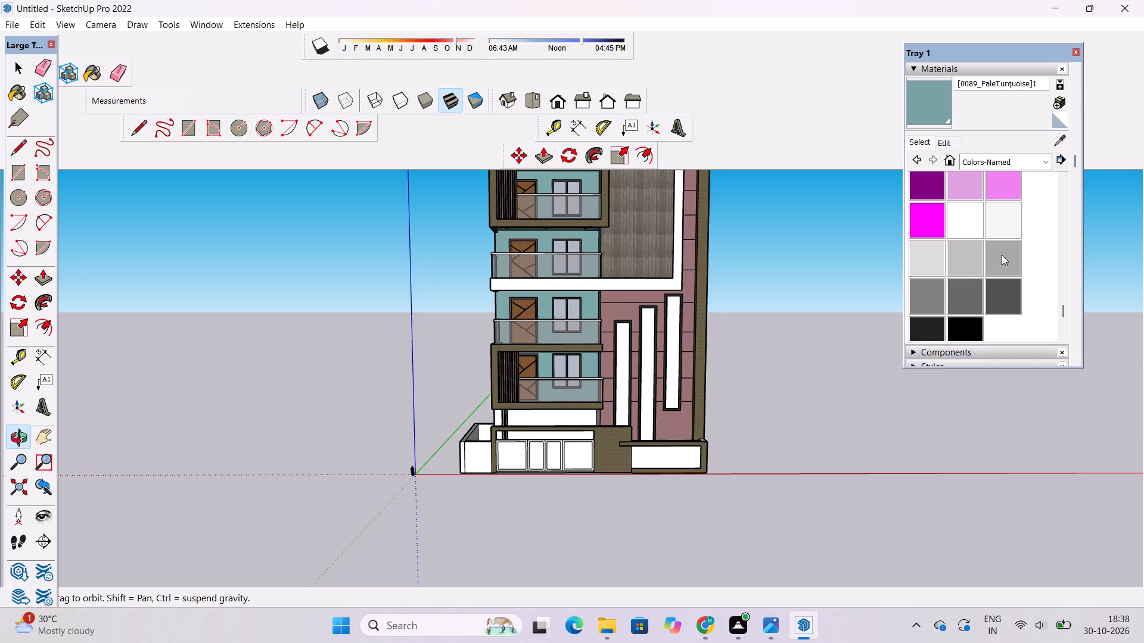
scroll(486, 439, up, 17)
click(573, 392)
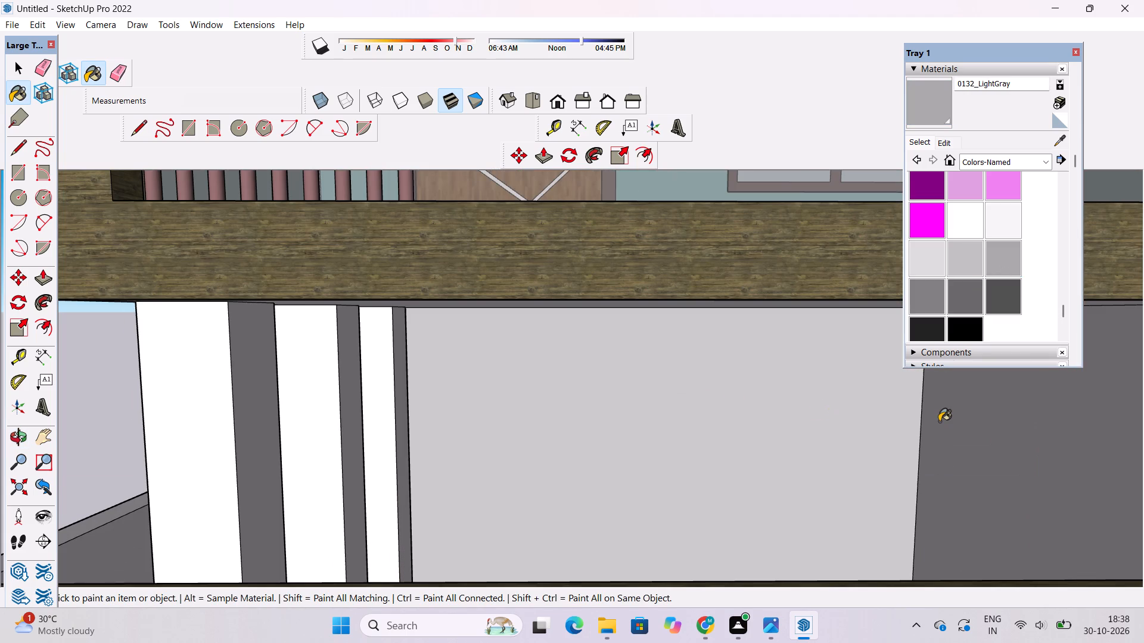
click(939, 422)
Paint the front and side faces of the ground-floor pillars facing the gate with 0132_LightGray.
click(388, 386)
click(399, 374)
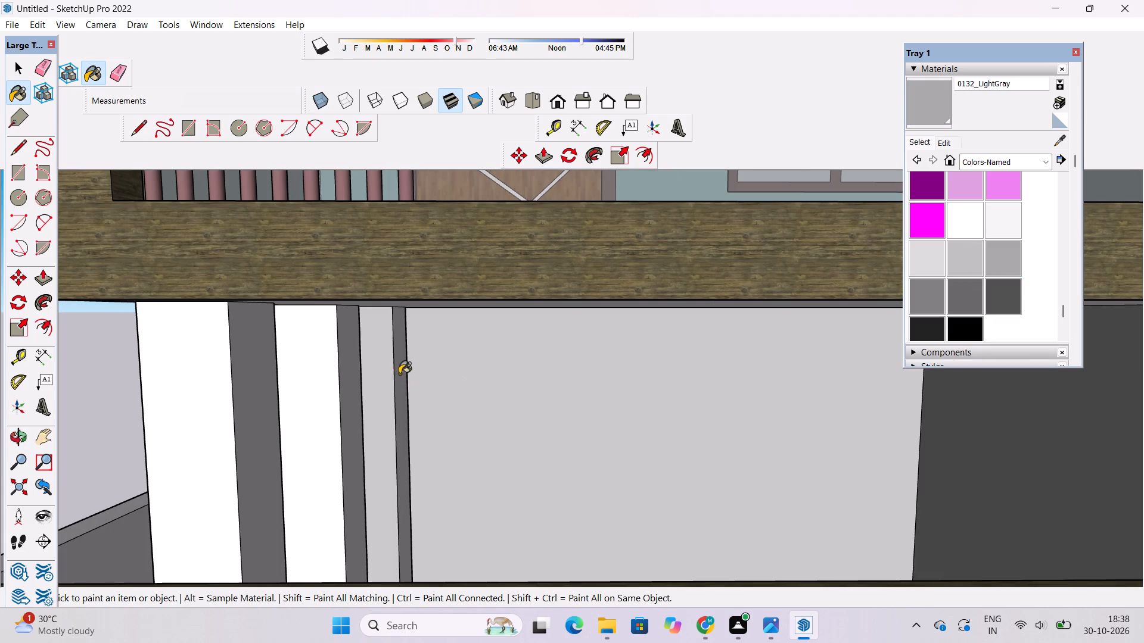
click(353, 391)
click(330, 393)
click(252, 429)
click(197, 434)
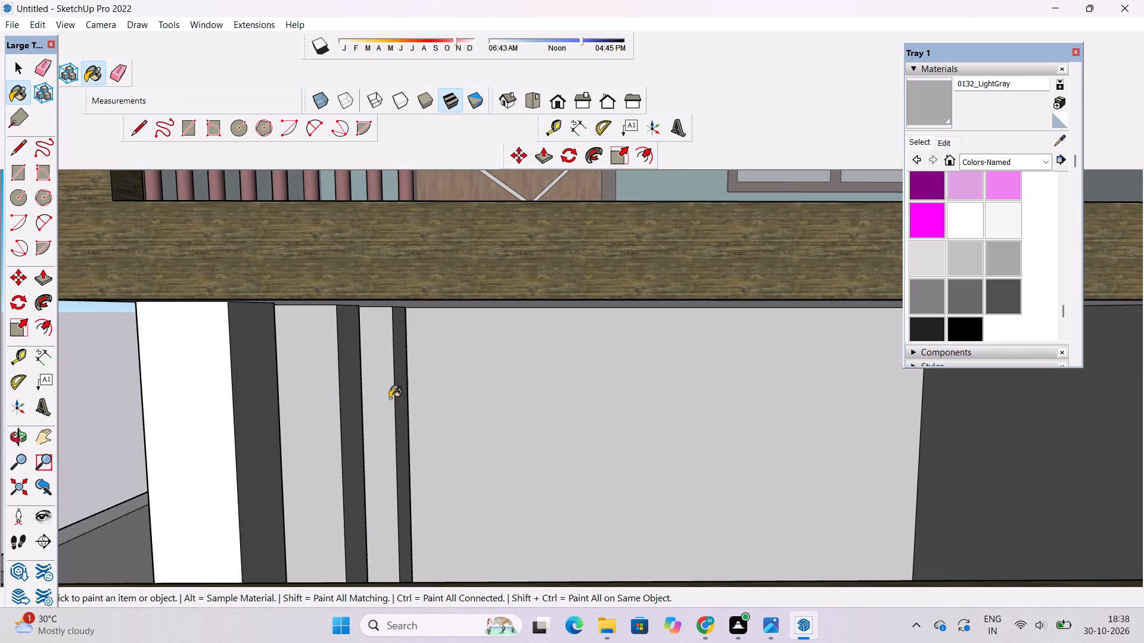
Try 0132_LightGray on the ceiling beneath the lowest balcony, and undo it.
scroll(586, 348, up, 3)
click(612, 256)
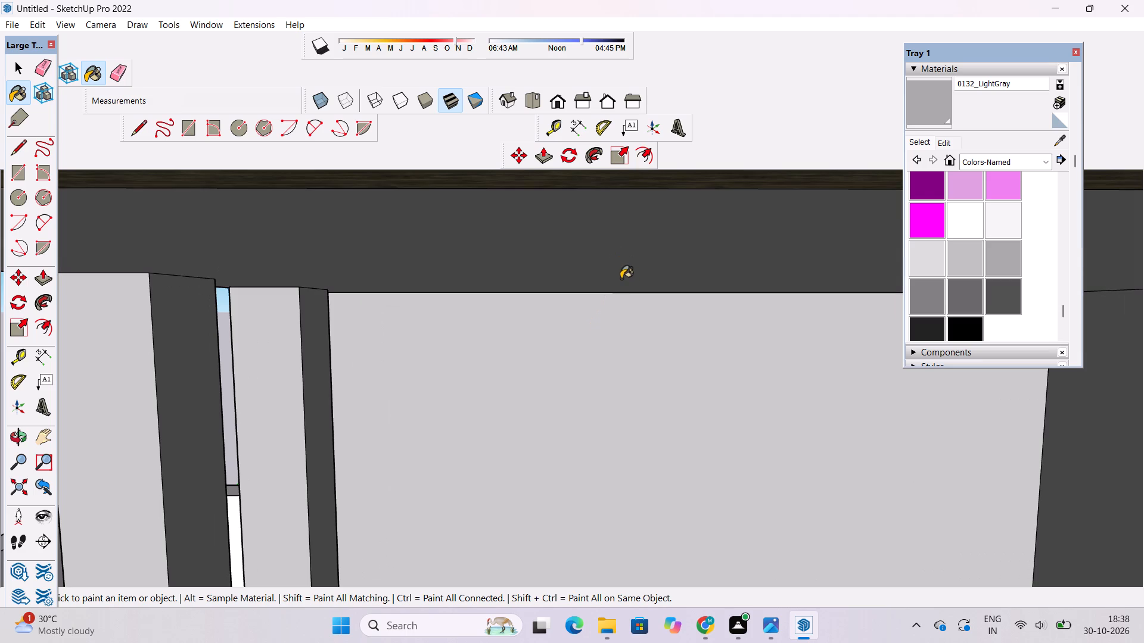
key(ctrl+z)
Paint the white outer faces and the side faces of the ground-floor pillars along the building's side with 0132_LightGray.
key(o)
scroll(642, 254, down, 13)
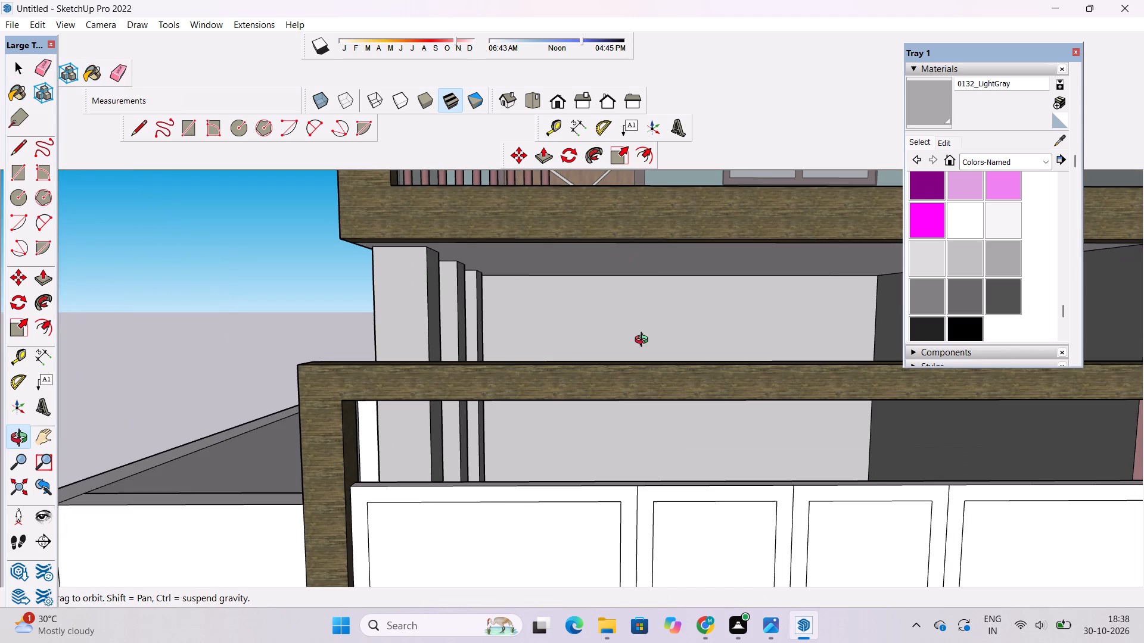
scroll(466, 204, down, 12)
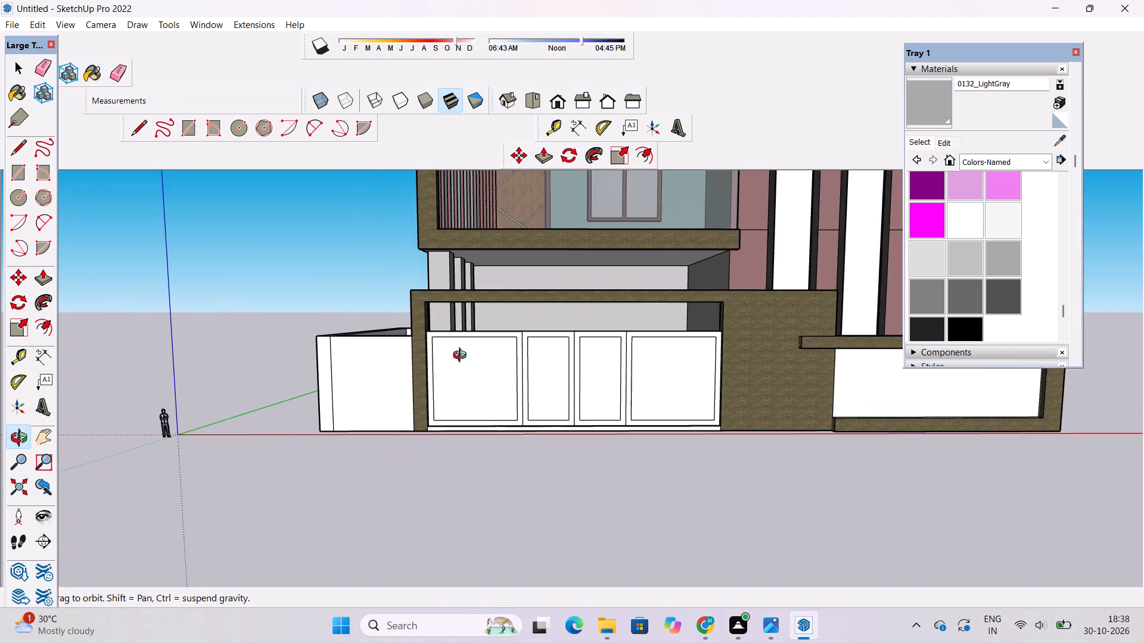
drag(308, 355, 675, 514)
scroll(580, 487, down, 11)
drag(533, 530, 518, 458)
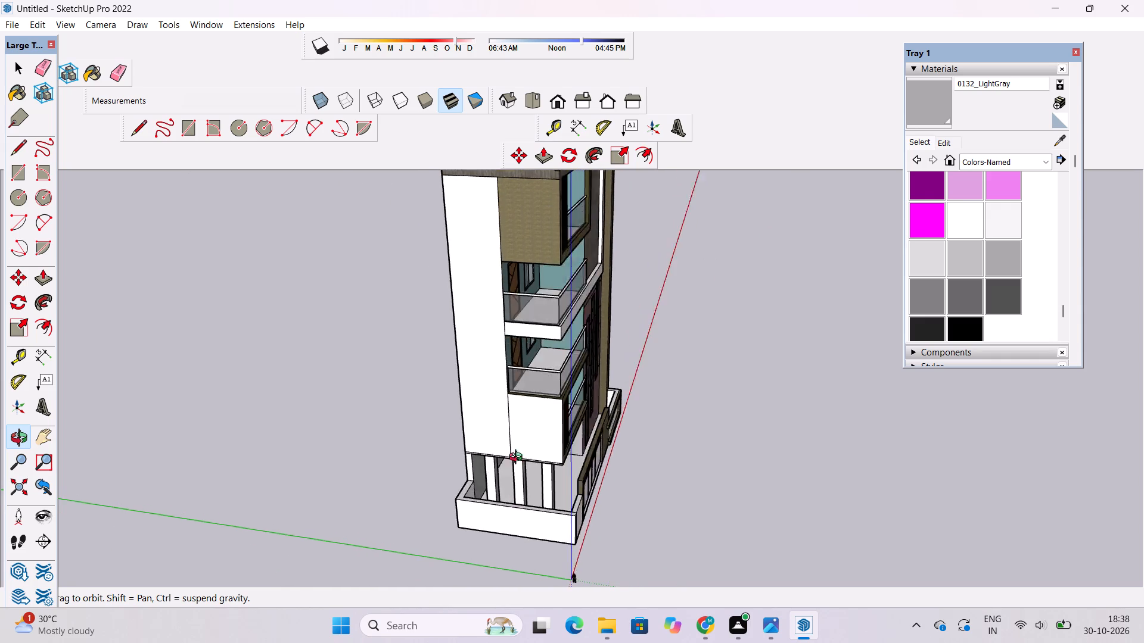
drag(518, 458, 509, 424)
scroll(540, 508, up, 9)
drag(582, 498, 531, 513)
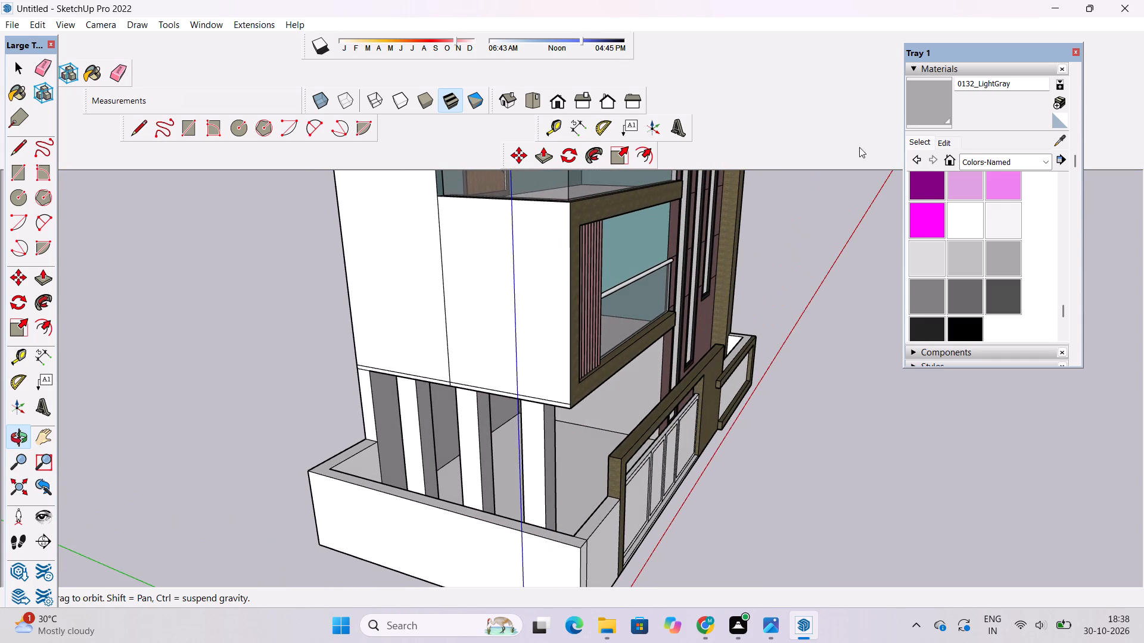
click(935, 100)
scroll(499, 417, up, 6)
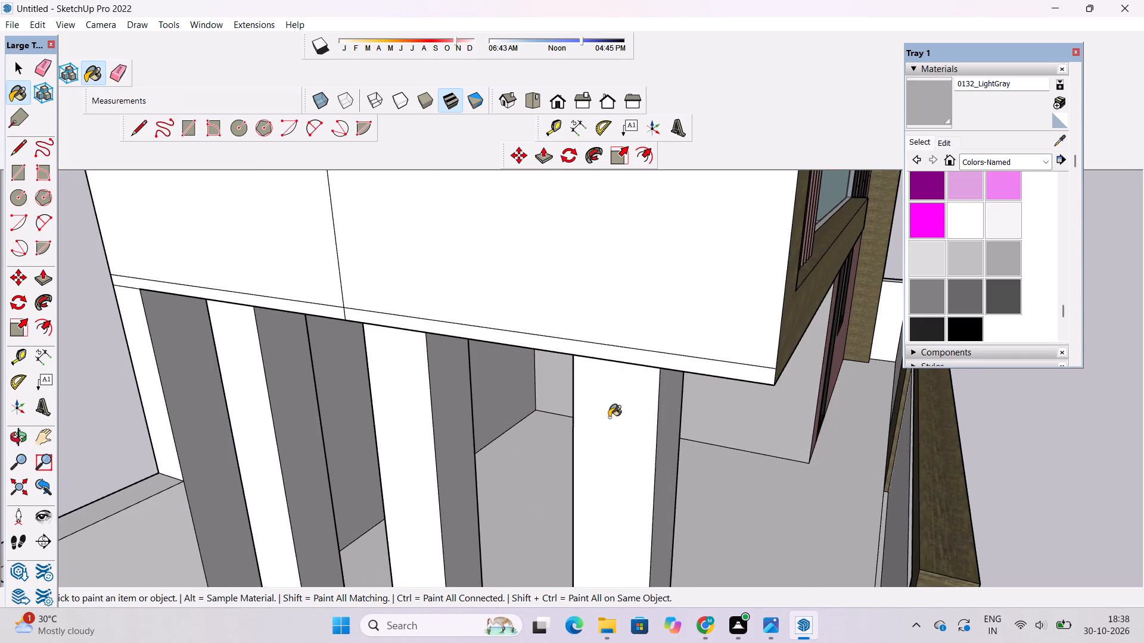
scroll(618, 417, down, 6)
click(644, 425)
click(617, 432)
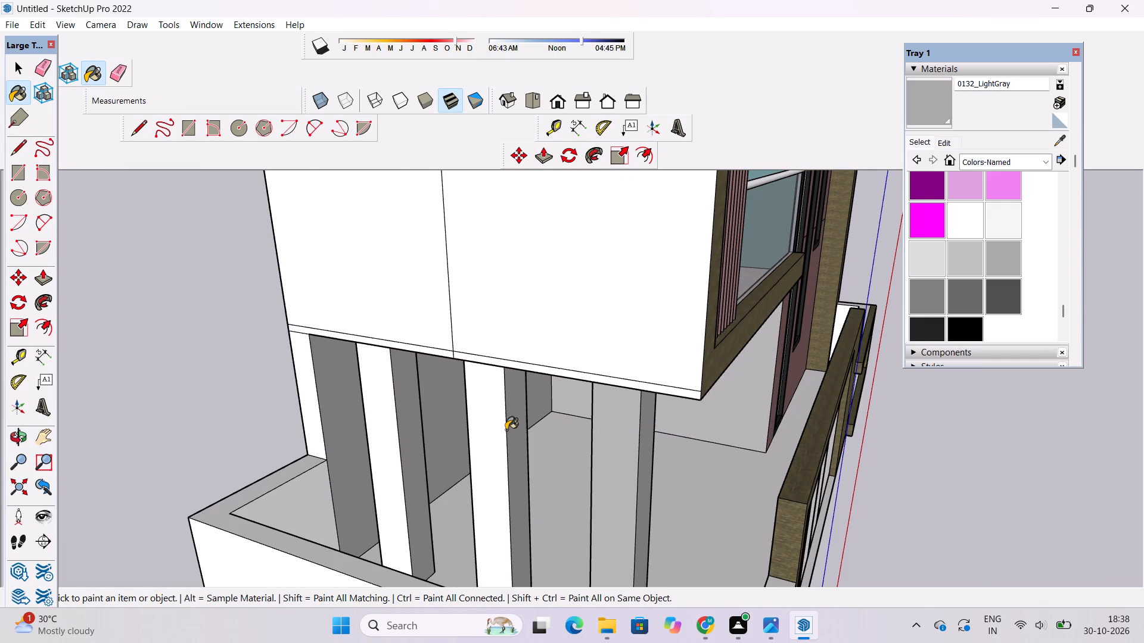
click(506, 430)
click(511, 426)
click(492, 424)
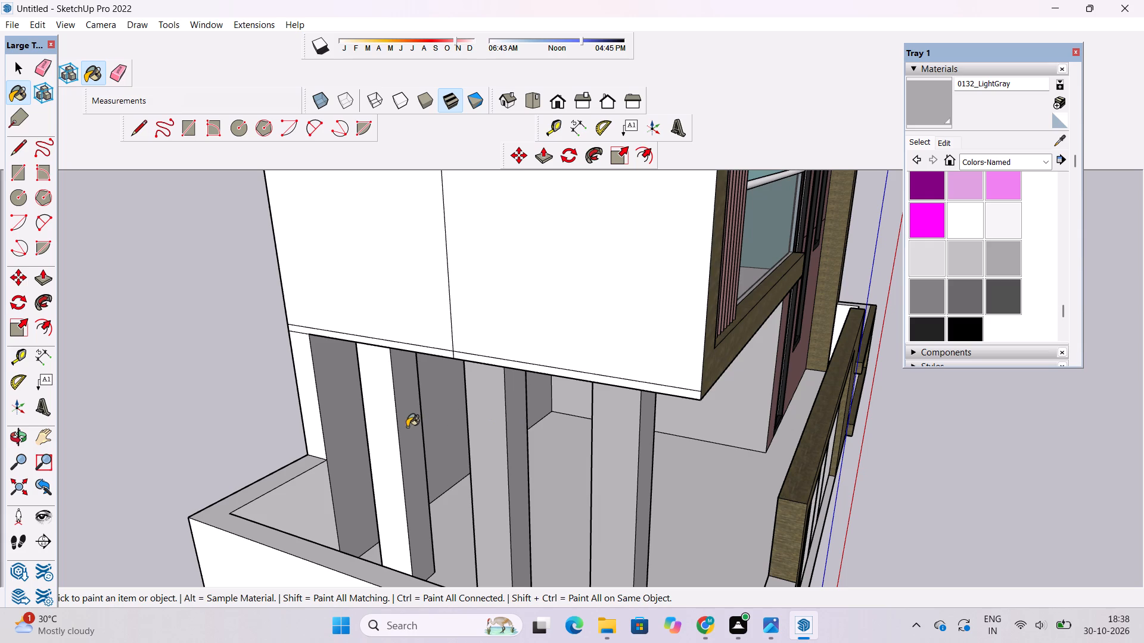
click(407, 427)
click(388, 426)
click(334, 398)
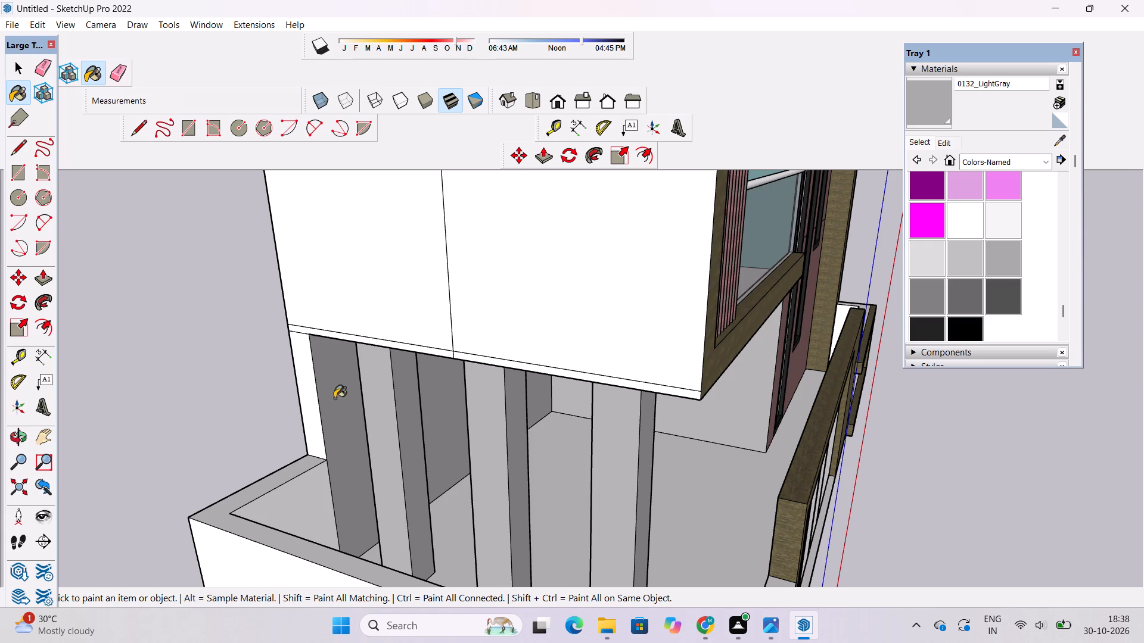
click(309, 399)
Darken the 0132_LightGray material used on the ground-floor walls and pillars to a medium gray.
scroll(318, 397, down, 9)
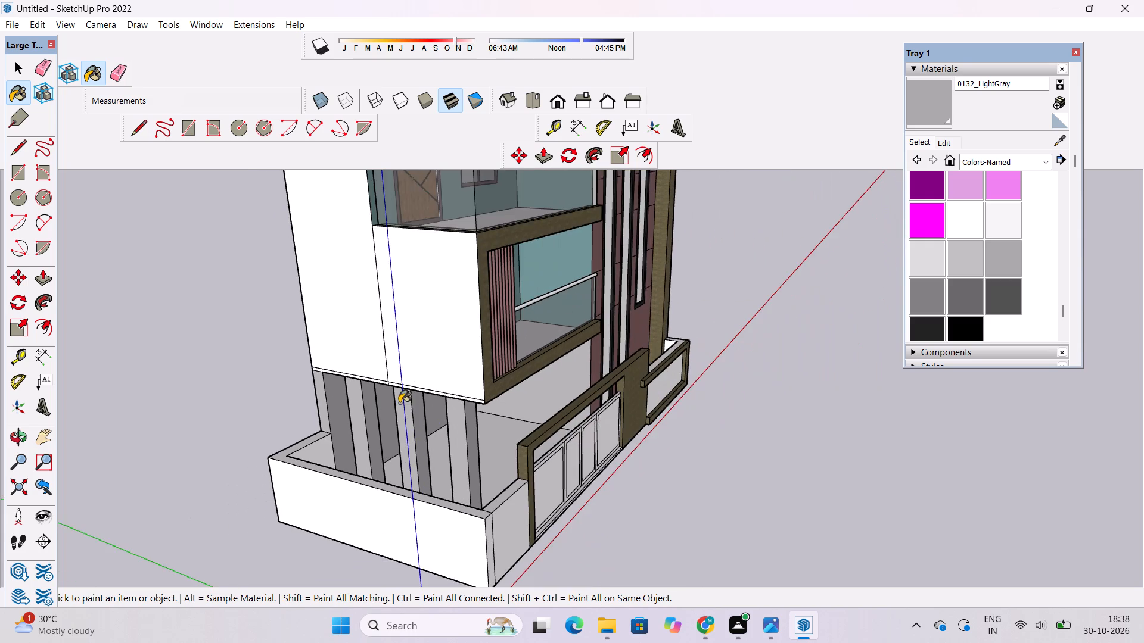
scroll(505, 374, up, 5)
key(o)
drag(598, 404, 355, 355)
click(943, 146)
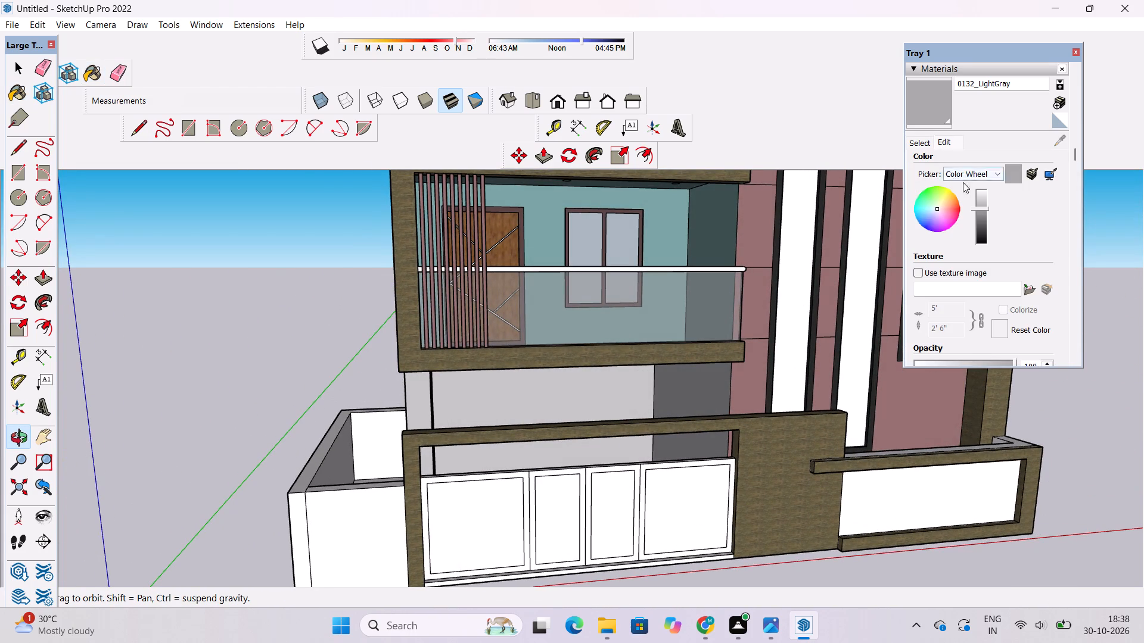
click(983, 211)
click(980, 217)
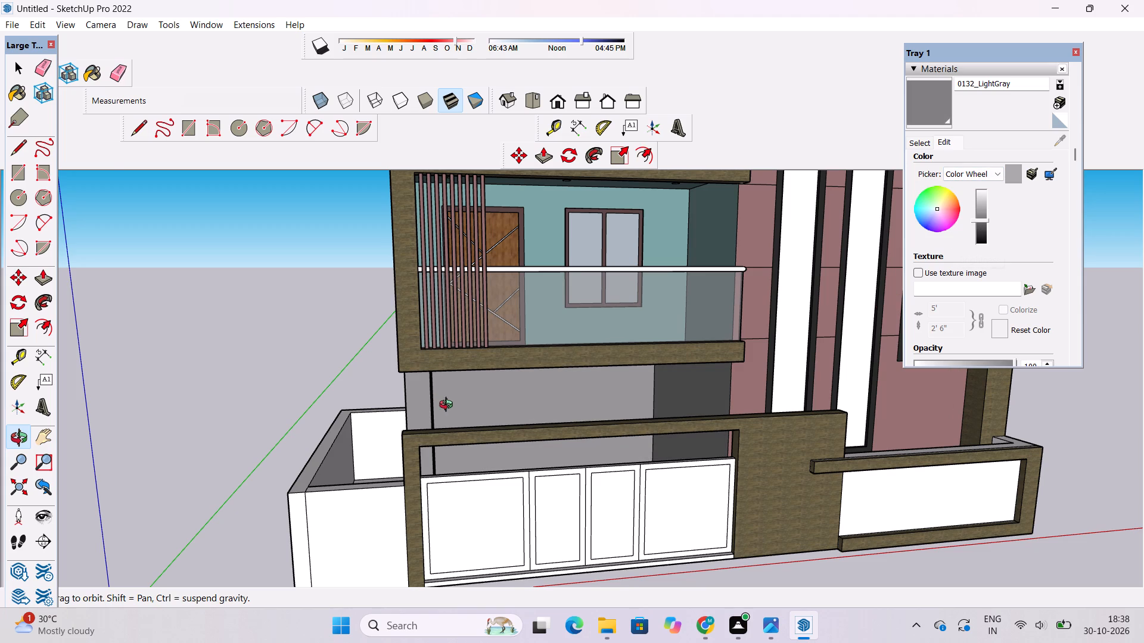
Review the darkened gray on the ground-floor walls and pillars, along with the ceiling, gate and boundary wall.
scroll(449, 425, down, 4)
shift+drag(490, 460, 480, 399)
drag(480, 399, 414, 401)
scroll(471, 369, up, 7)
shift+drag(507, 361, 453, 391)
drag(477, 394, 633, 401)
shift+drag(642, 374, 638, 442)
drag(589, 455, 472, 304)
shift+drag(467, 450, 466, 441)
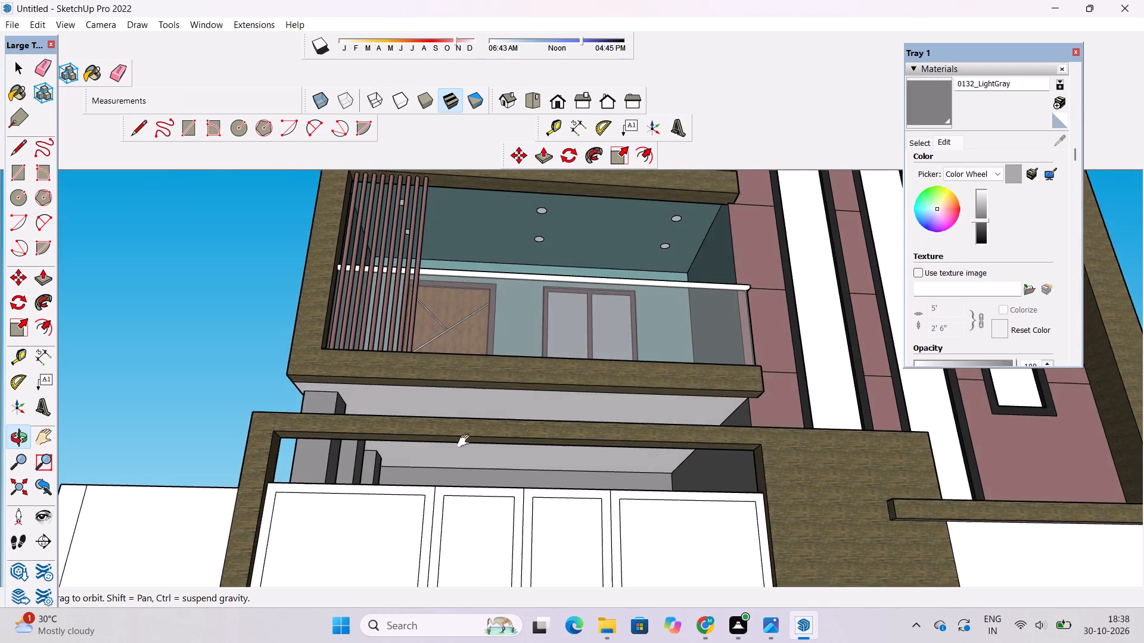
shift+drag(466, 441, 466, 343)
scroll(467, 338, down, 3)
drag(467, 338, 461, 388)
scroll(453, 392, down, 8)
drag(480, 397, 492, 514)
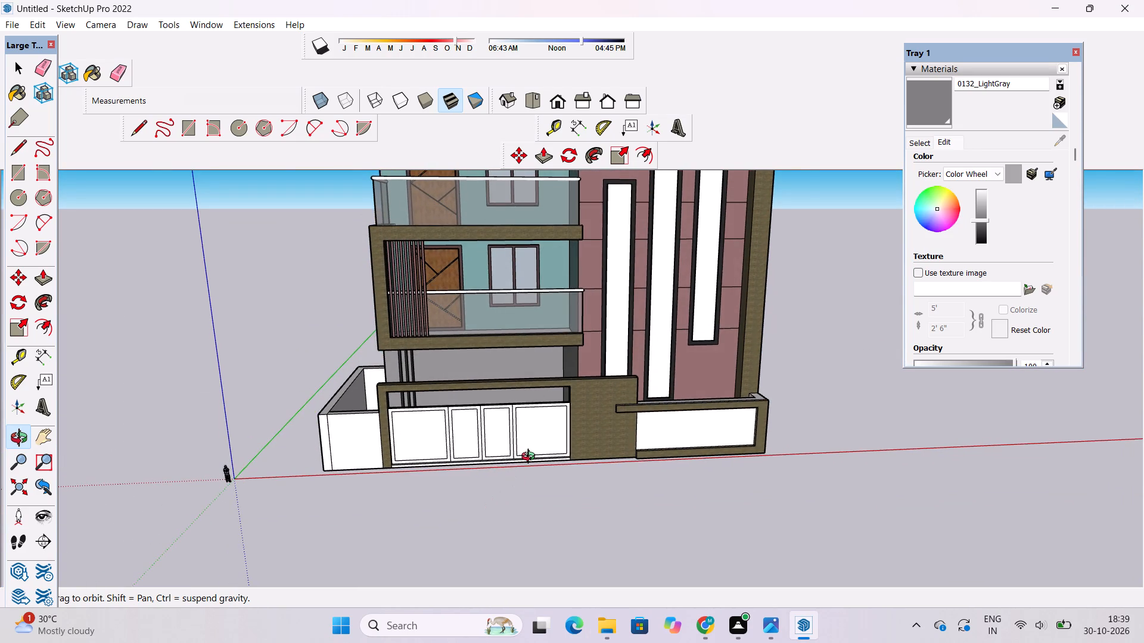
scroll(531, 458, up, 1)
shift+drag(642, 436, 574, 452)
drag(667, 449, 574, 467)
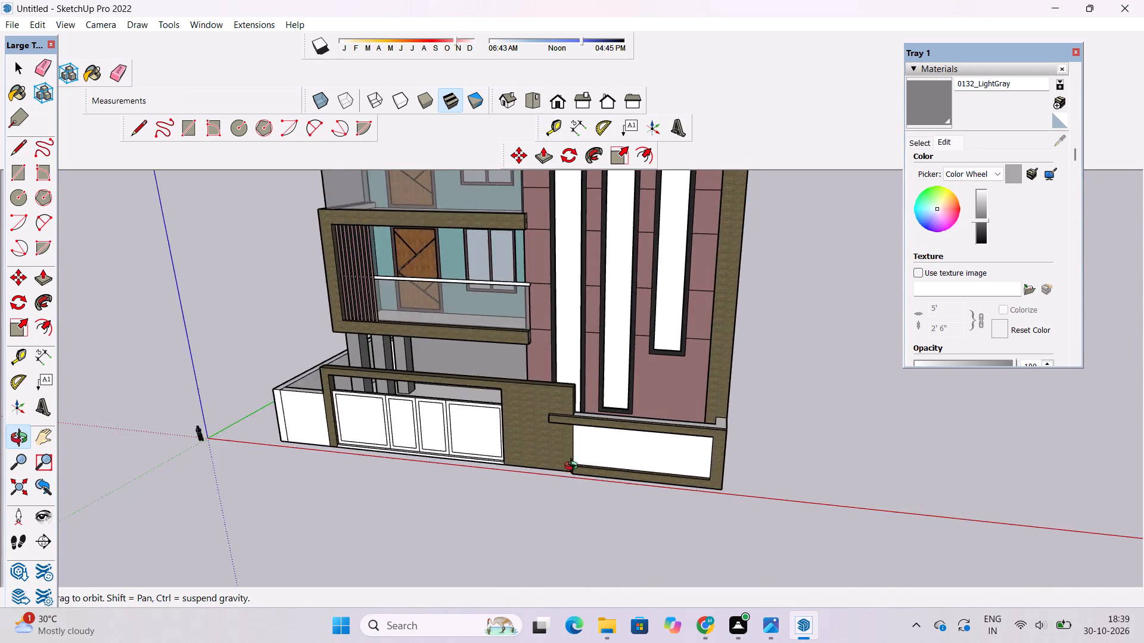
drag(574, 467, 580, 472)
drag(601, 482, 596, 444)
shift+drag(549, 438, 573, 447)
Paint the ceiling beneath the lowest balcony with the Wood Floor material from the Wood collection.
click(919, 149)
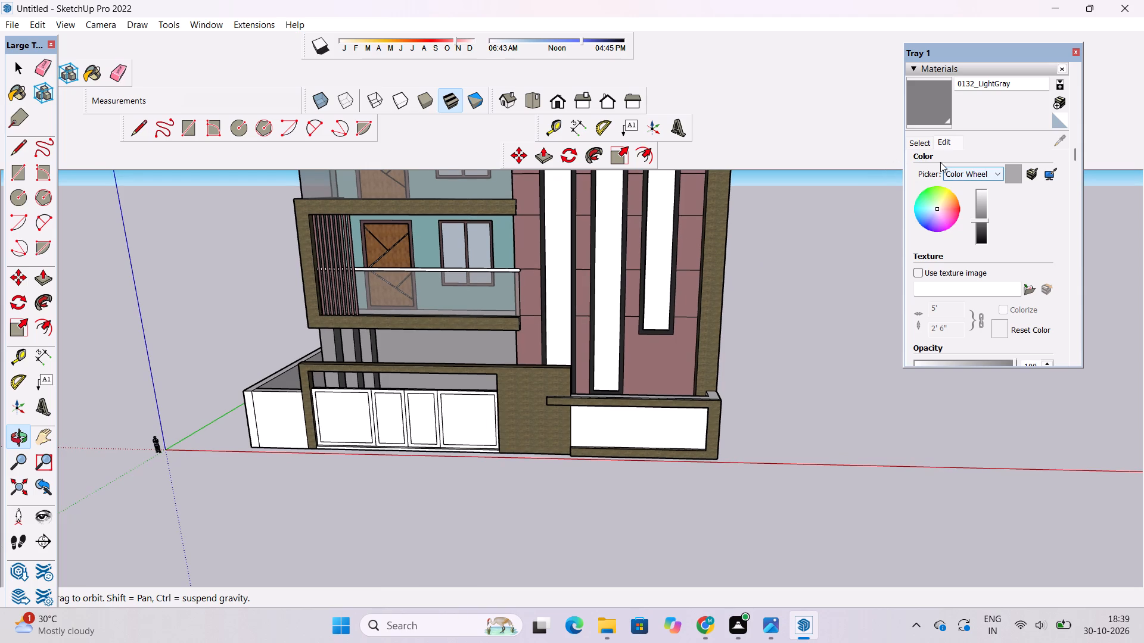
click(929, 146)
click(983, 157)
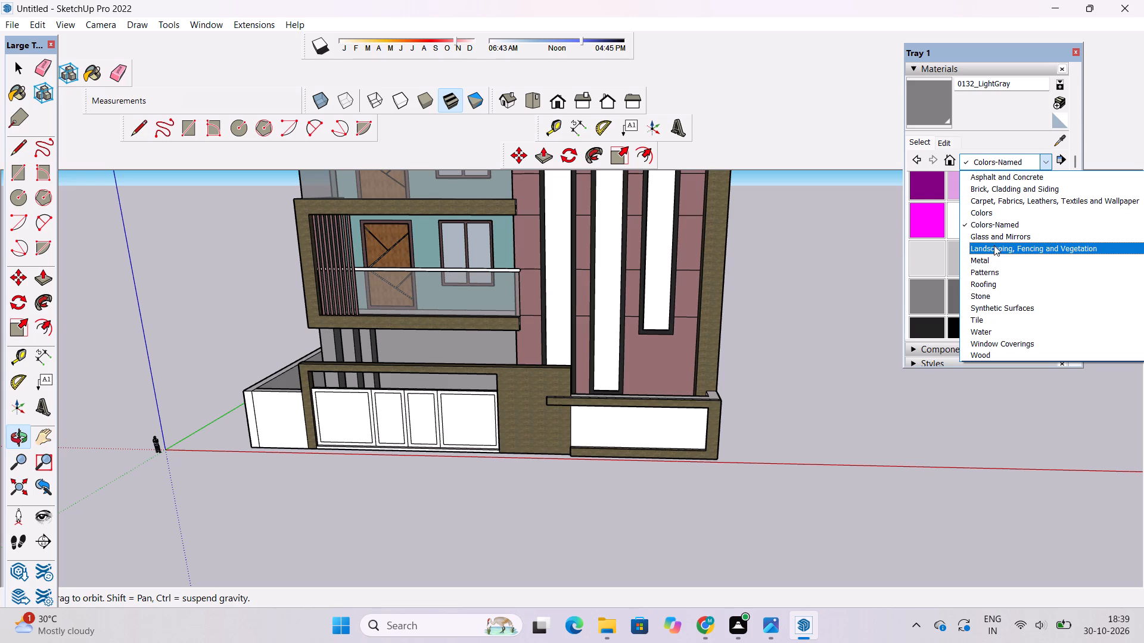
scroll(994, 248, up, 1)
scroll(994, 248, down, 2)
scroll(994, 248, up, 2)
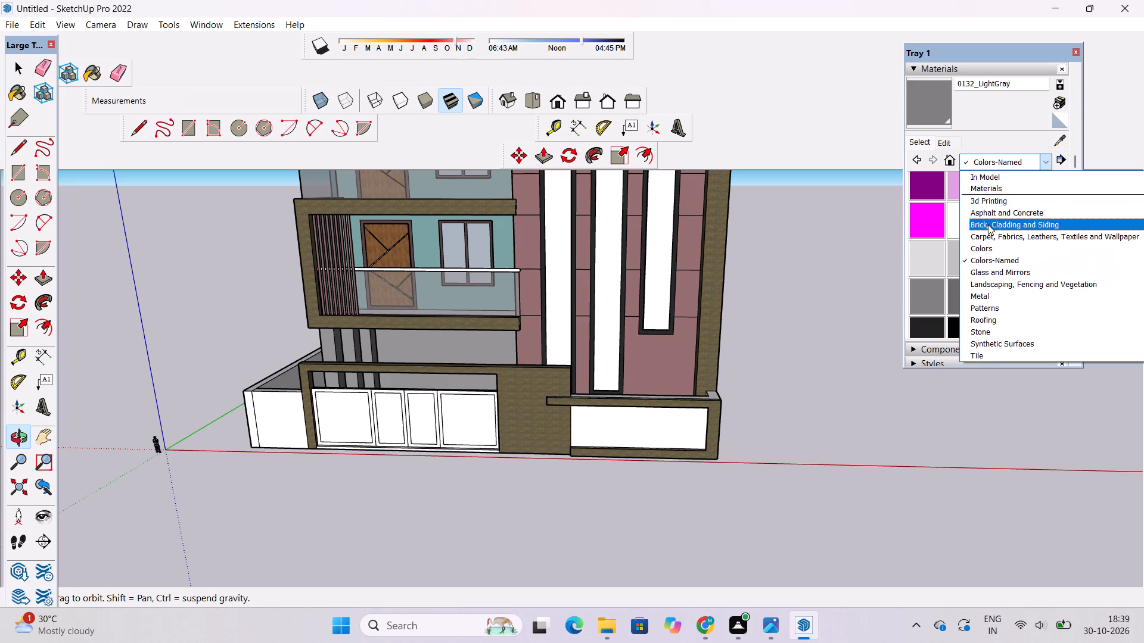
scroll(988, 224, down, 2)
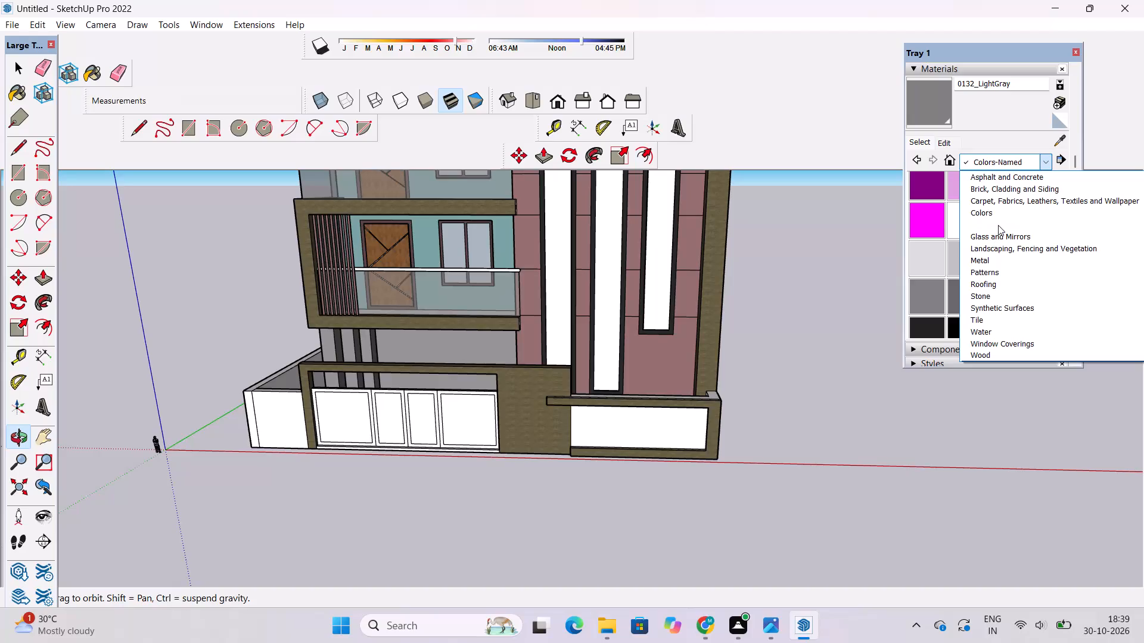
click(985, 351)
click(1011, 196)
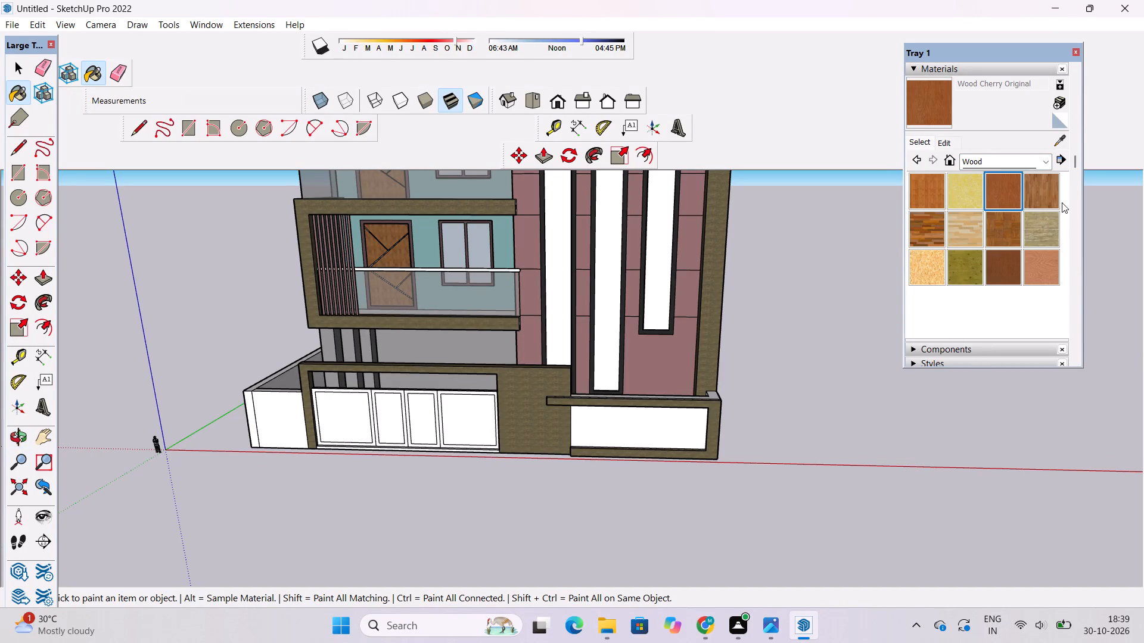
click(1037, 193)
click(13, 431)
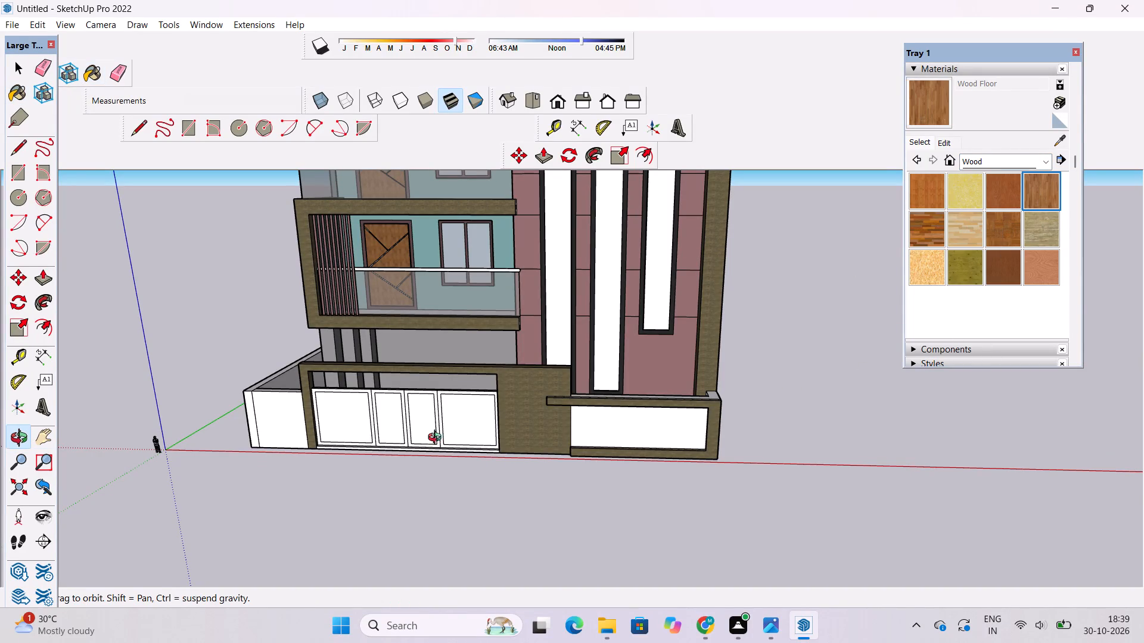
scroll(501, 485, down, 10)
drag(446, 513, 484, 352)
scroll(483, 410, up, 13)
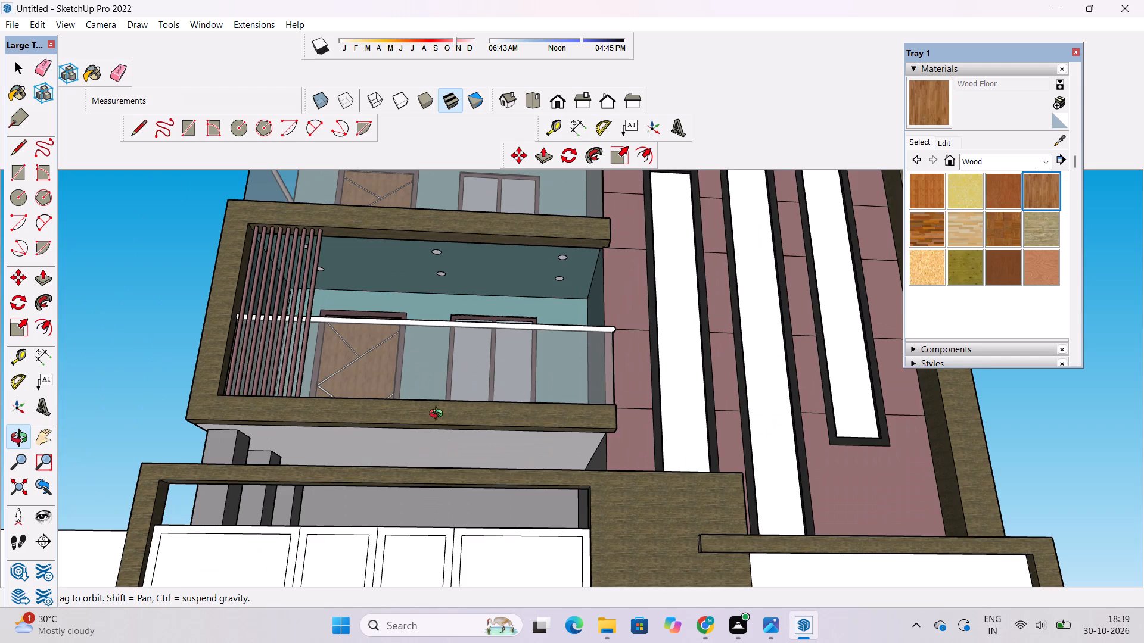
scroll(452, 384, down, 8)
drag(462, 437, 459, 470)
scroll(403, 441, up, 11)
scroll(464, 341, up, 3)
drag(464, 348, 467, 372)
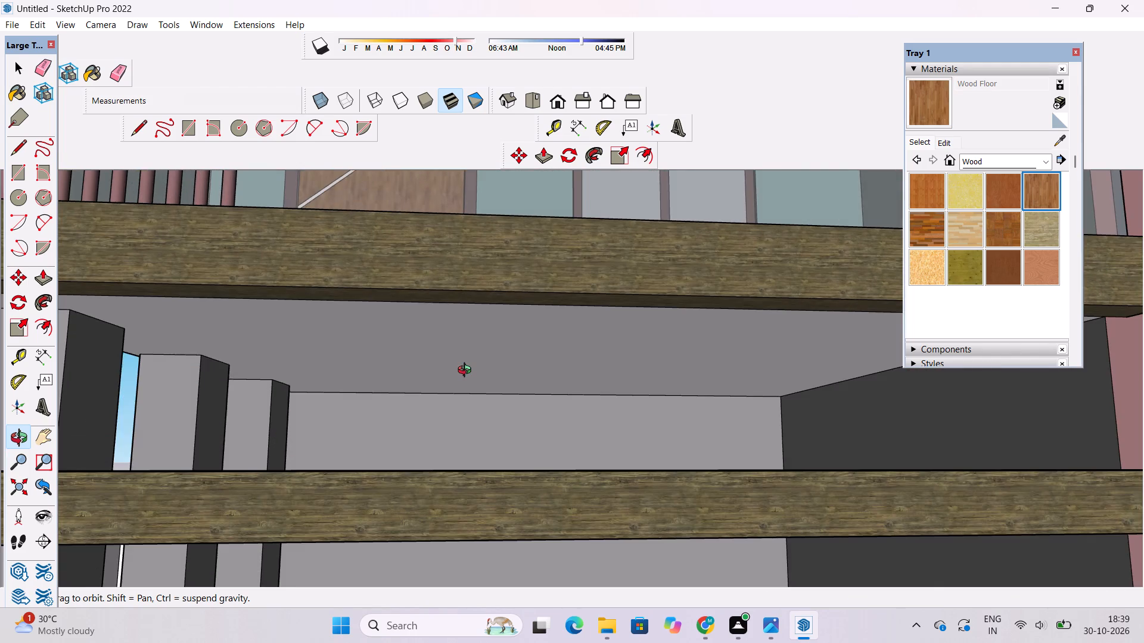
scroll(467, 370, down, 3)
click(934, 101)
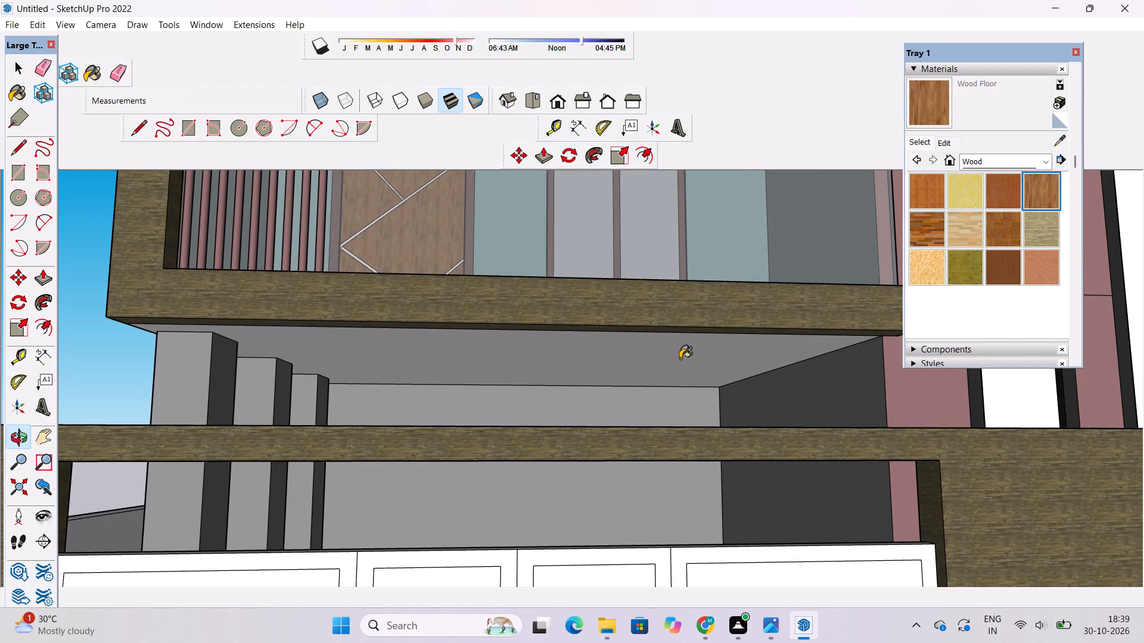
click(680, 358)
scroll(390, 388, down, 6)
scroll(574, 382, up, 5)
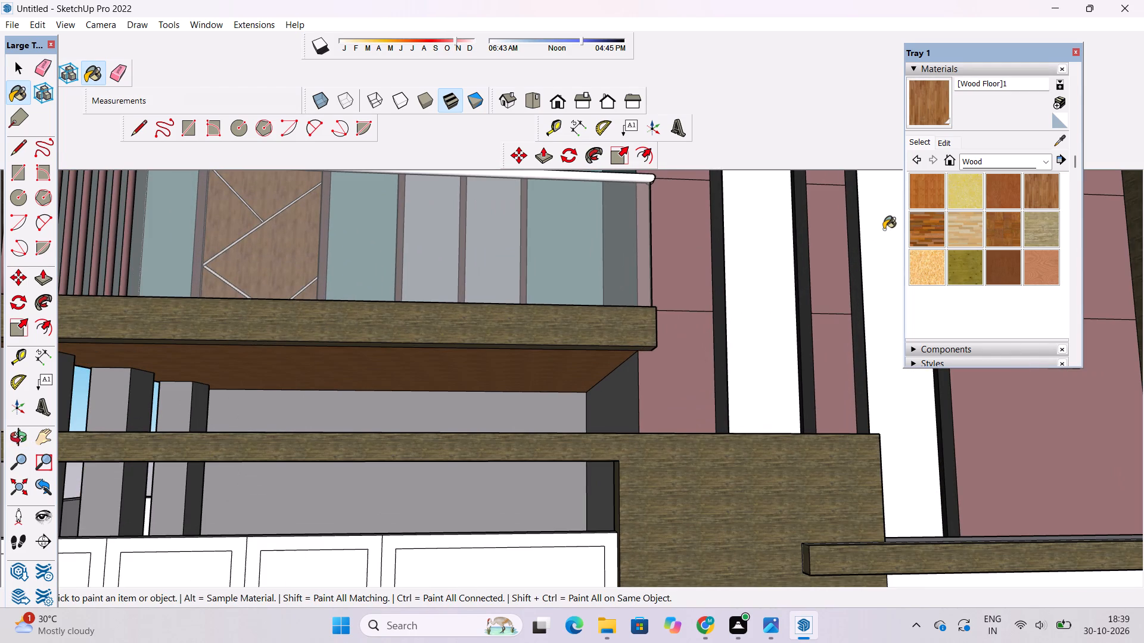
Examine the ceiling under the lowest balcony and the whole facade from several angles for surfaces still lacking a finish.
key(o)
scroll(688, 318, down, 2)
shift+drag(685, 344, 698, 279)
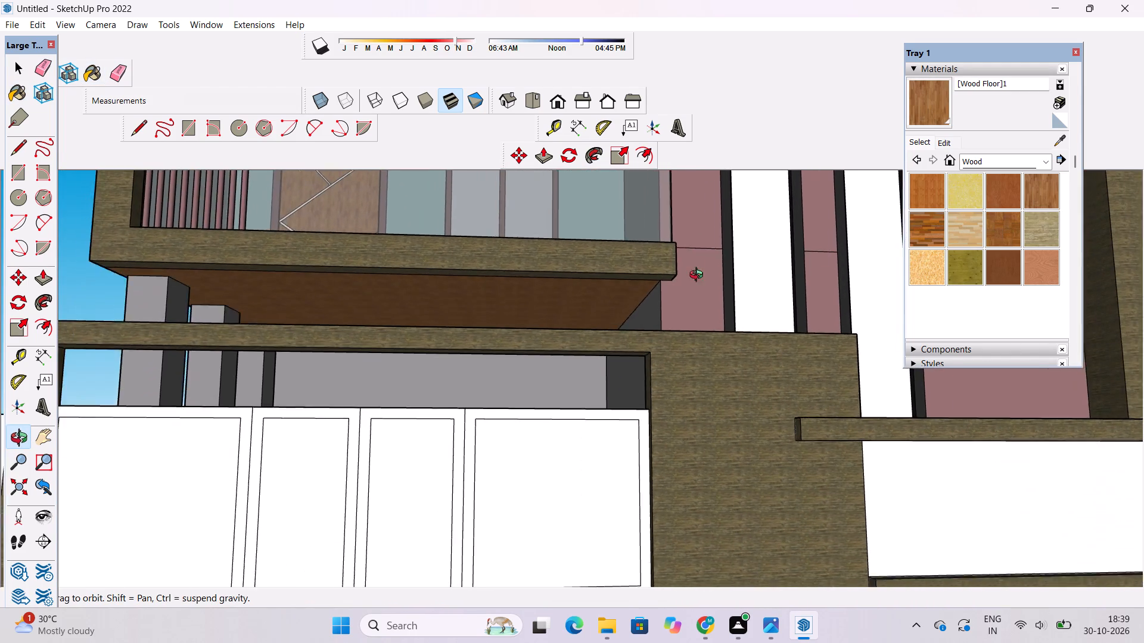
drag(699, 276, 674, 307)
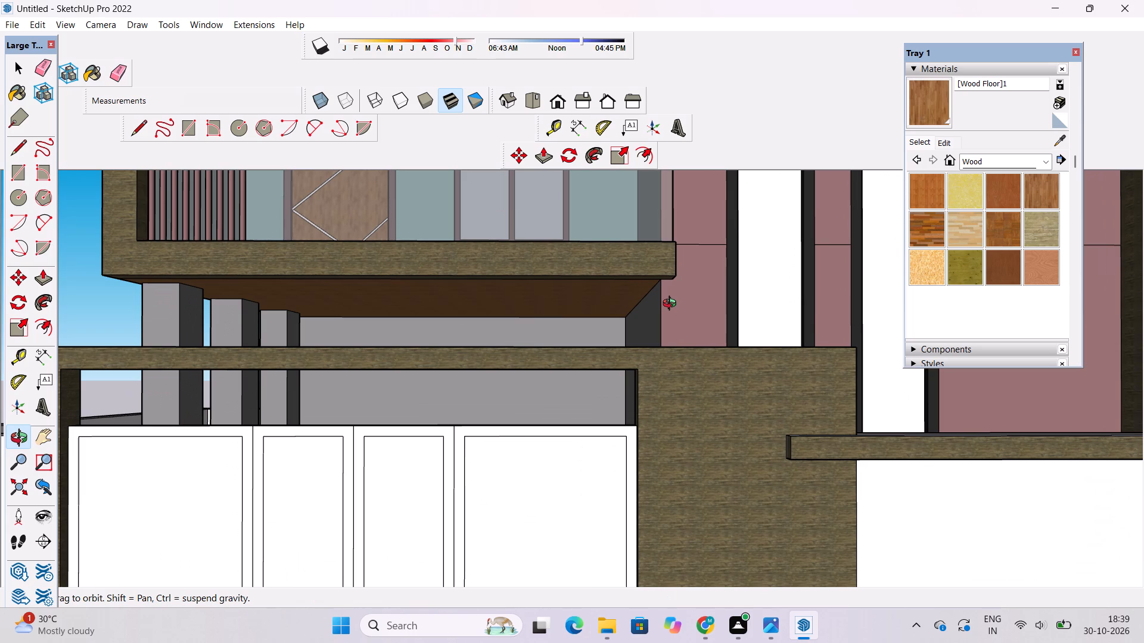
scroll(590, 475, down, 1)
scroll(471, 366, down, 4)
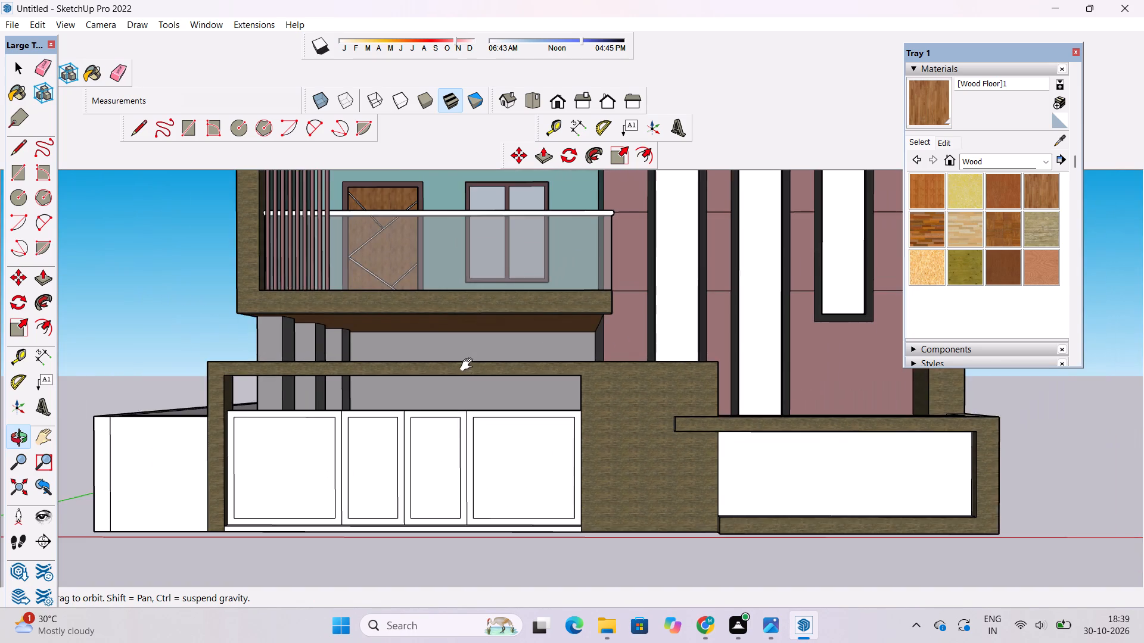
shift+drag(467, 355, 474, 334)
drag(476, 333, 508, 419)
scroll(470, 371, down, 5)
shift+drag(470, 307, 498, 417)
shift+scroll(509, 377, down, 4)
drag(455, 379, 565, 409)
shift+drag(633, 344, 562, 383)
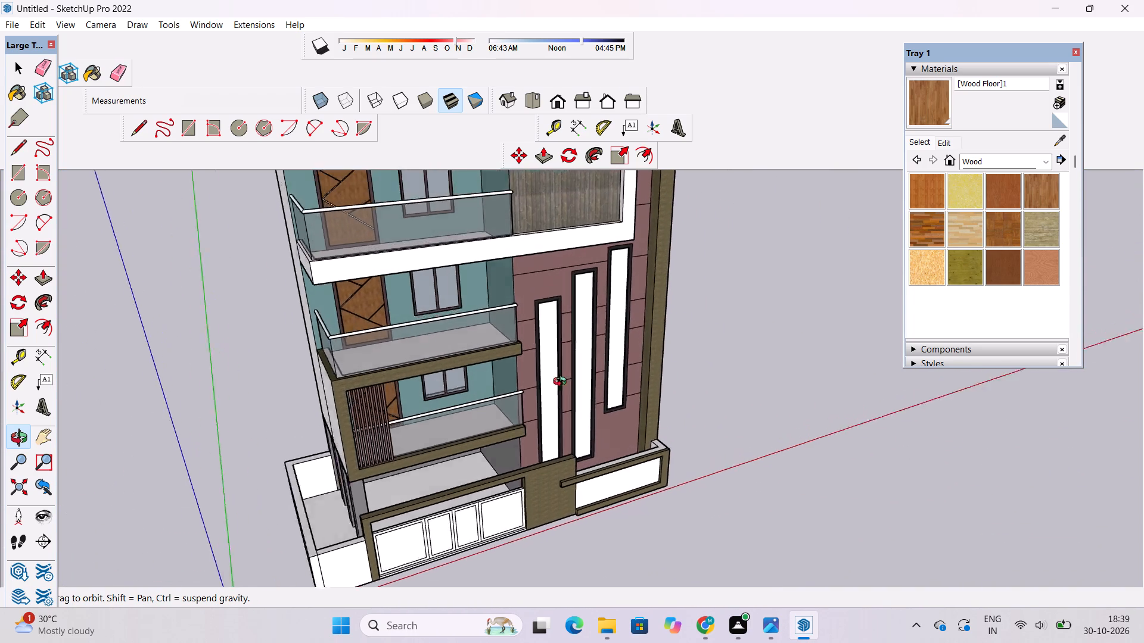
shift+drag(562, 383, 375, 402)
shift+drag(381, 363, 499, 353)
scroll(573, 255, up, 4)
shift+drag(606, 301, 565, 308)
drag(565, 308, 610, 327)
shift+drag(618, 326, 598, 324)
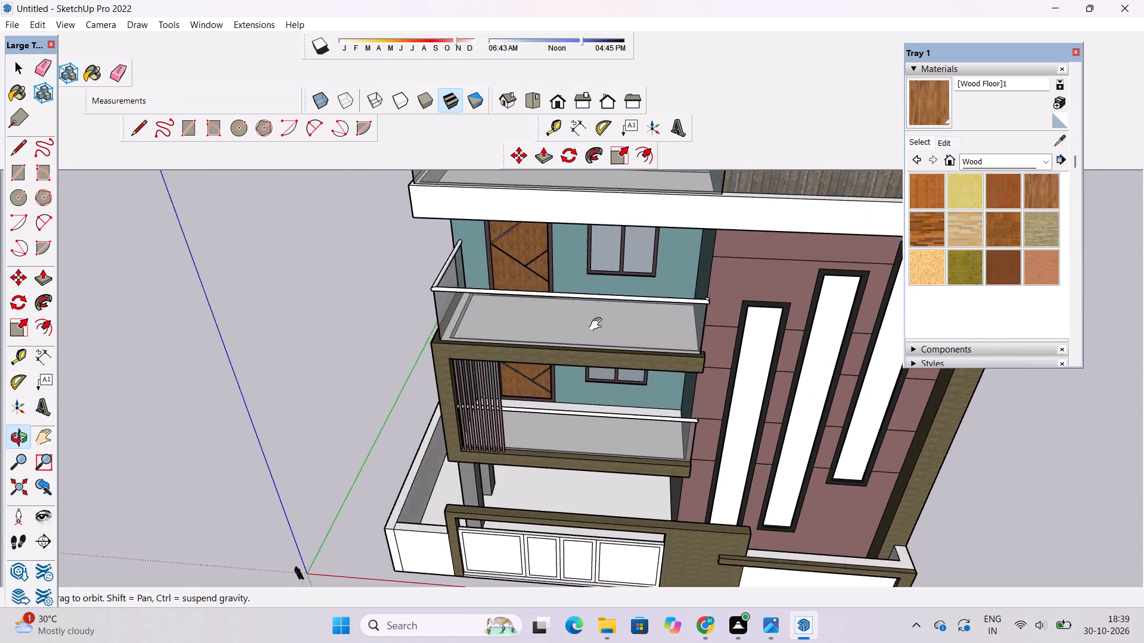
shift+drag(598, 324, 551, 332)
scroll(592, 302, down, 6)
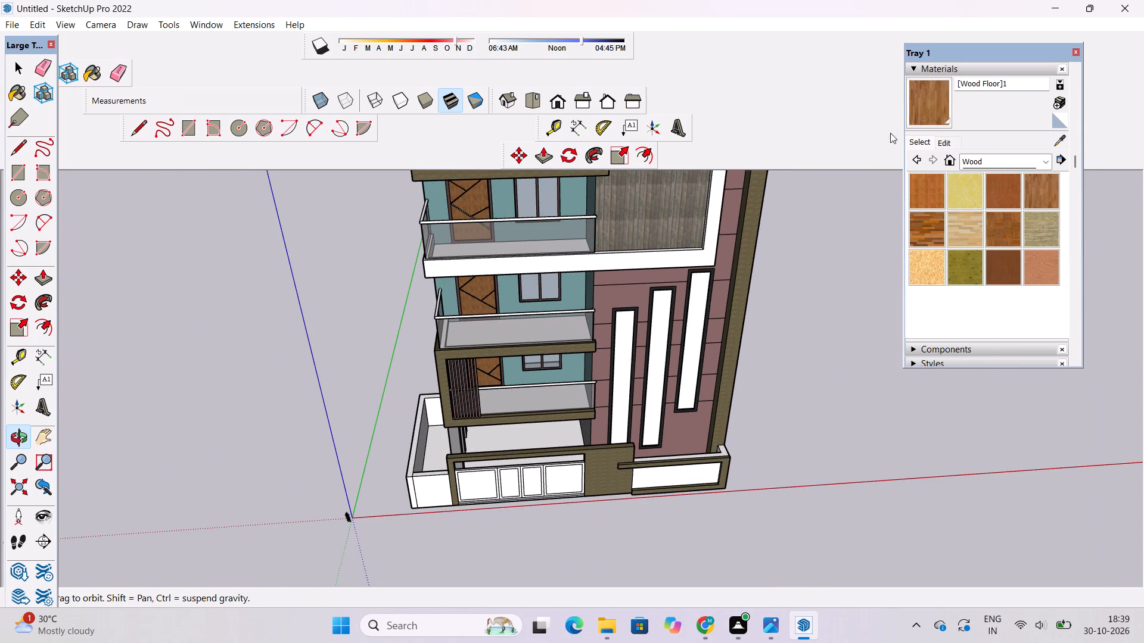
Open the Stone material collection to choose a finish for the remaining unpainted surfaces.
drag(909, 140, 940, 155)
click(978, 157)
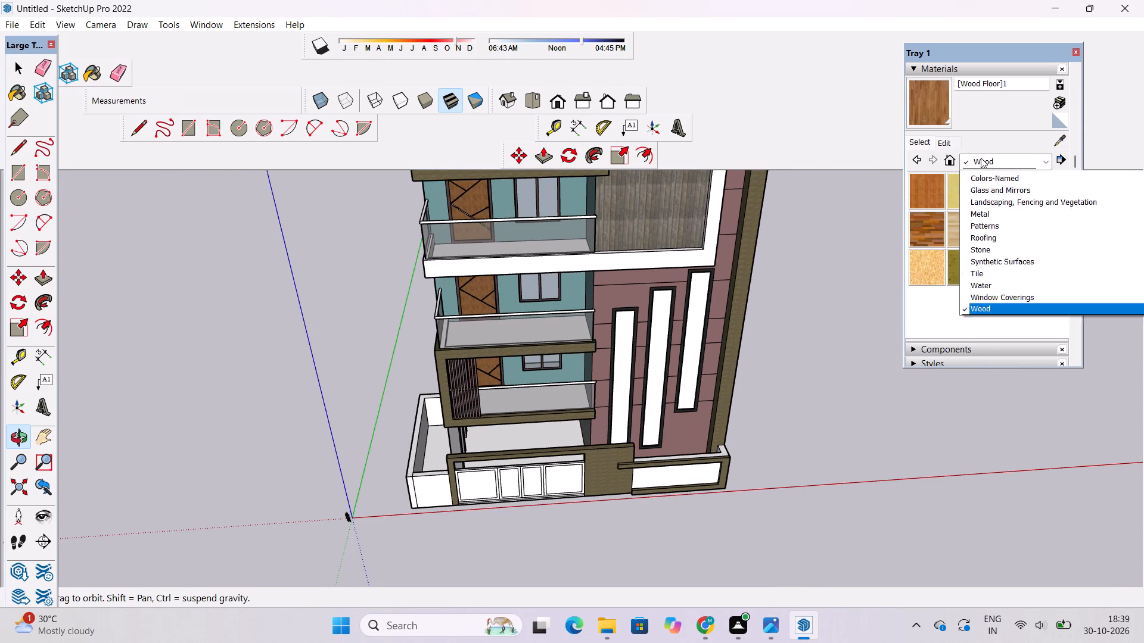
click(987, 294)
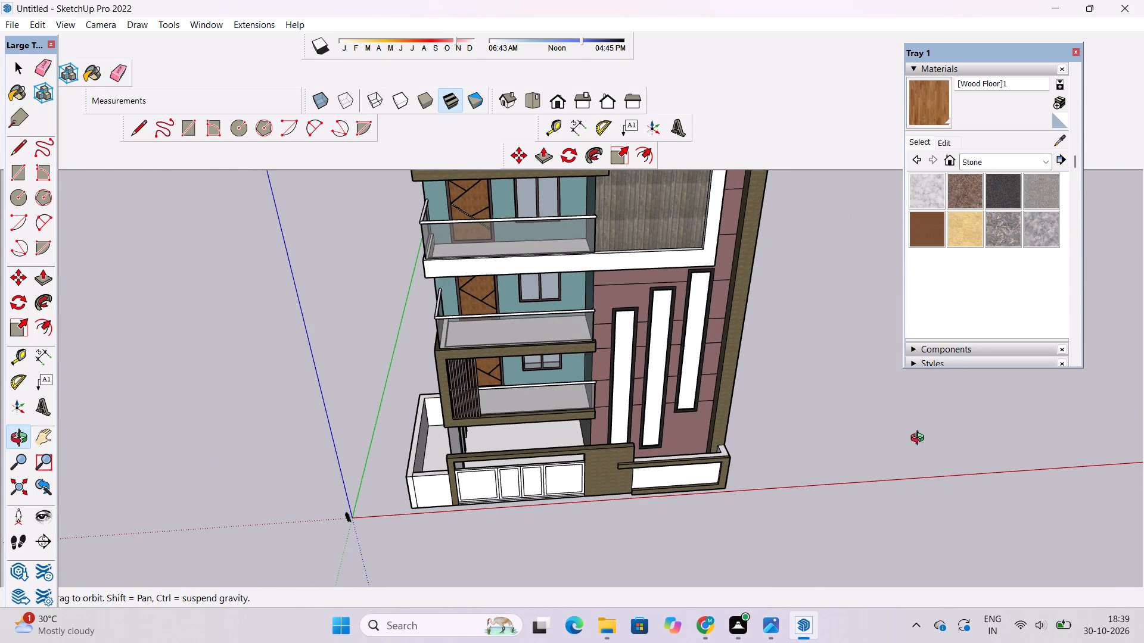
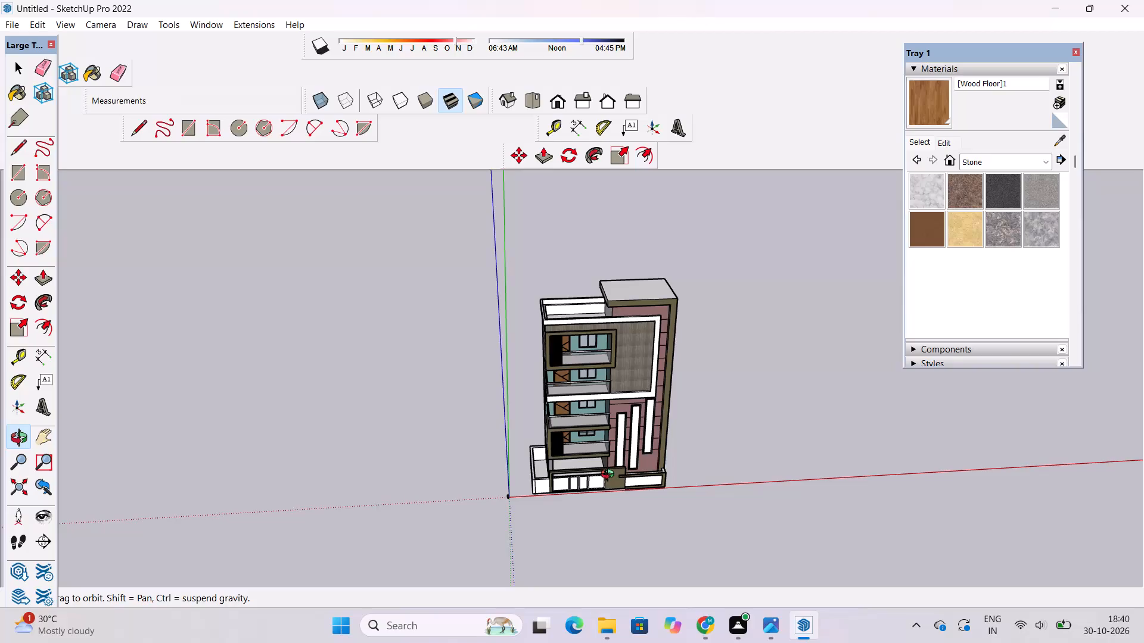
Examine the whole building from the front, both sides and above for surfaces still lacking a finish.
scroll(493, 389, down, 6)
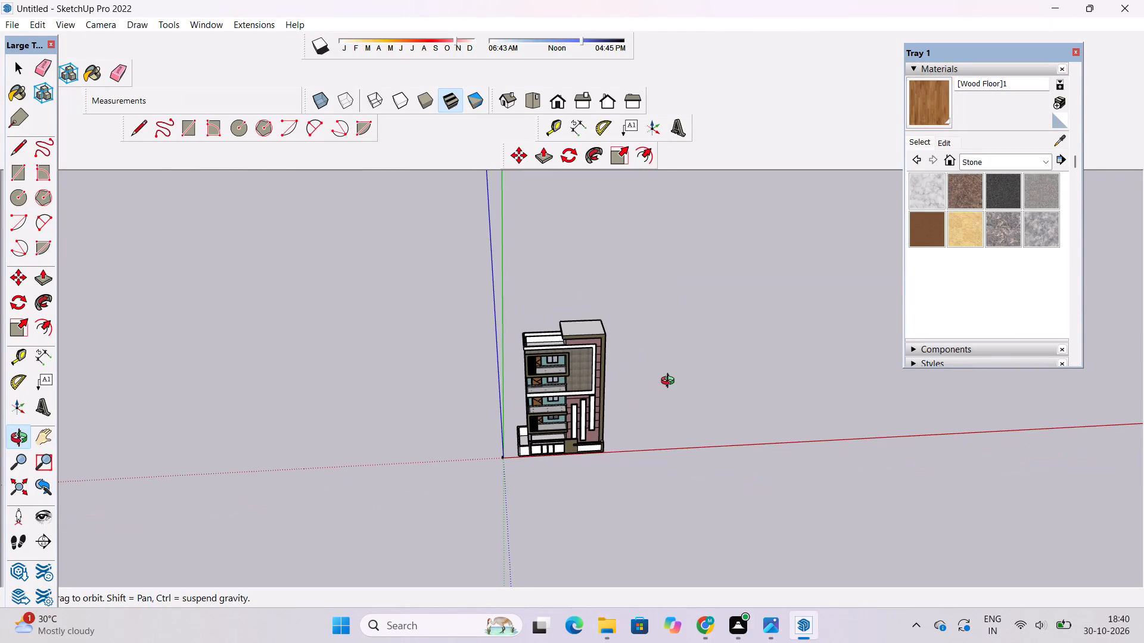
scroll(497, 336, down, 5)
scroll(616, 418, up, 3)
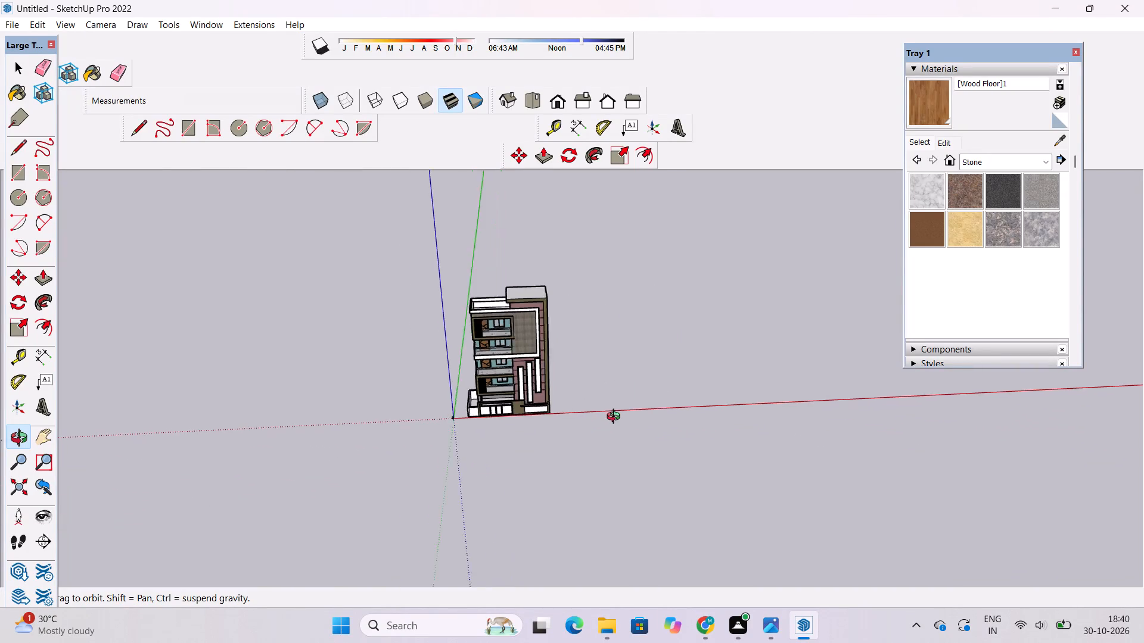
scroll(616, 418, up, 3)
scroll(540, 426, down, 5)
drag(483, 463, 490, 357)
scroll(503, 324, up, 4)
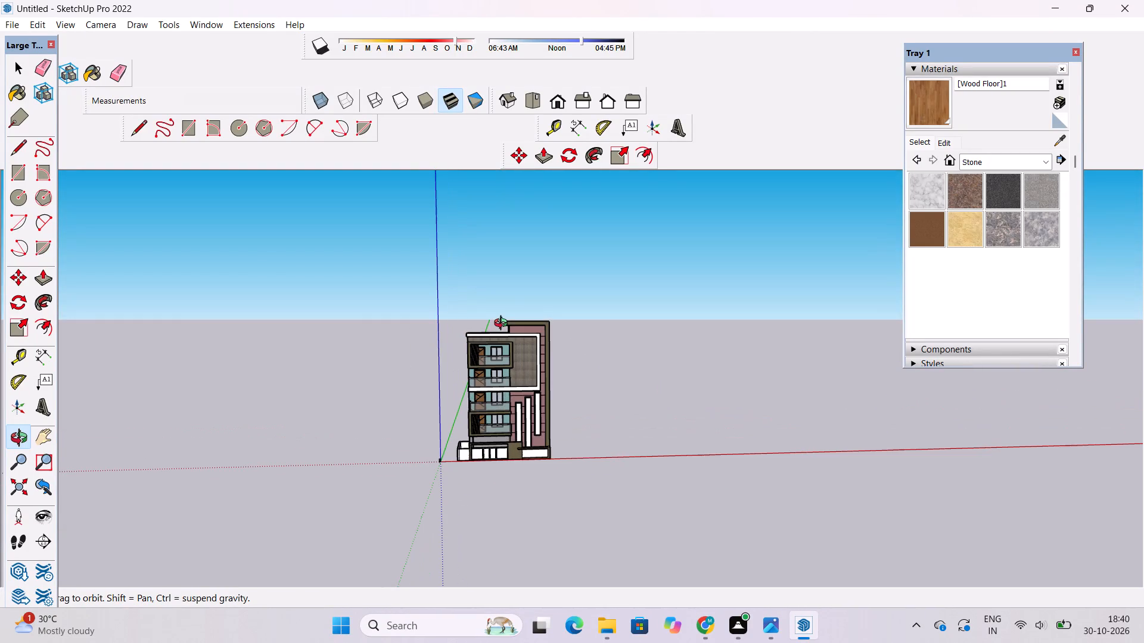
scroll(503, 324, down, 4)
drag(555, 347, 467, 413)
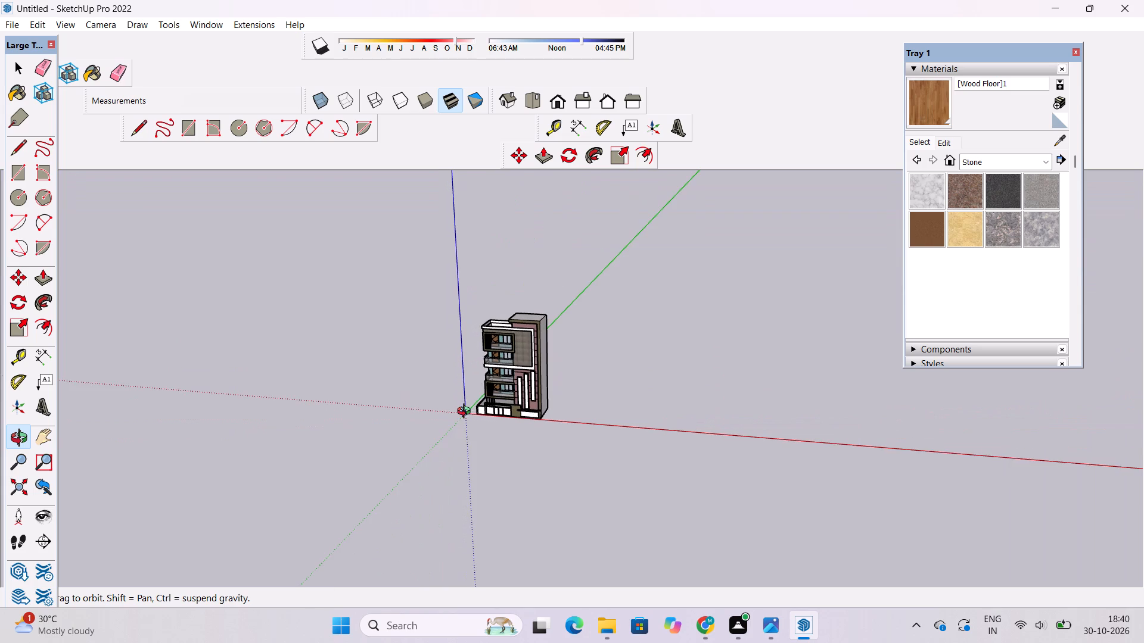
scroll(549, 359, up, 5)
scroll(585, 304, up, 5)
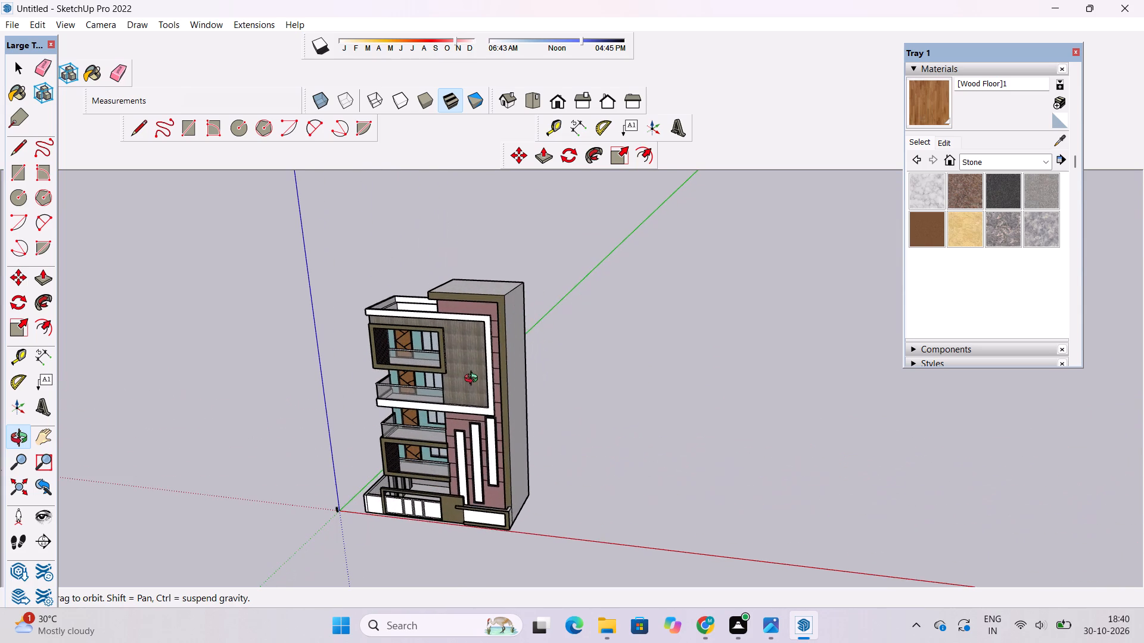
drag(455, 392, 554, 305)
drag(676, 330, 325, 388)
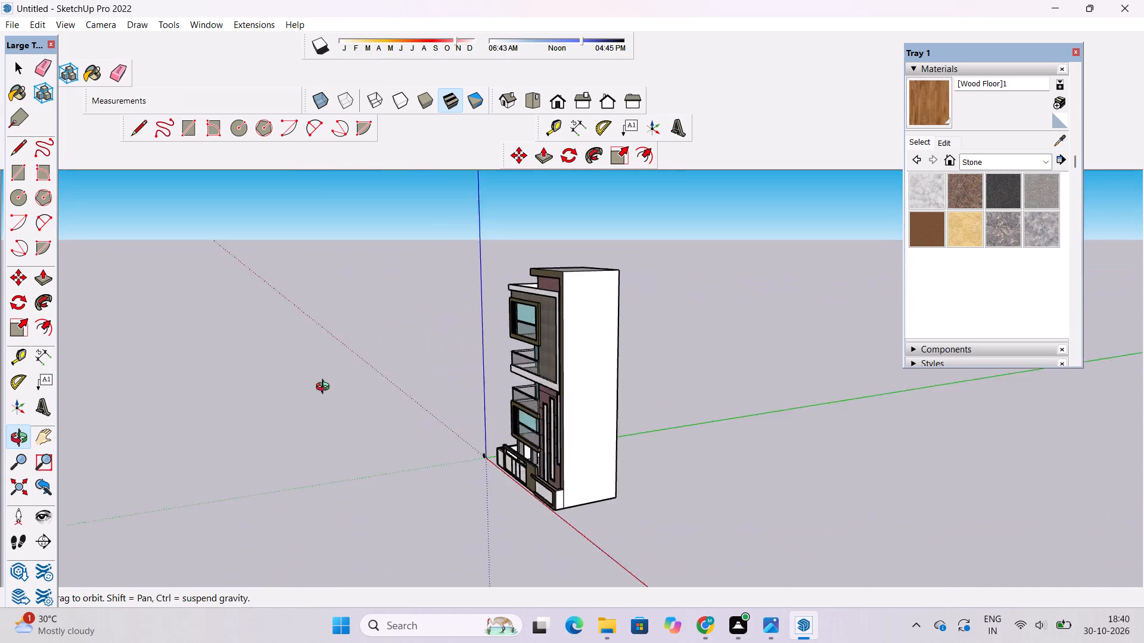
drag(325, 388, 863, 366)
scroll(481, 374, down, 2)
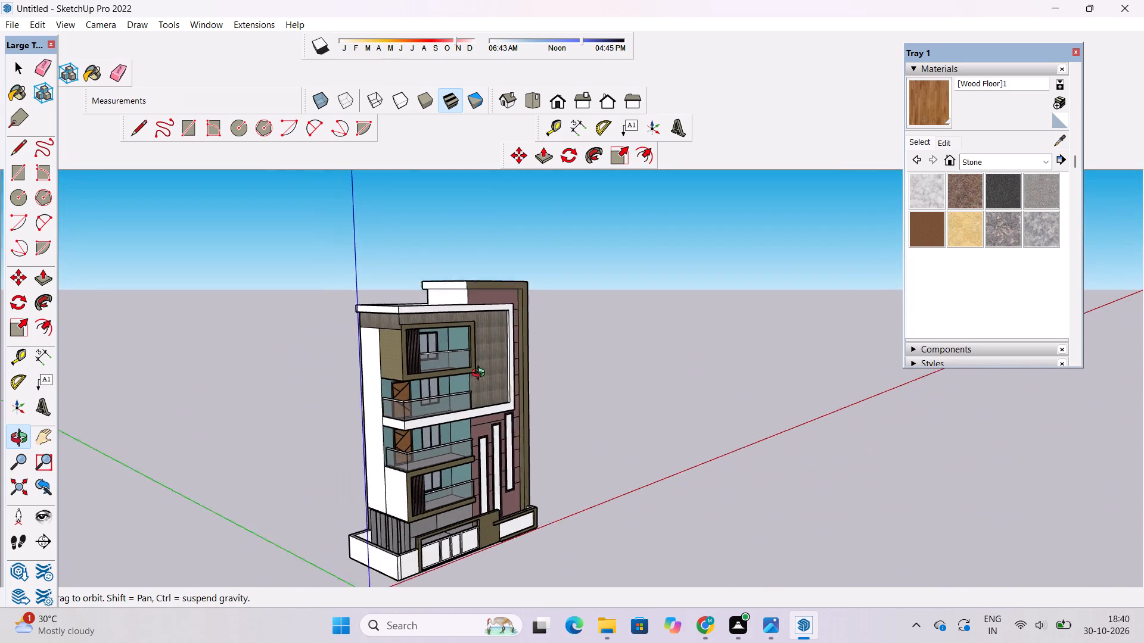
scroll(481, 374, down, 5)
drag(321, 417, 331, 422)
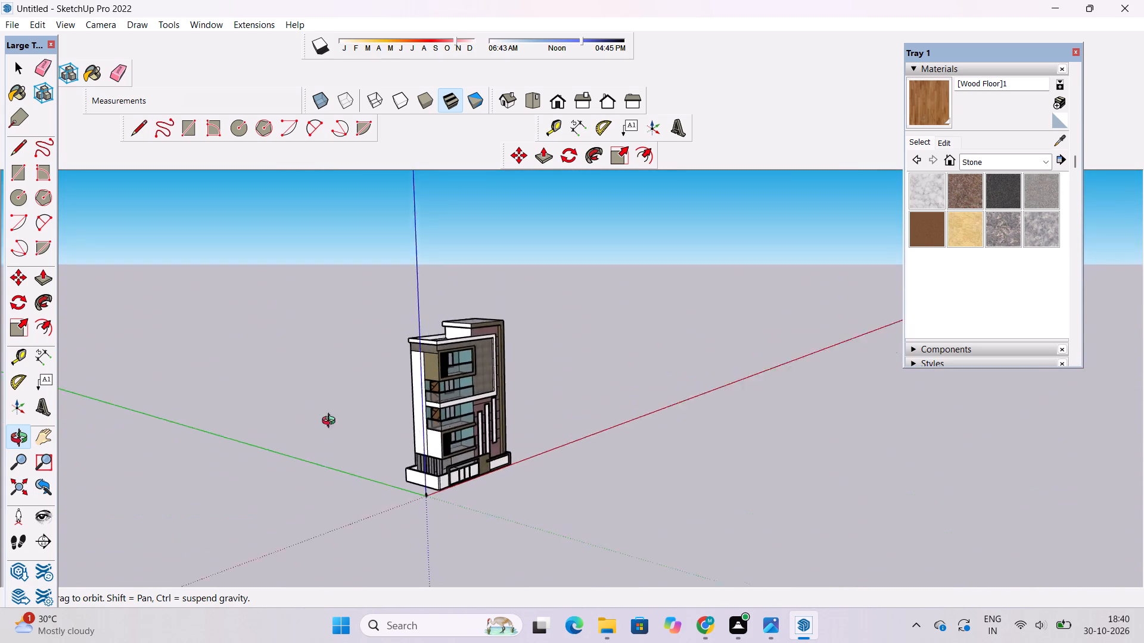
drag(331, 422, 260, 411)
shift+drag(371, 383, 439, 419)
drag(546, 444, 475, 431)
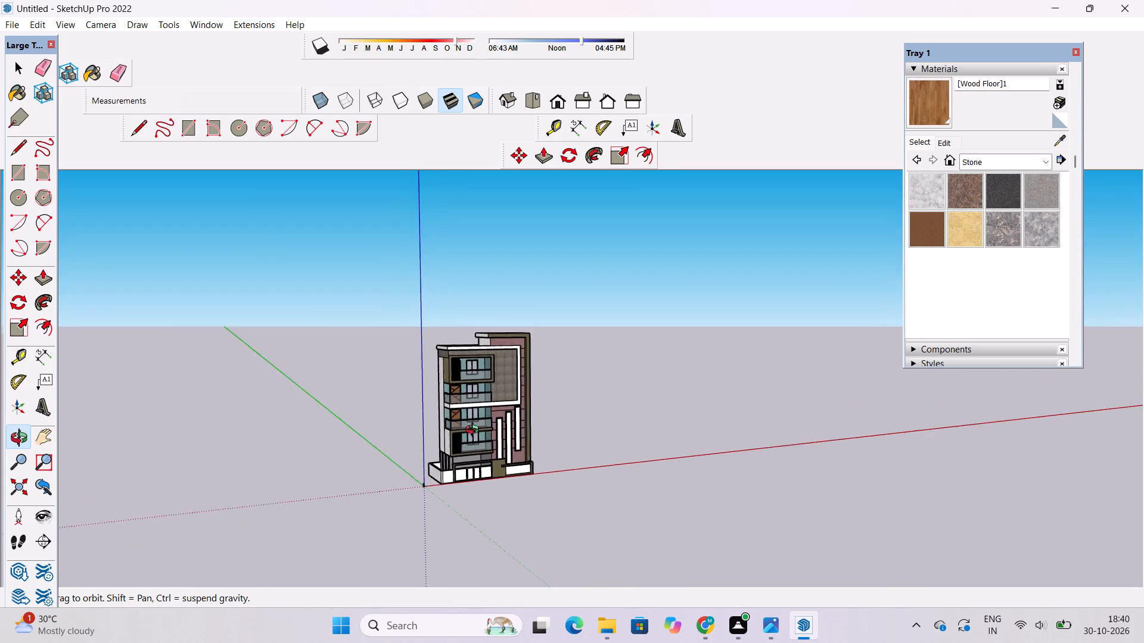
drag(475, 431, 362, 427)
scroll(552, 387, up, 5)
scroll(498, 401, up, 3)
shift+drag(472, 404, 481, 391)
drag(497, 392, 477, 400)
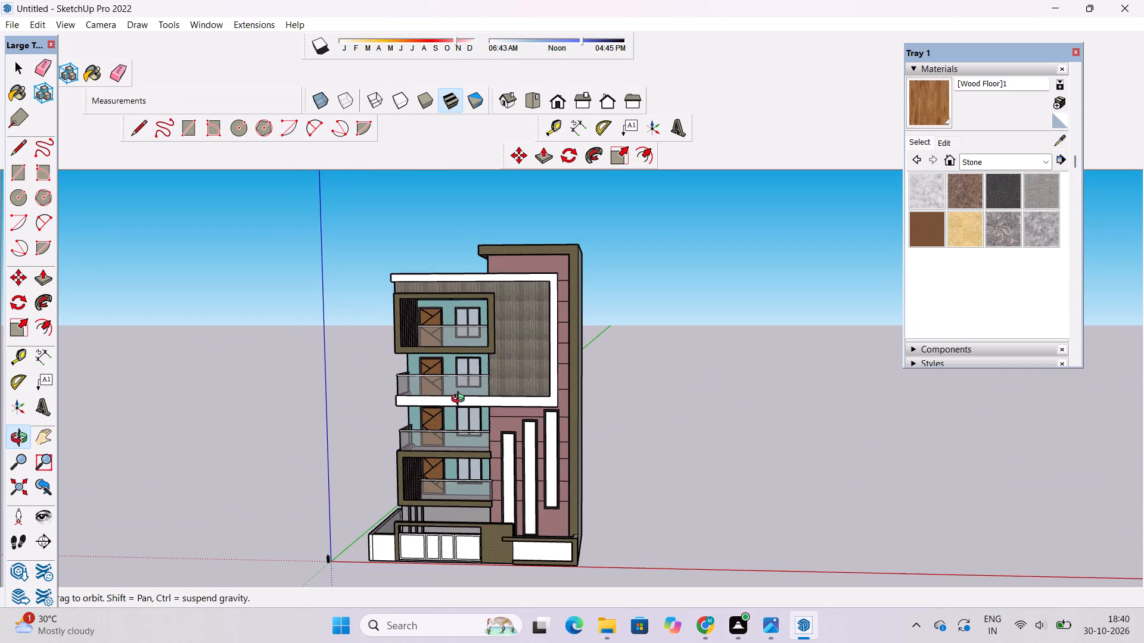
scroll(461, 395, up, 3)
shift+drag(462, 395, 465, 404)
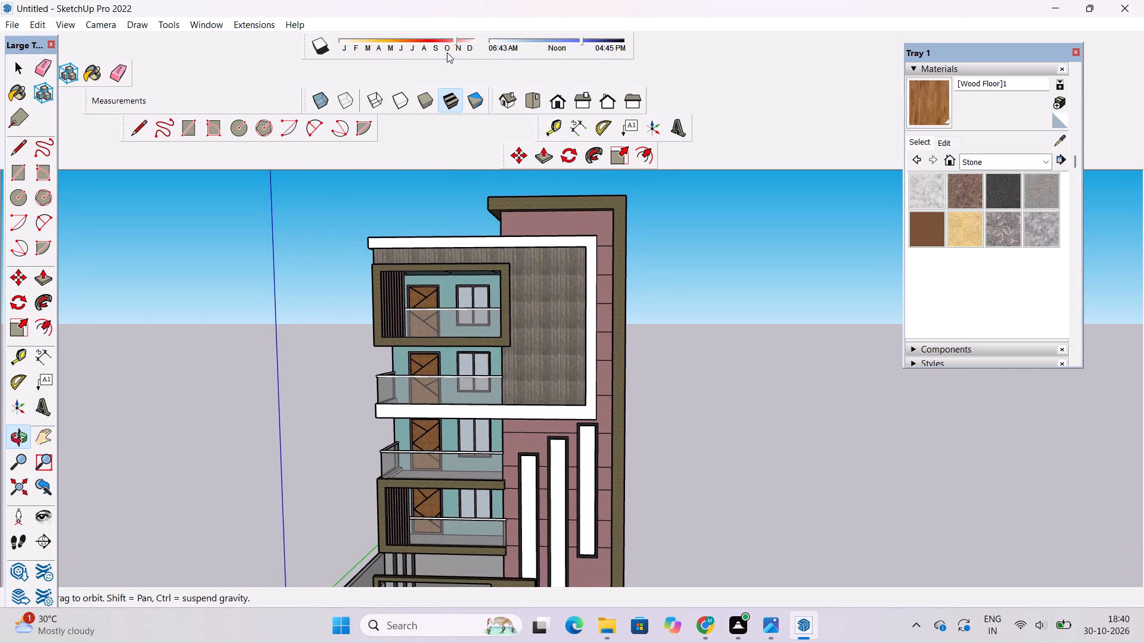
Inspect the balconies and ground-floor area from closer front and raised angles to find floors needing a stone finish.
scroll(447, 53, down, 2)
click(412, 462)
ctrl+drag(430, 463, 409, 449)
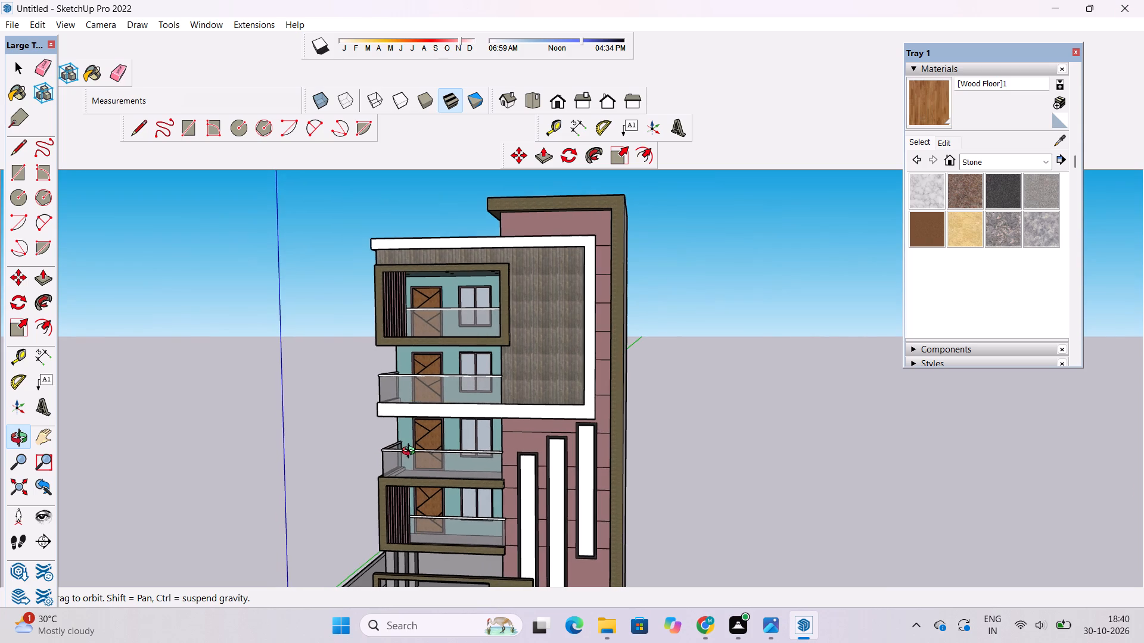
click(409, 449)
drag(411, 452, 430, 475)
scroll(465, 426, up, 3)
shift+drag(513, 395, 511, 445)
shift+scroll(512, 442, down, 4)
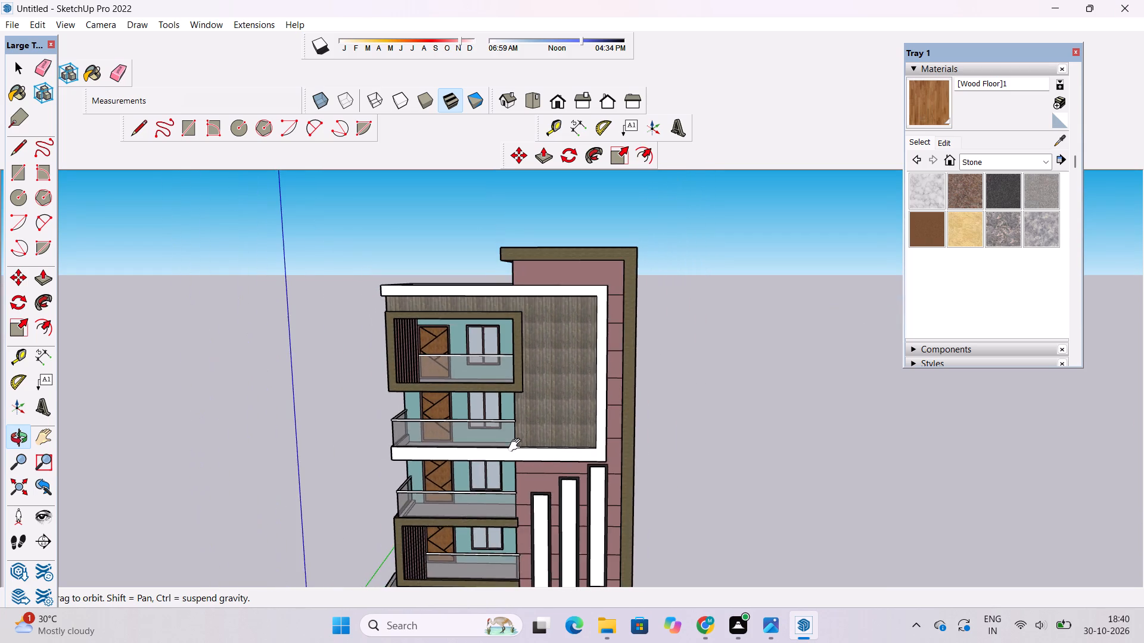
shift+drag(528, 445, 526, 424)
drag(464, 567, 464, 547)
drag(464, 547, 473, 500)
scroll(505, 450, down, 6)
drag(508, 463, 511, 532)
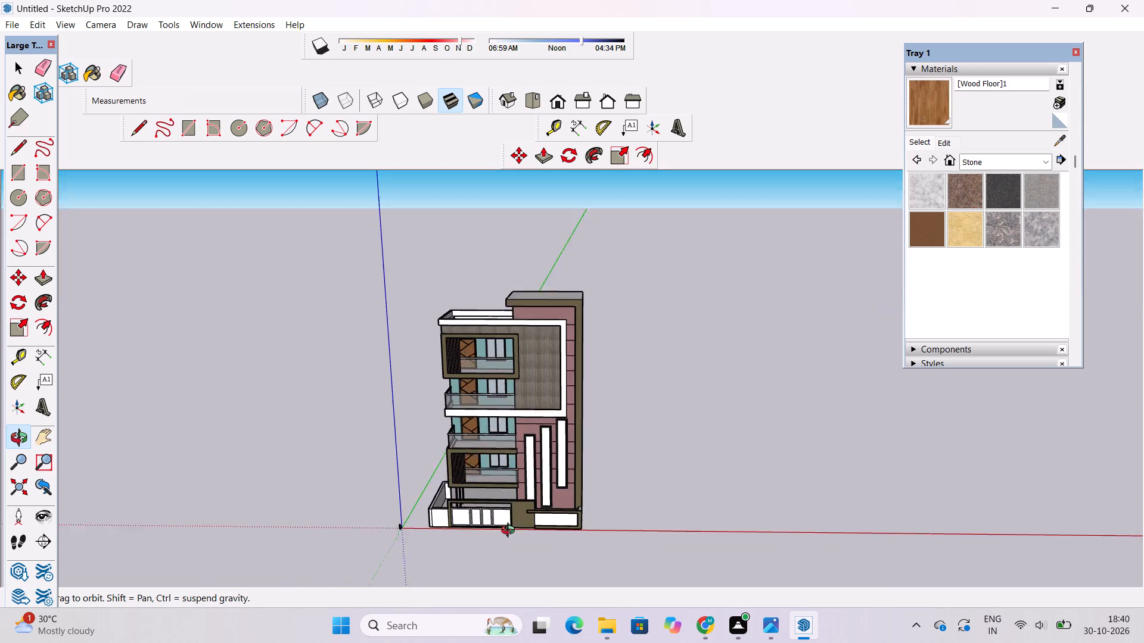
drag(511, 532, 506, 586)
scroll(499, 480, up, 4)
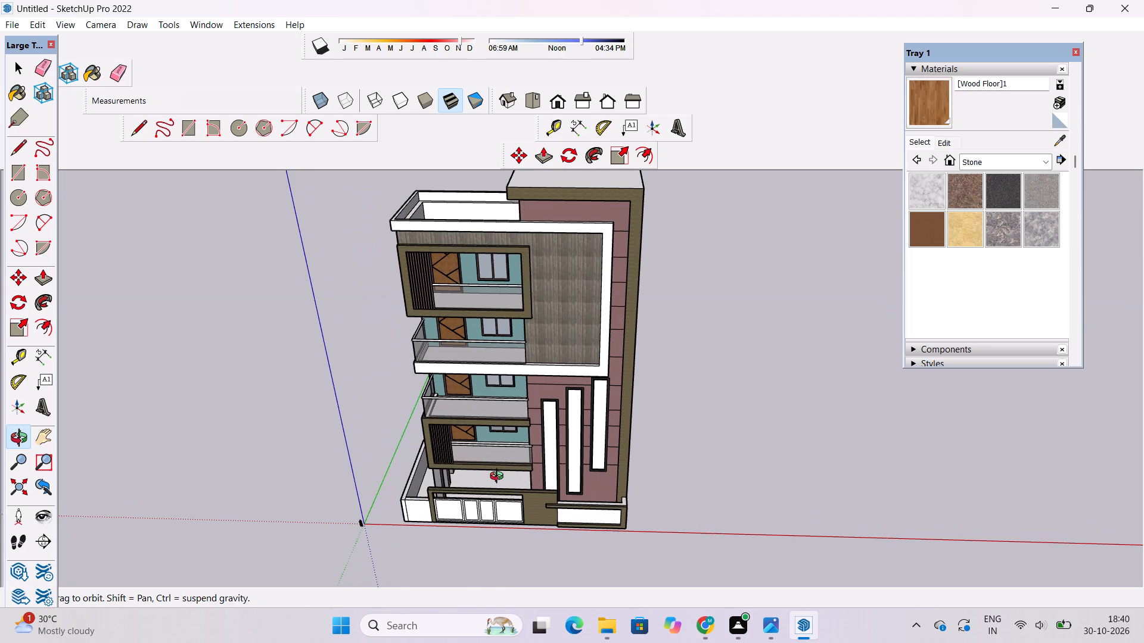
shift+drag(504, 476, 511, 445)
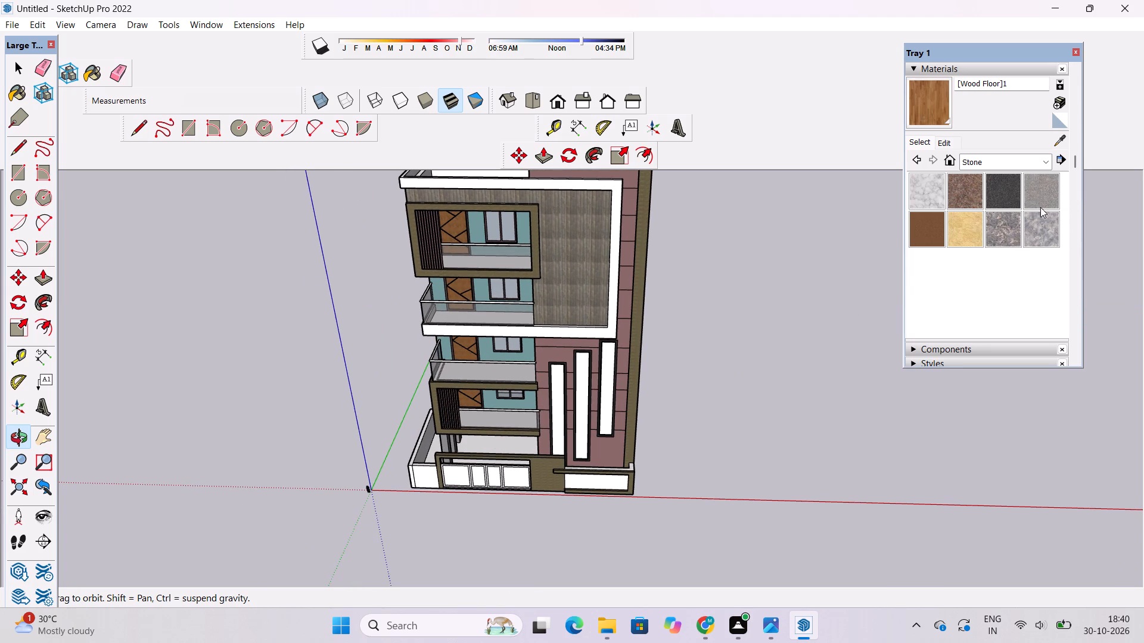
Paint the floors of the two lowest balconies with Stone Vein Gray from the Stone collection.
click(1042, 224)
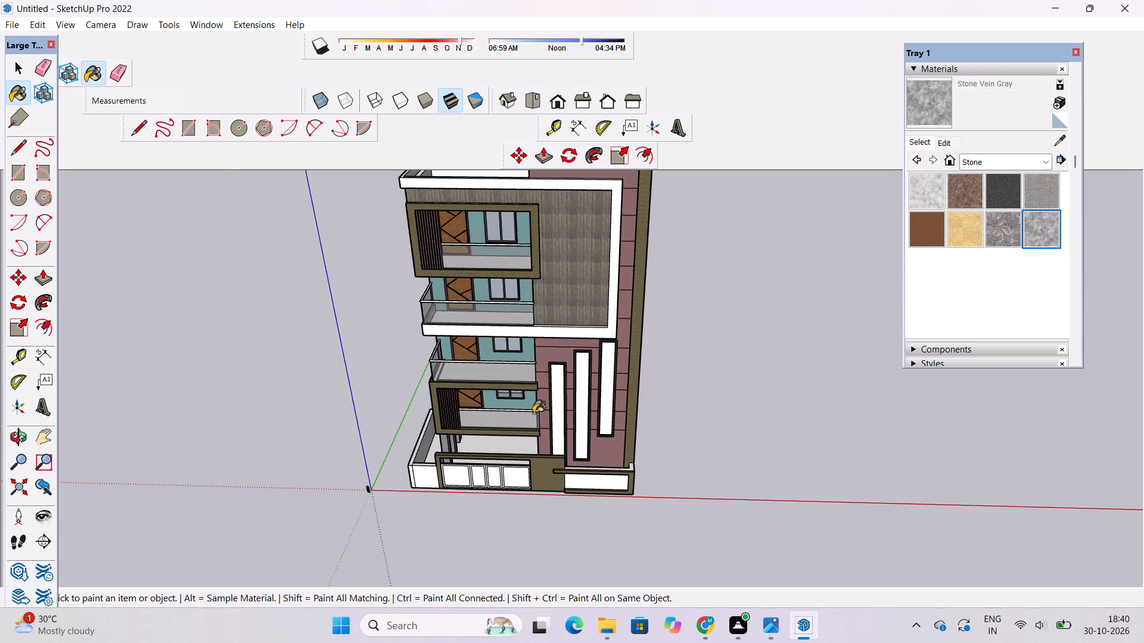
scroll(519, 431, up, 5)
scroll(527, 377, up, 16)
click(549, 454)
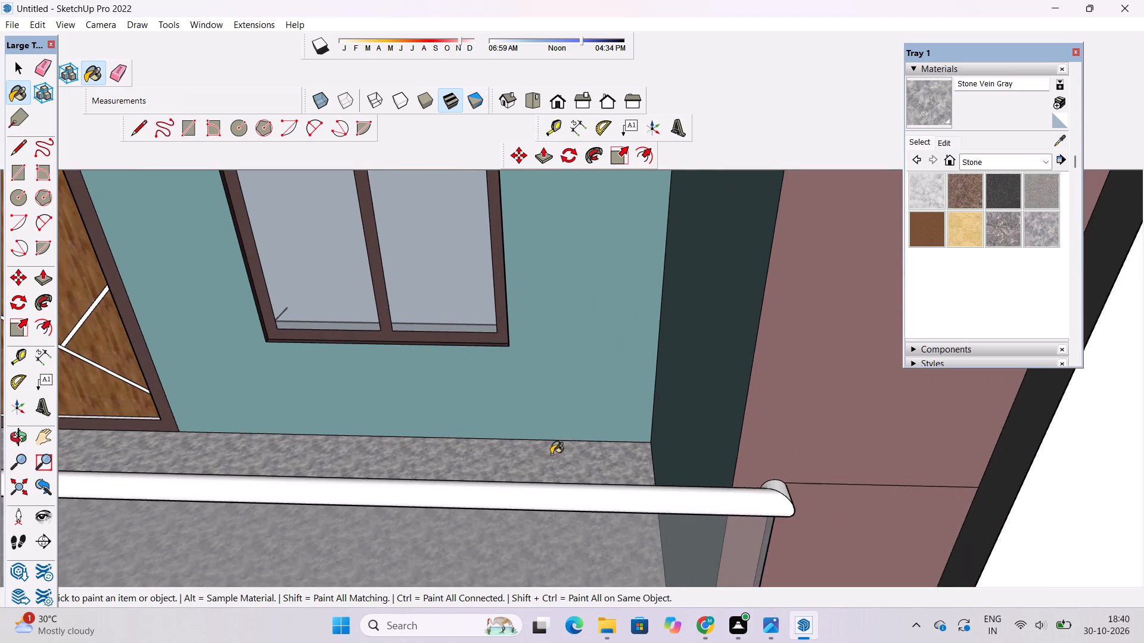
scroll(557, 453, down, 15)
scroll(537, 358, up, 3)
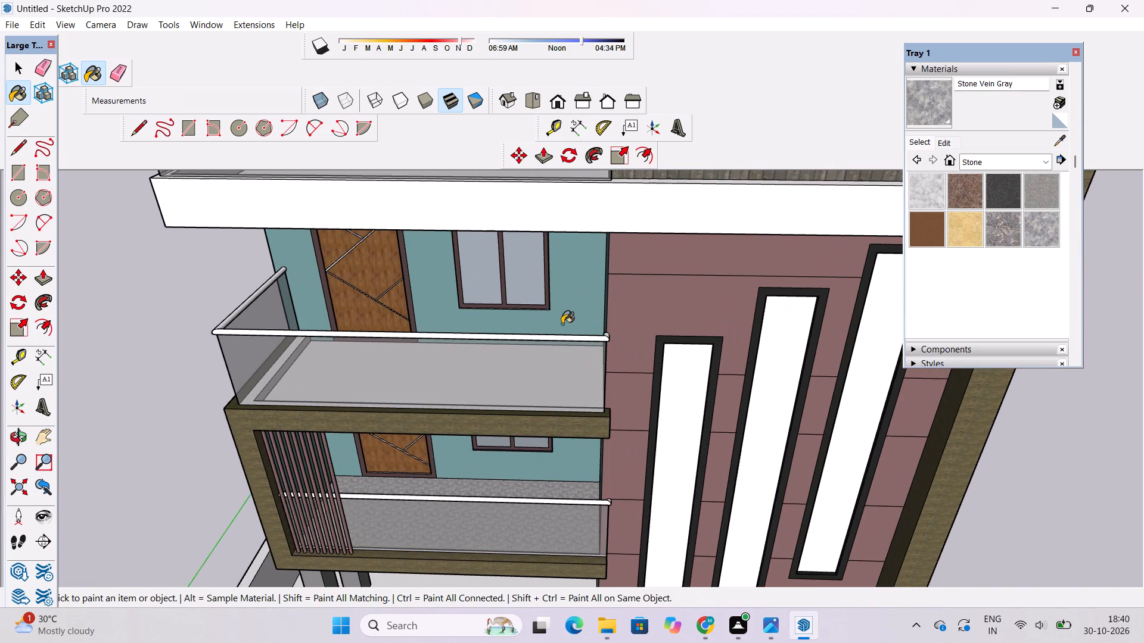
scroll(567, 308, up, 19)
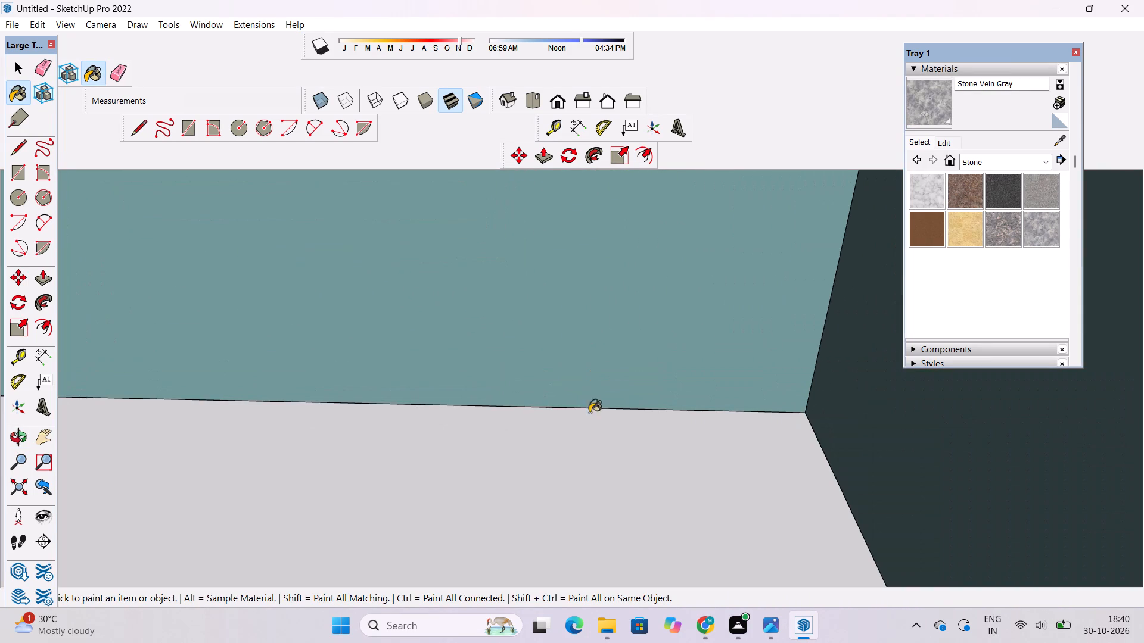
click(585, 468)
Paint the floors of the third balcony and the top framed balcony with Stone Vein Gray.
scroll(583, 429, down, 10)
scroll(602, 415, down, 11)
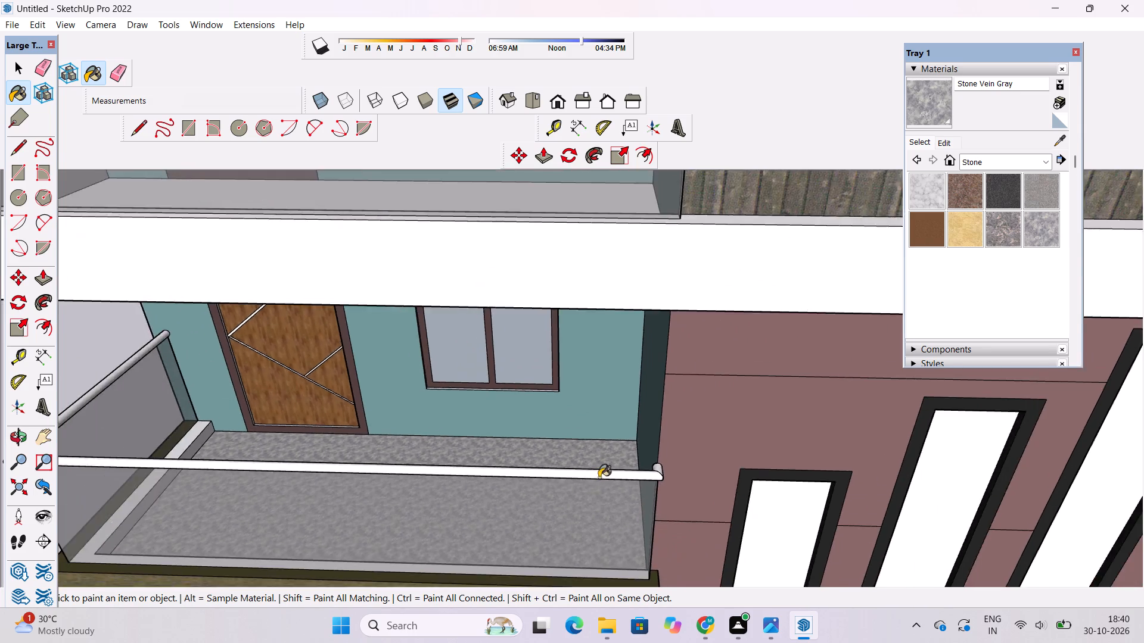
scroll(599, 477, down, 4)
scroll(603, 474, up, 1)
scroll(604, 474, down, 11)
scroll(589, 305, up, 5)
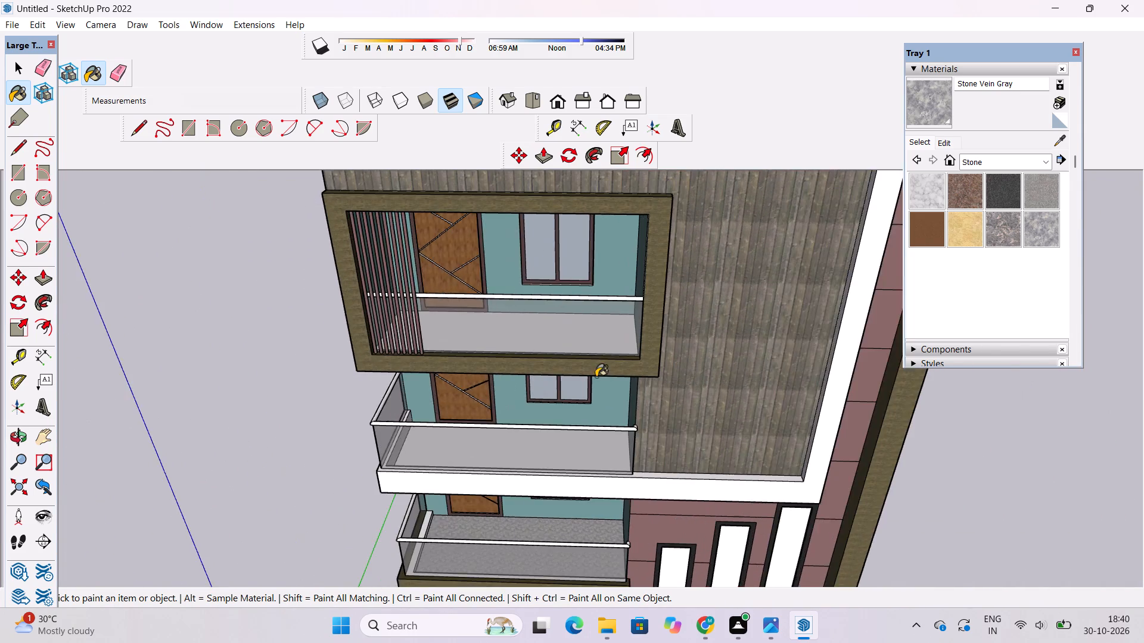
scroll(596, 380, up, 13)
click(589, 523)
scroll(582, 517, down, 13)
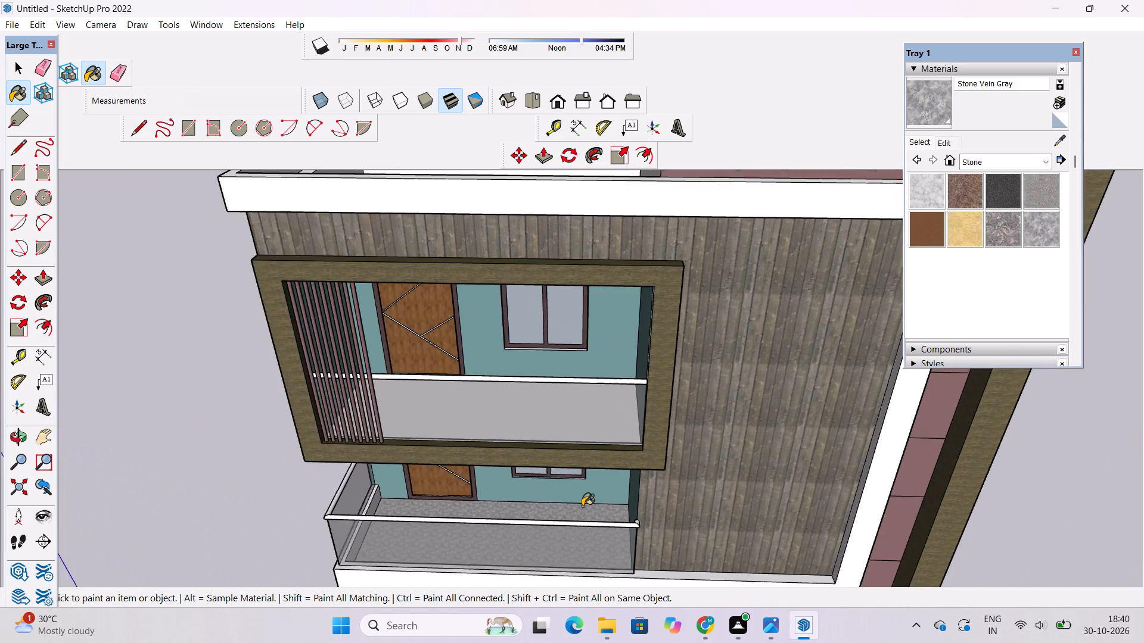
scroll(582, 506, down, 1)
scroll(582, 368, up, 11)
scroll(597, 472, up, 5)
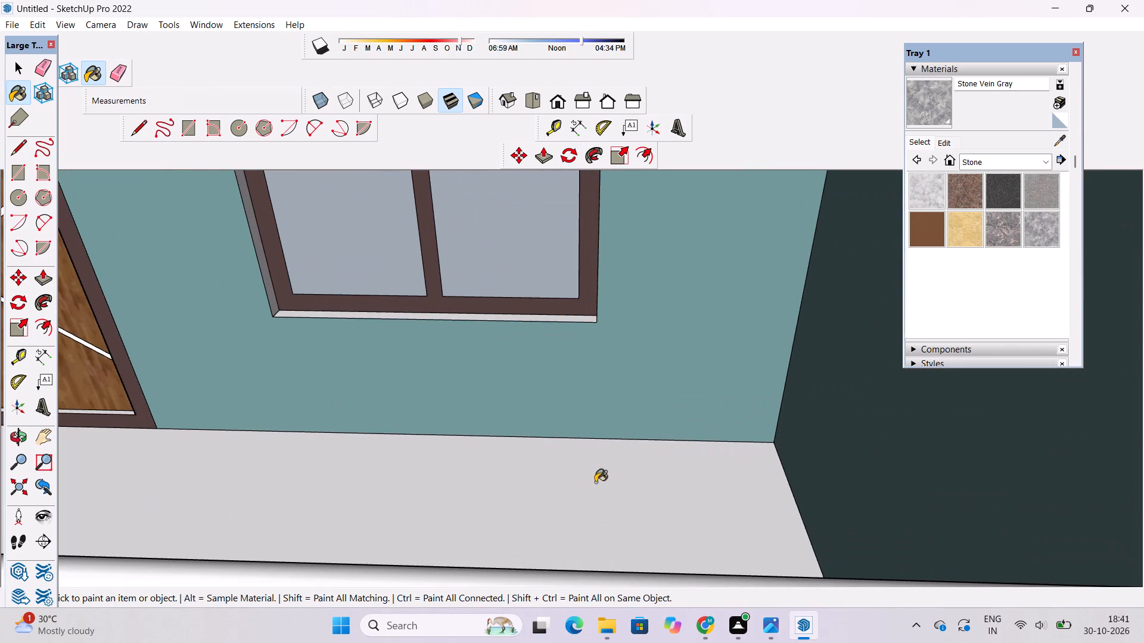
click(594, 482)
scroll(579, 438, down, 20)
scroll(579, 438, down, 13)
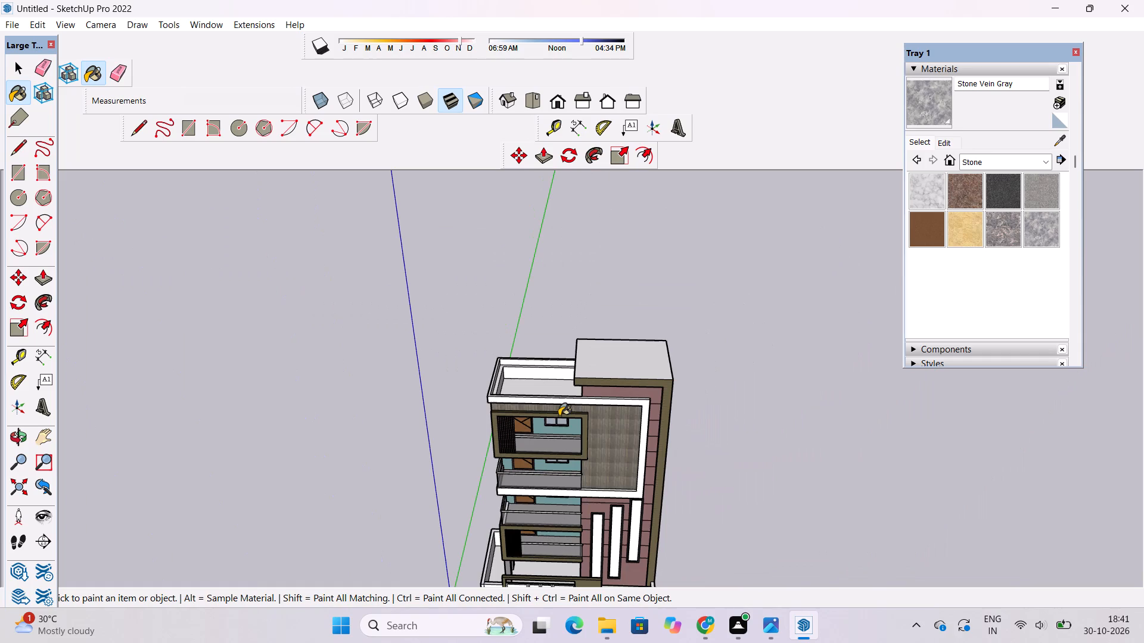
Paint the floor of the top framed balcony with the Granite Brown stone material.
click(969, 195)
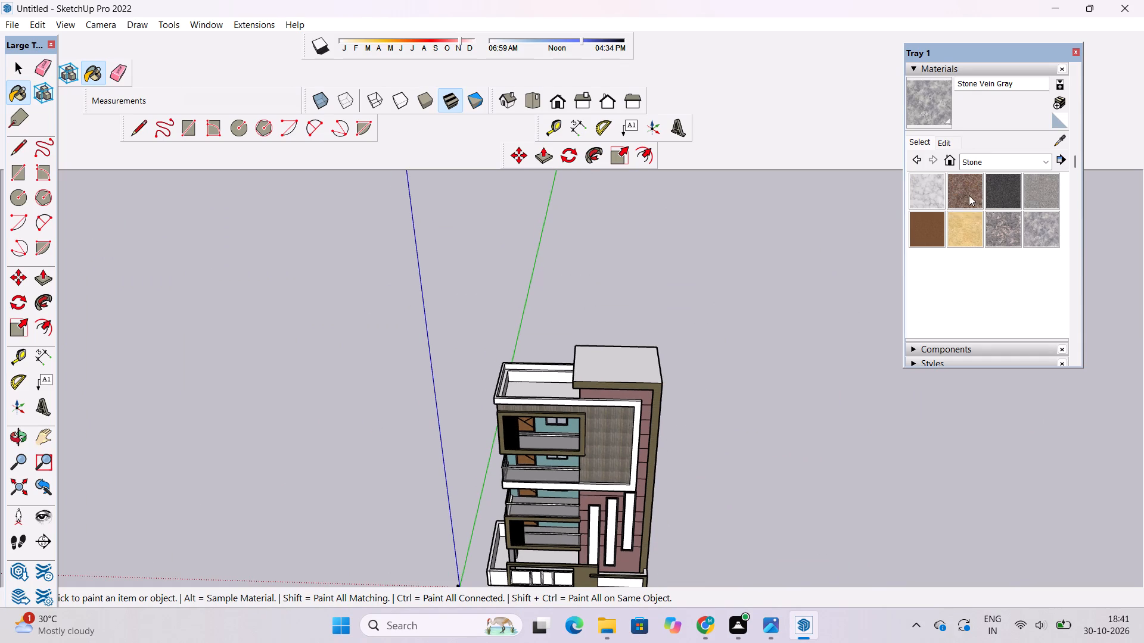
scroll(346, 309, down, 3)
scroll(526, 429, up, 5)
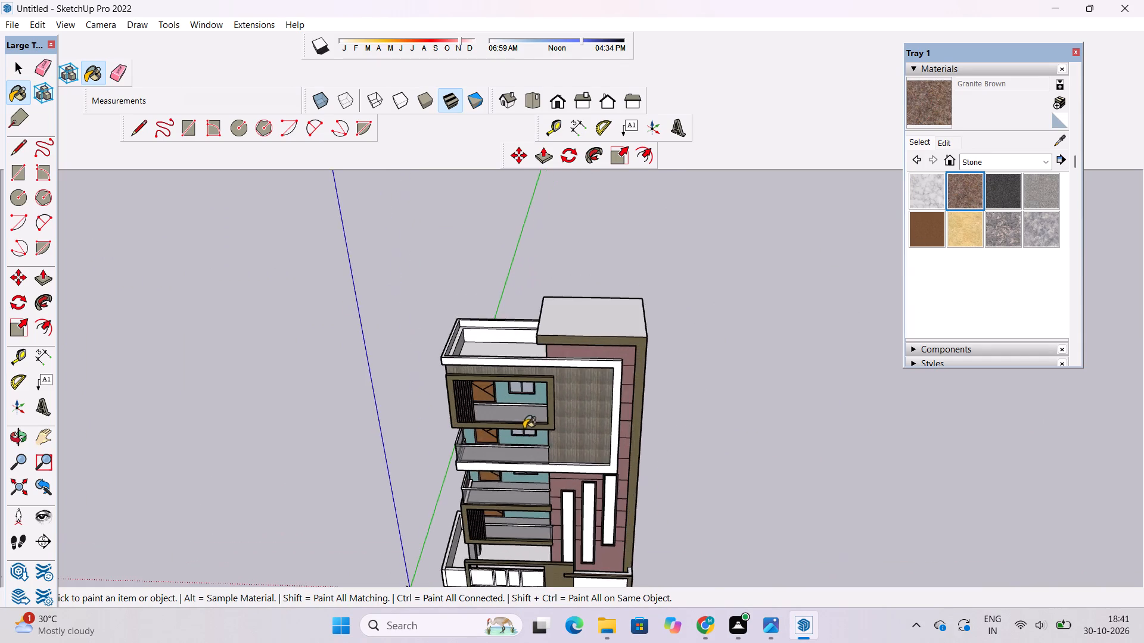
scroll(562, 396, up, 6)
scroll(509, 405, up, 18)
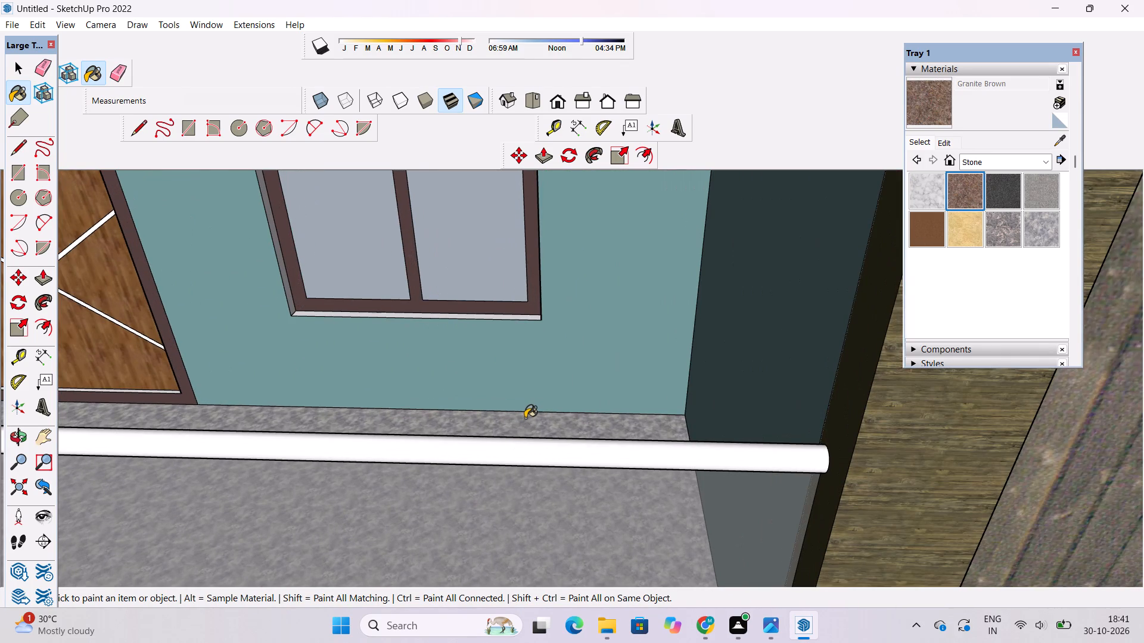
click(525, 418)
Paint the floor of the third balcony, just below the top framed one, with Carrera Marble.
scroll(531, 405, down, 16)
scroll(578, 521, up, 7)
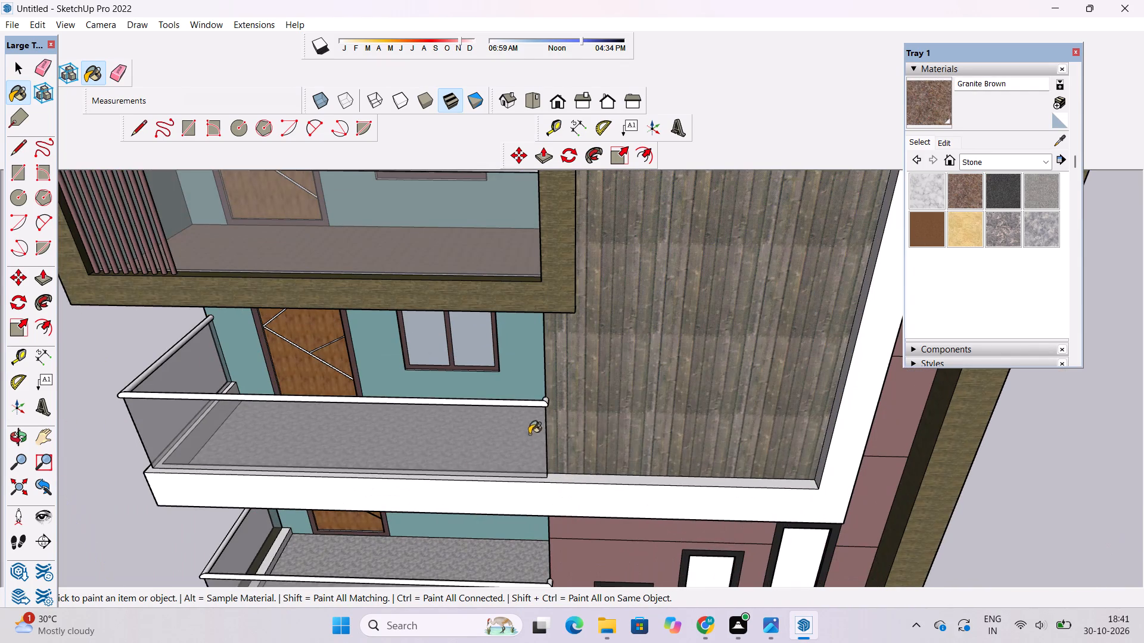
click(920, 200)
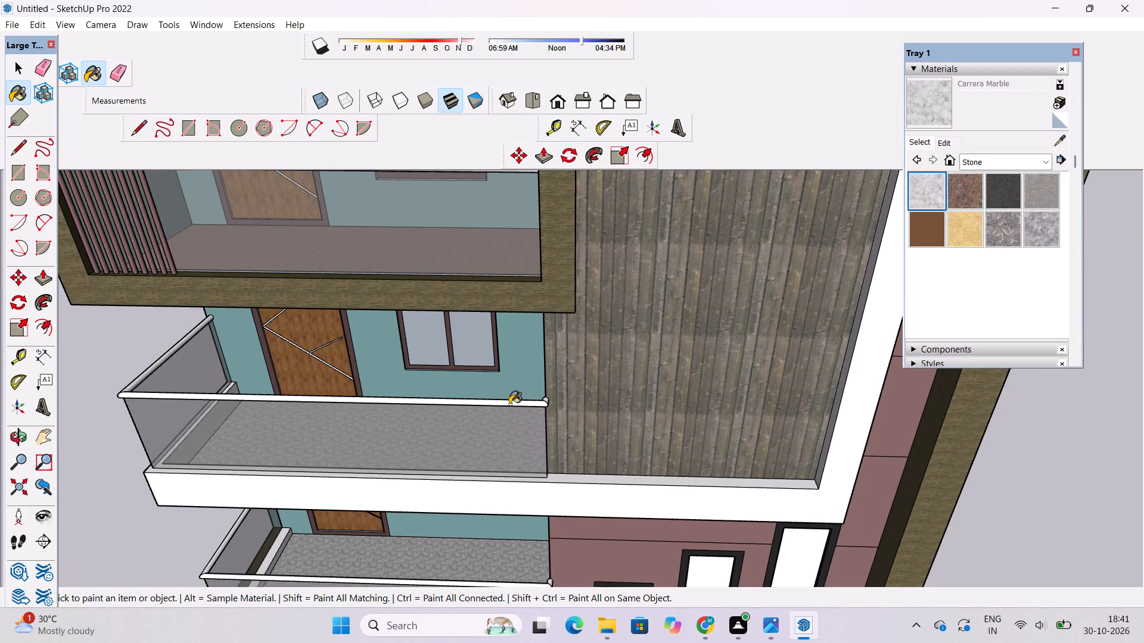
scroll(508, 404, up, 10)
scroll(500, 385, down, 1)
scroll(500, 385, up, 3)
click(521, 438)
Paint the floor of the second balcony, beneath the white band, with the plain mid-gray stone material.
scroll(517, 389, down, 7)
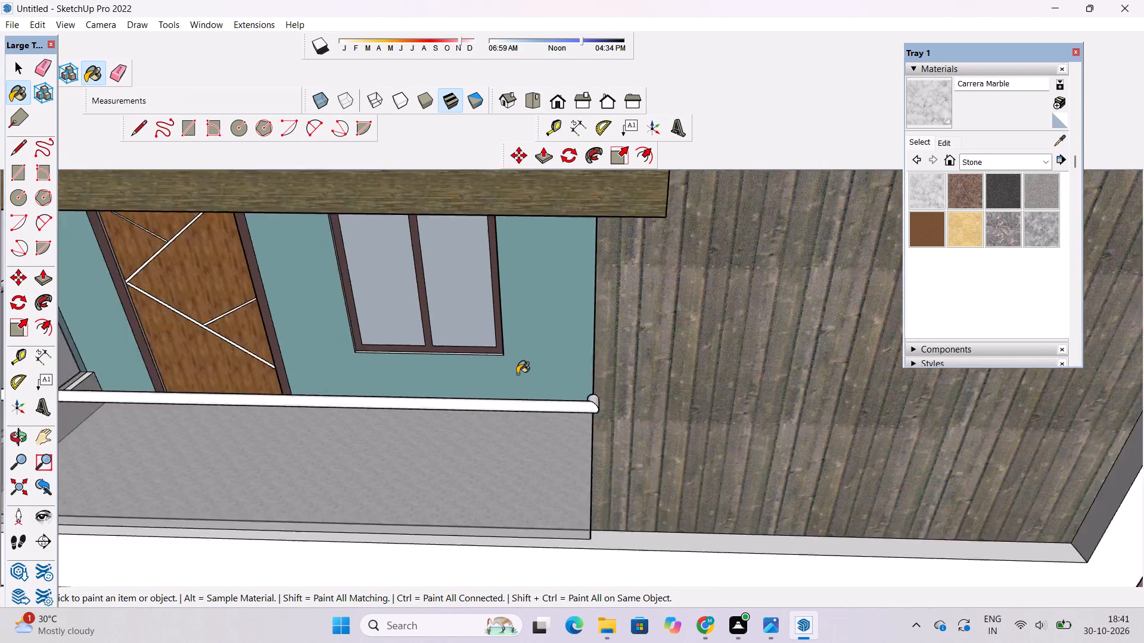
scroll(517, 374, down, 11)
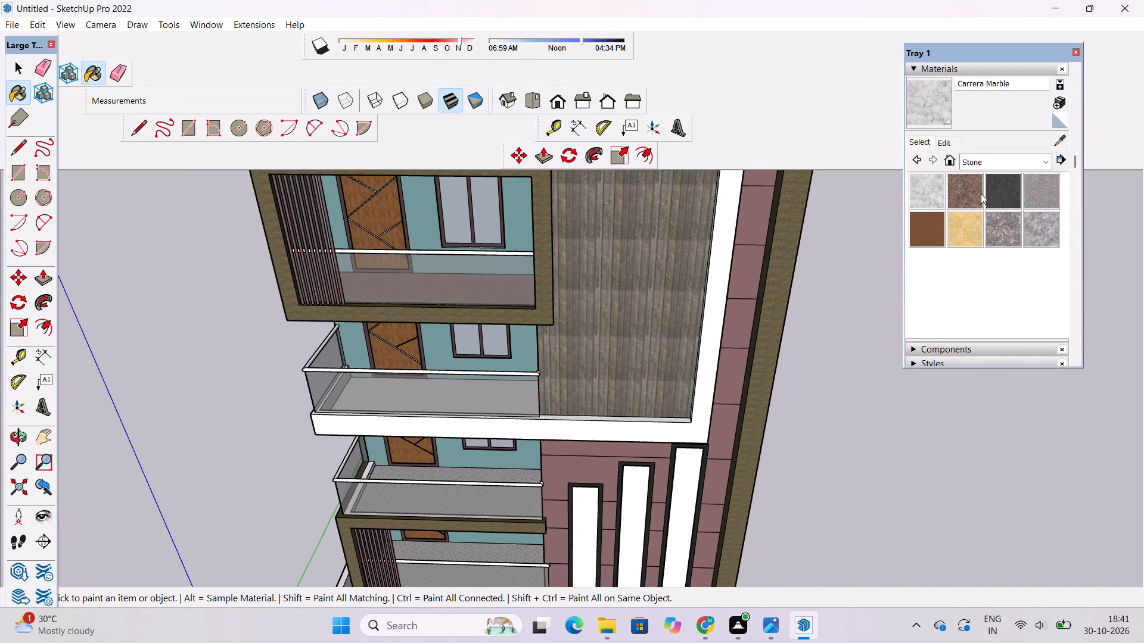
click(1037, 188)
scroll(494, 483, up, 12)
click(534, 482)
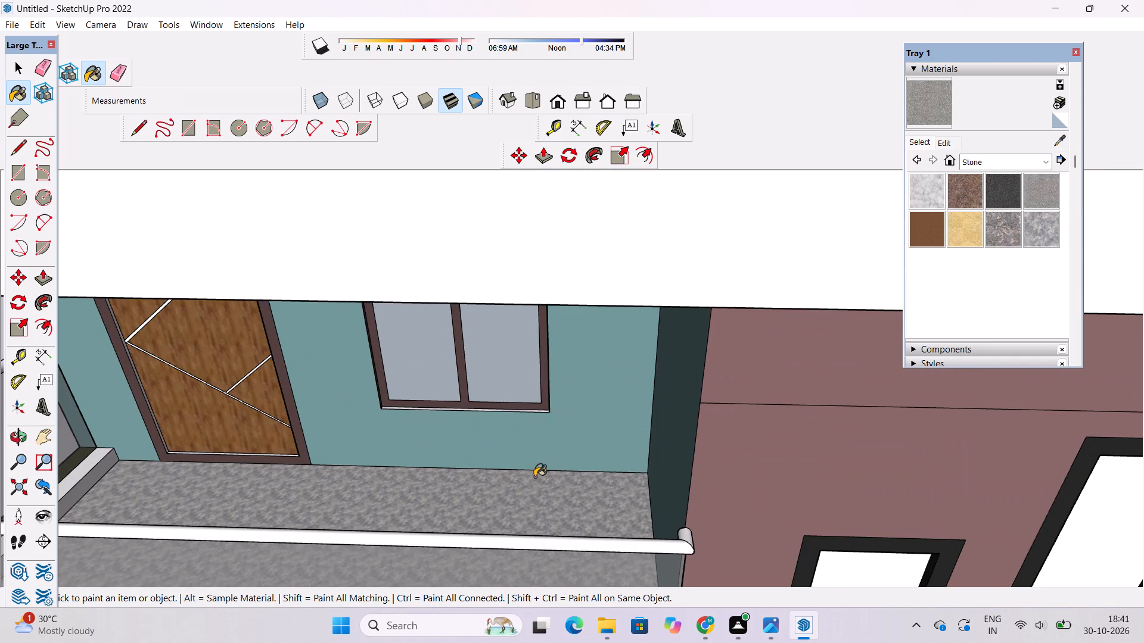
Enlarge the Granite Light Gray texture on the second balcony's floor to 10' by 10'.
click(949, 148)
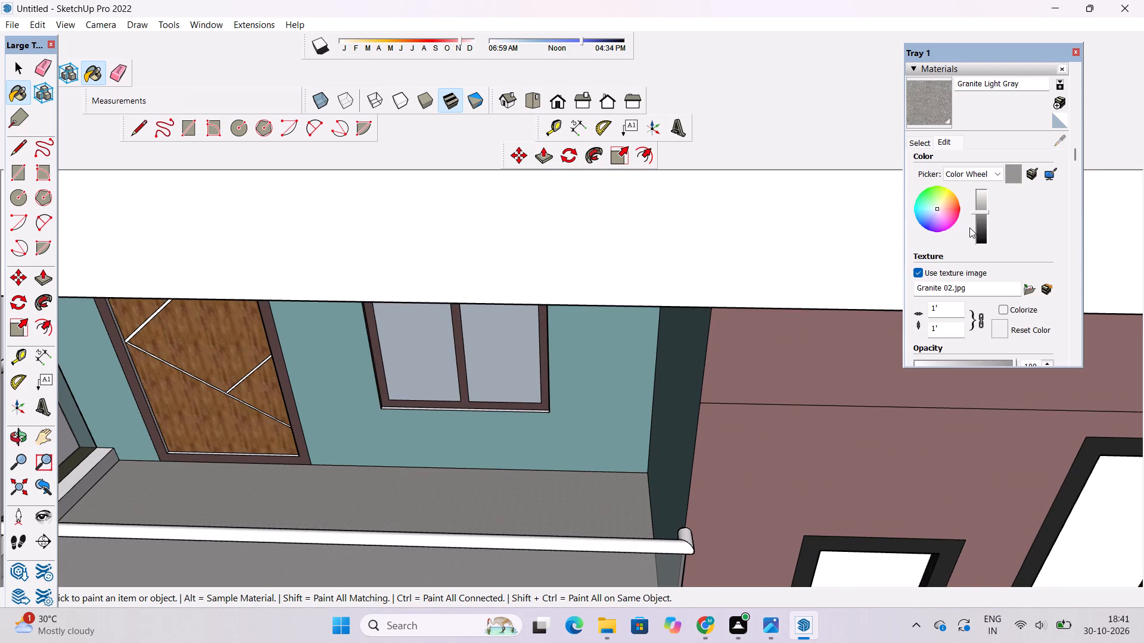
click(951, 323)
key(BackSpace)
key(0)
key(apostrophe)
key(Return)
Reapply Carrera Marble to the third balcony's floor and set its texture size to 10' by 10'.
scroll(716, 435, down, 4)
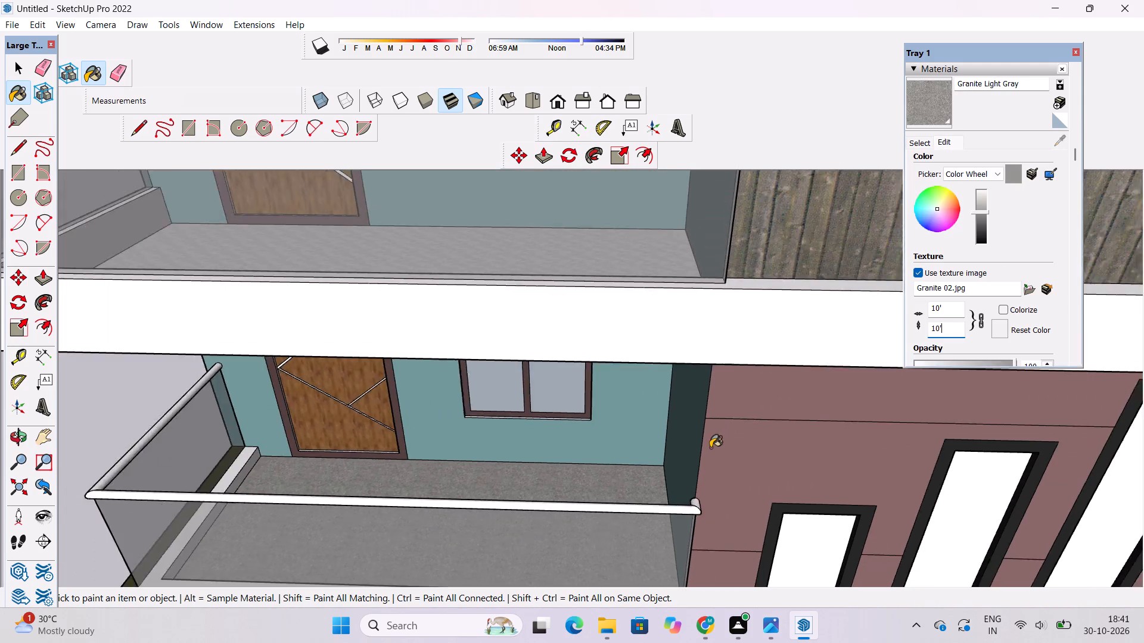
scroll(710, 448, down, 9)
scroll(688, 302, up, 12)
scroll(716, 372, down, 6)
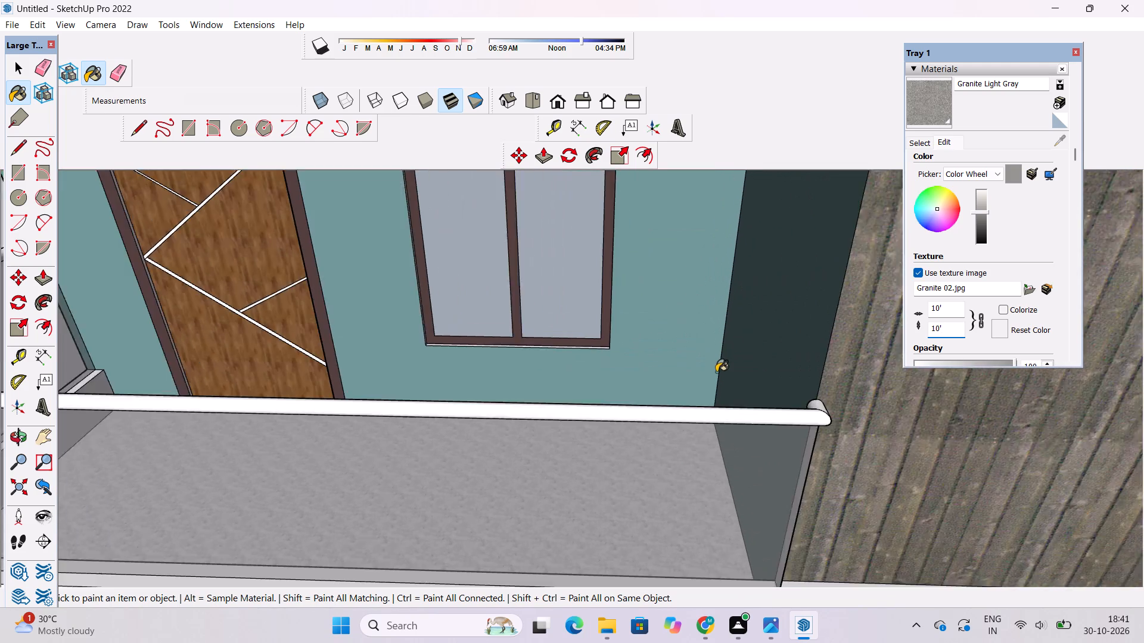
key(o)
drag(671, 370, 673, 410)
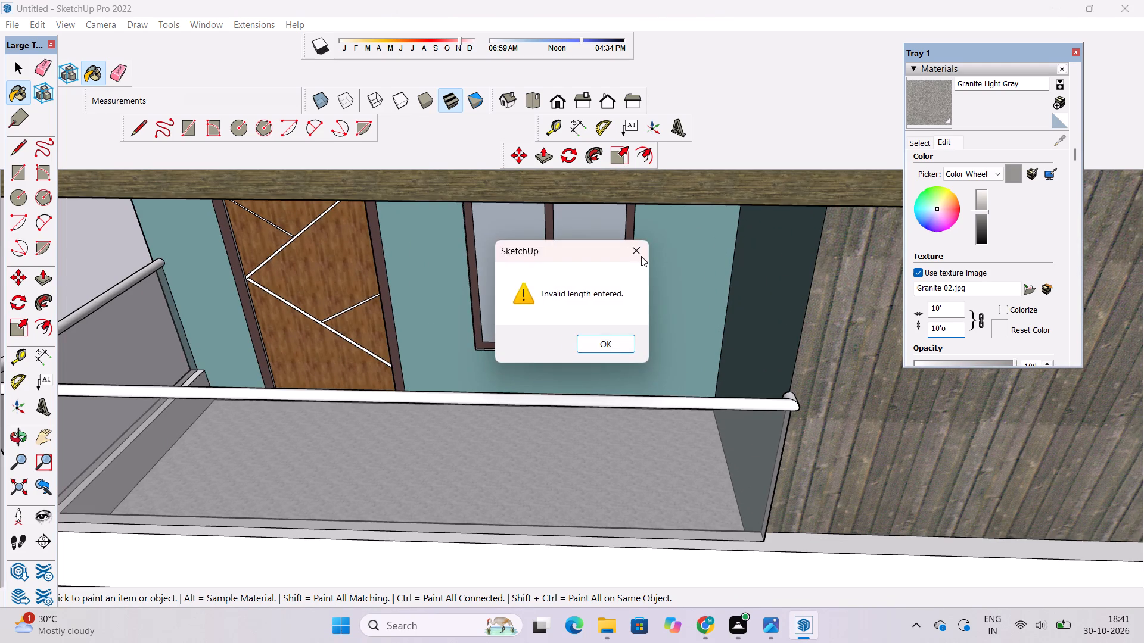
click(641, 256)
key(o)
drag(642, 269, 654, 348)
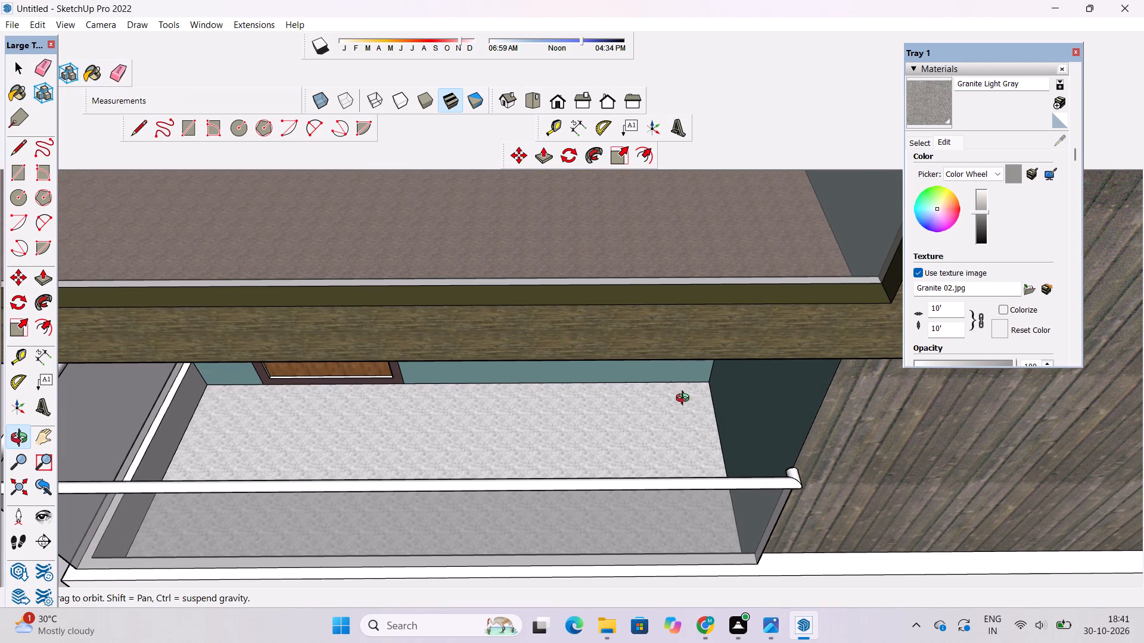
click(918, 146)
click(935, 191)
click(655, 452)
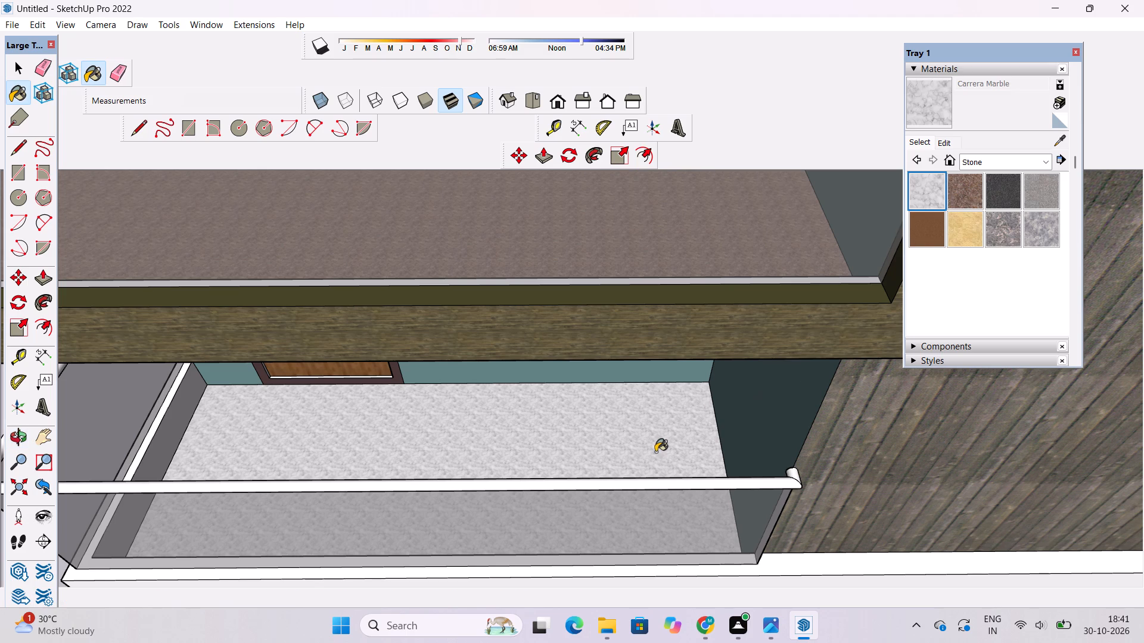
click(950, 145)
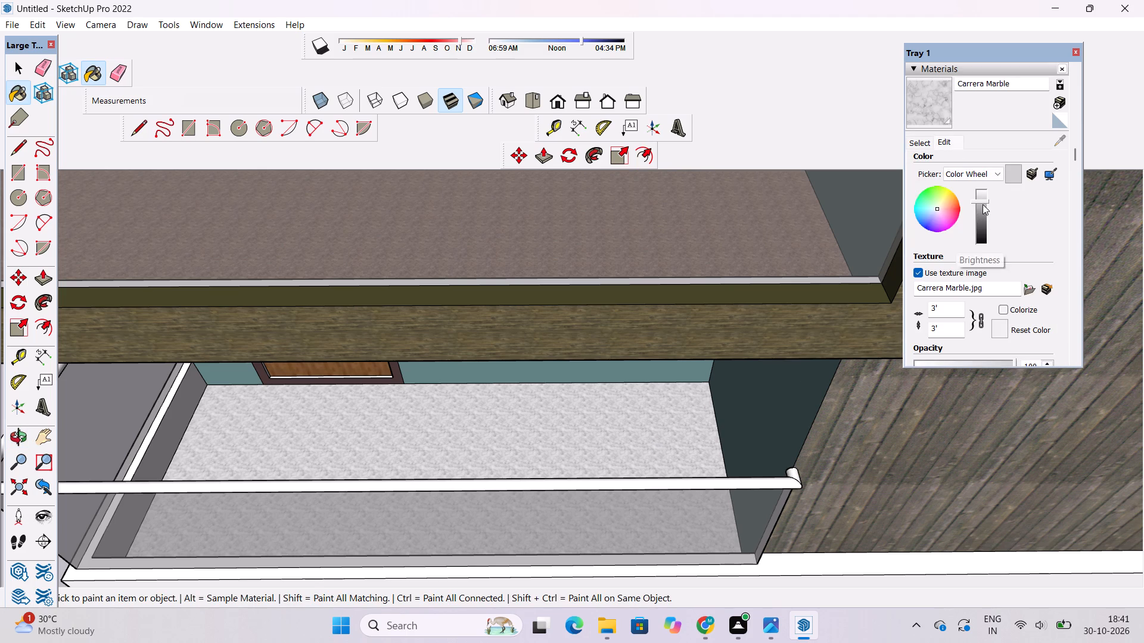
click(983, 204)
click(947, 324)
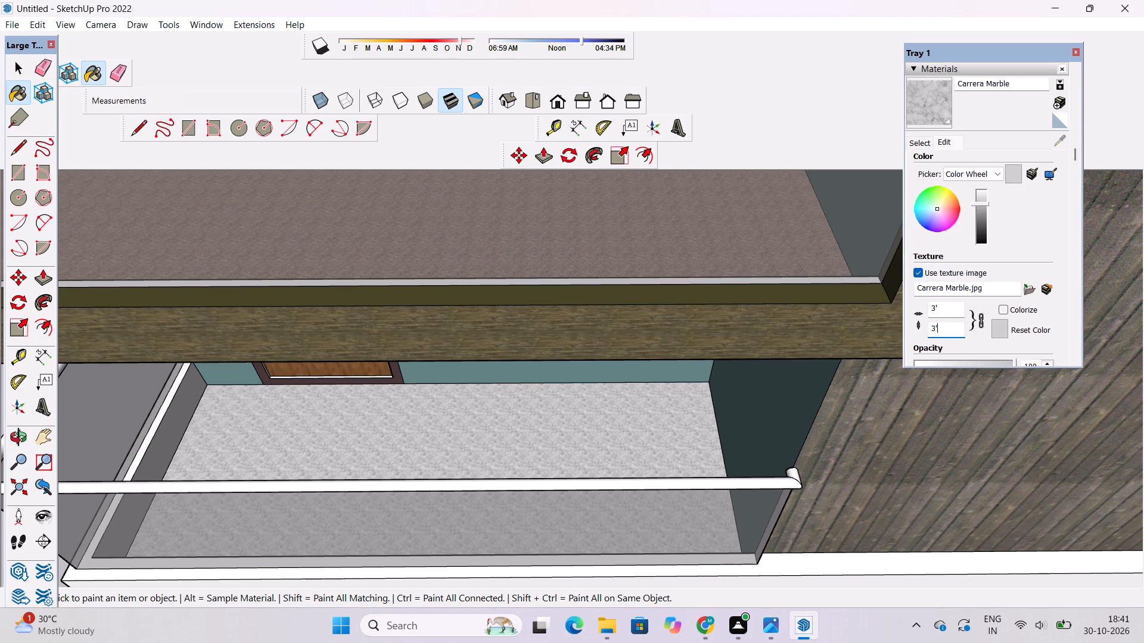
key(BackSpace)
key(BackSpace)
key(BackSpace)
key(BackSpace)
key(BackSpace)
key(BackSpace)
text(10')
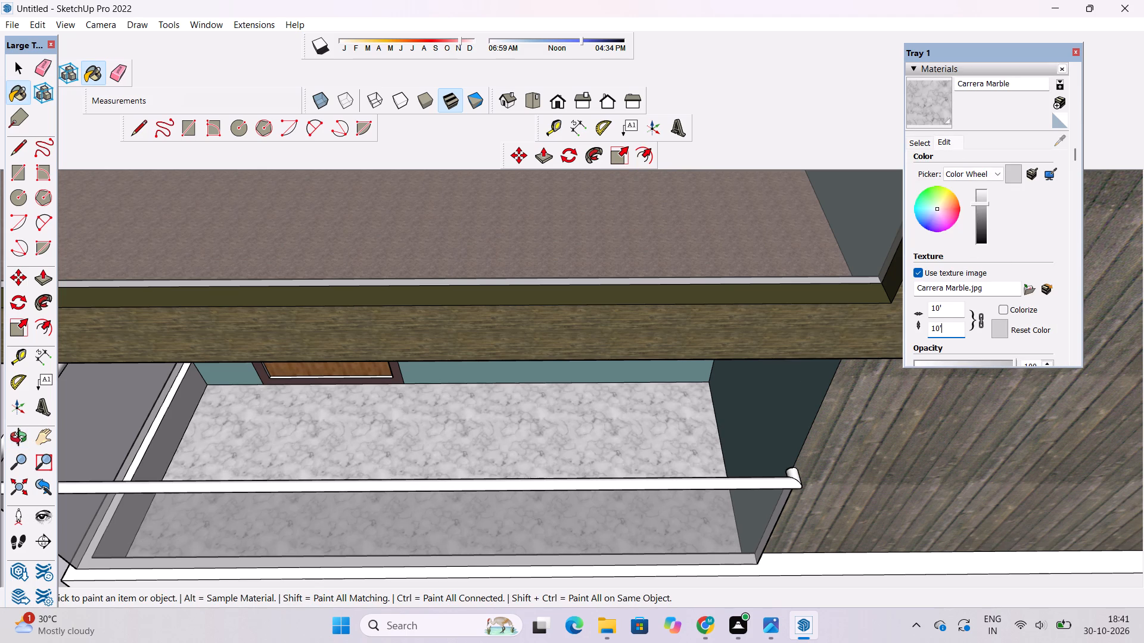
key(Return)
Reapply Granite Brown to the top framed balcony's floor and set its texture size to 10' by 10'.
scroll(622, 255, down, 5)
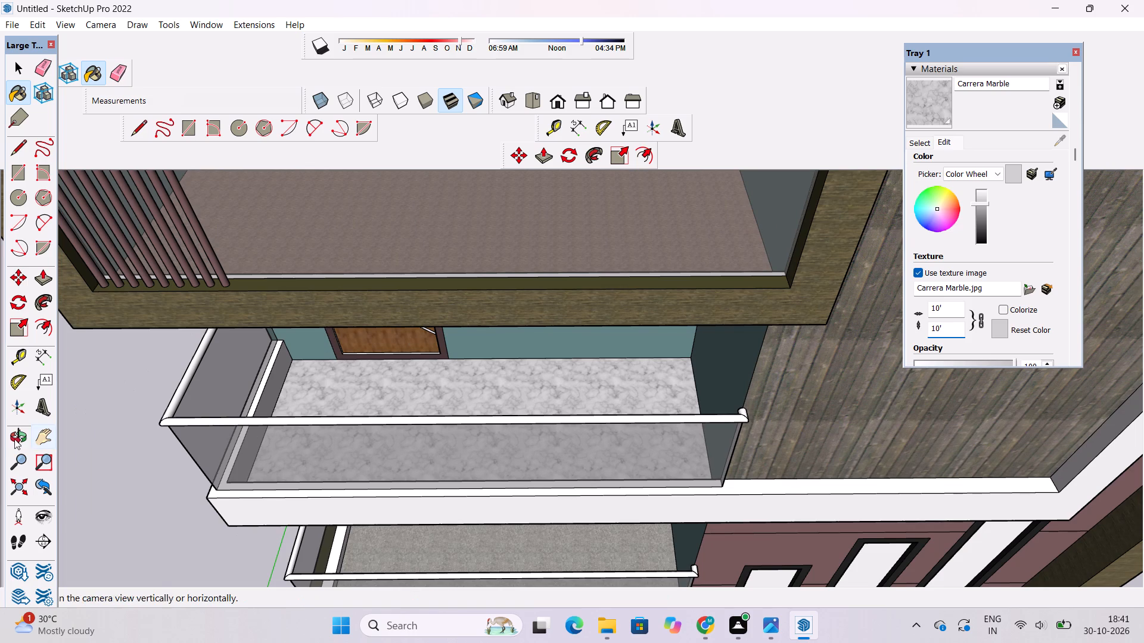
click(14, 435)
scroll(503, 435, down, 16)
drag(523, 471, 518, 402)
scroll(529, 361, up, 5)
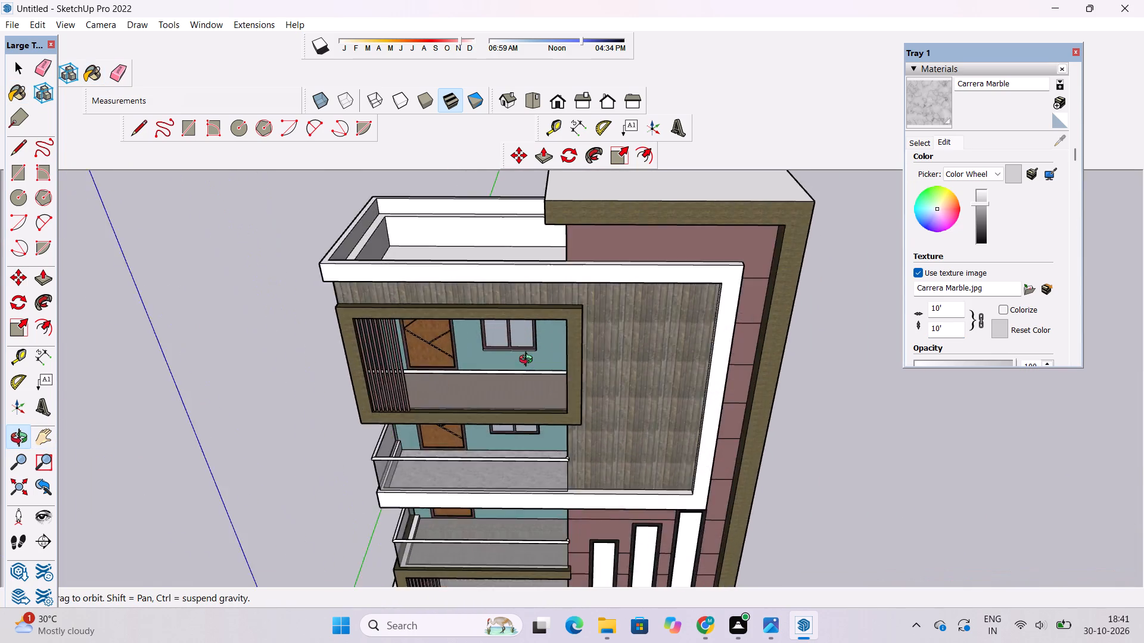
scroll(529, 361, up, 6)
drag(531, 369, 525, 416)
click(924, 140)
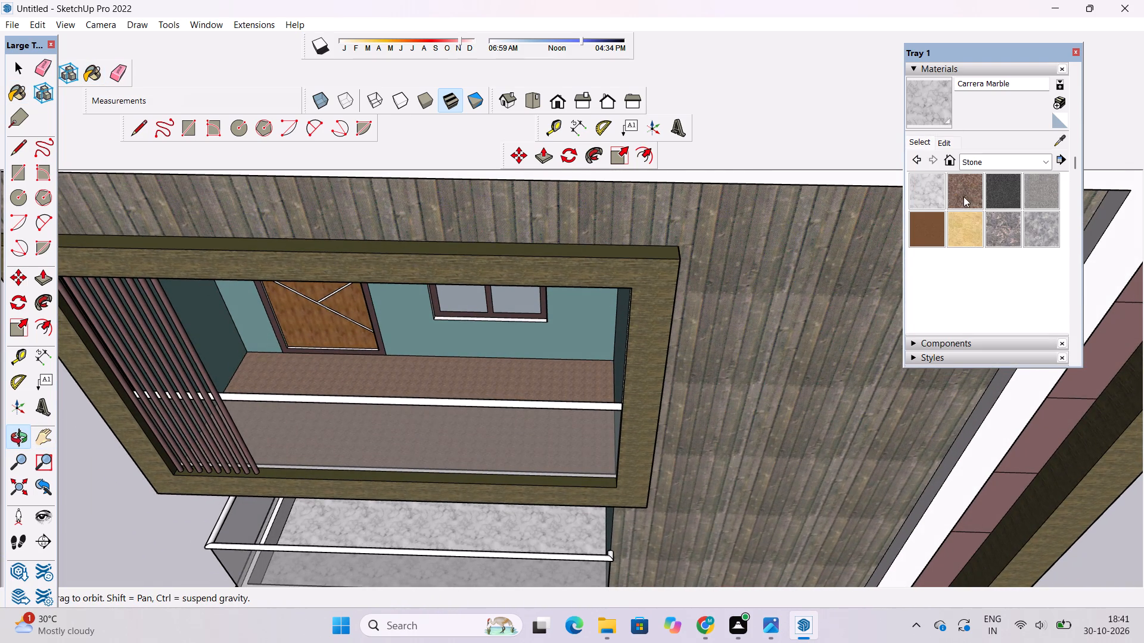
click(964, 190)
click(569, 373)
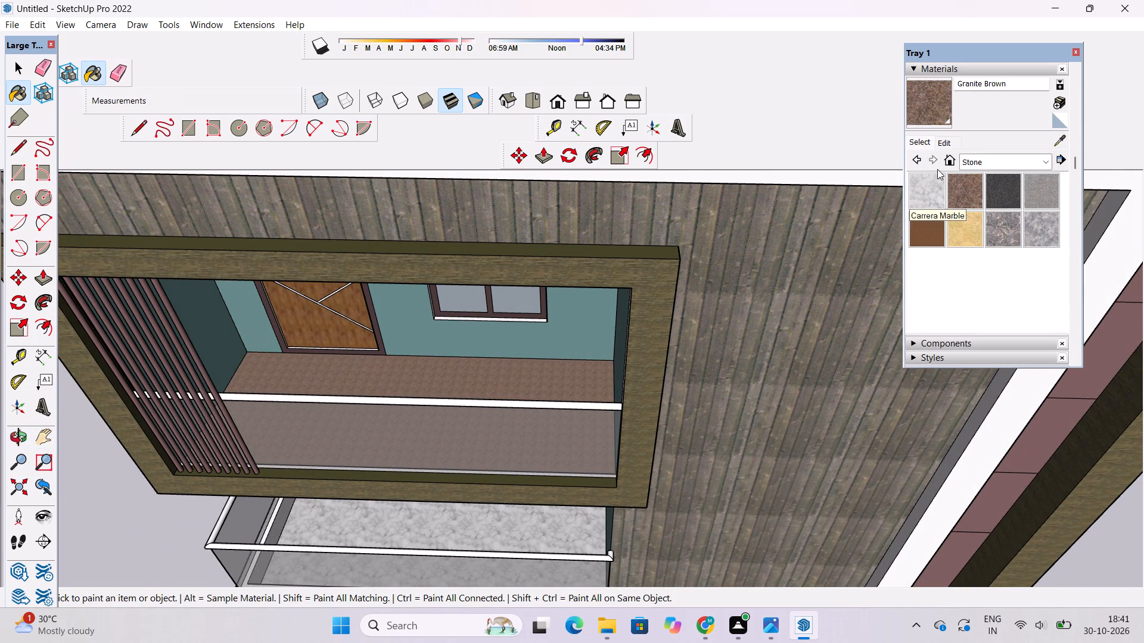
click(943, 146)
click(947, 332)
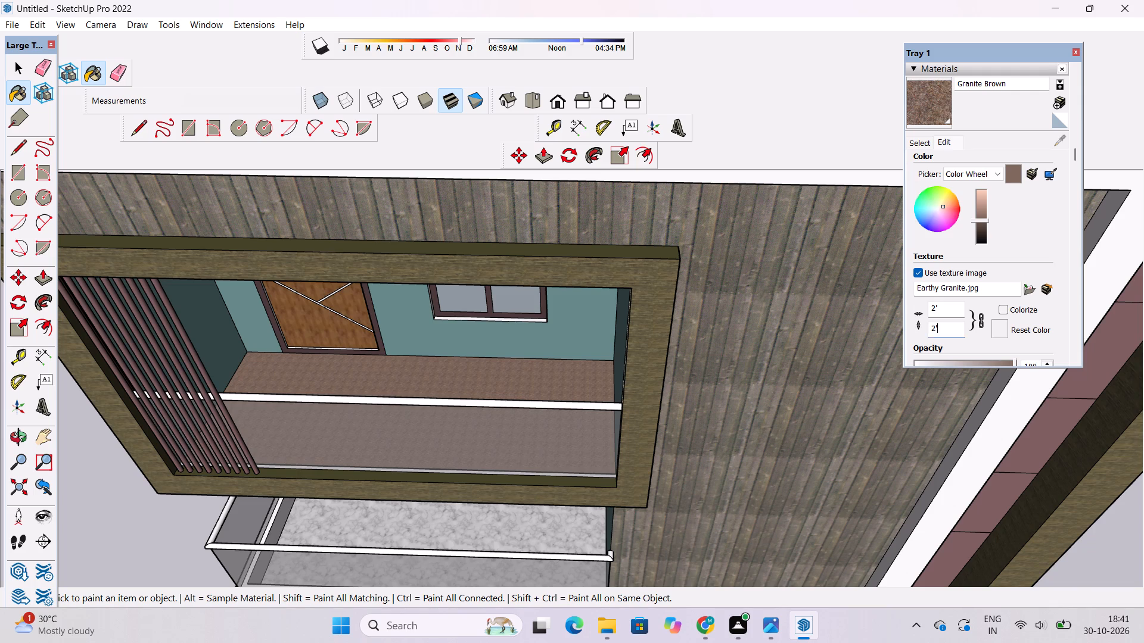
key(BackSpace)
key(BackSpace)
key(BackSpace)
key(BackSpace)
key(BackSpace)
key(BackSpace)
key(BackSpace)
key(BackSpace)
text(10')
key(Return)
Reapply Stone Vein Gray to the lowest framed balcony's floor and set its texture size to 6' by 6'.
scroll(464, 349, down, 11)
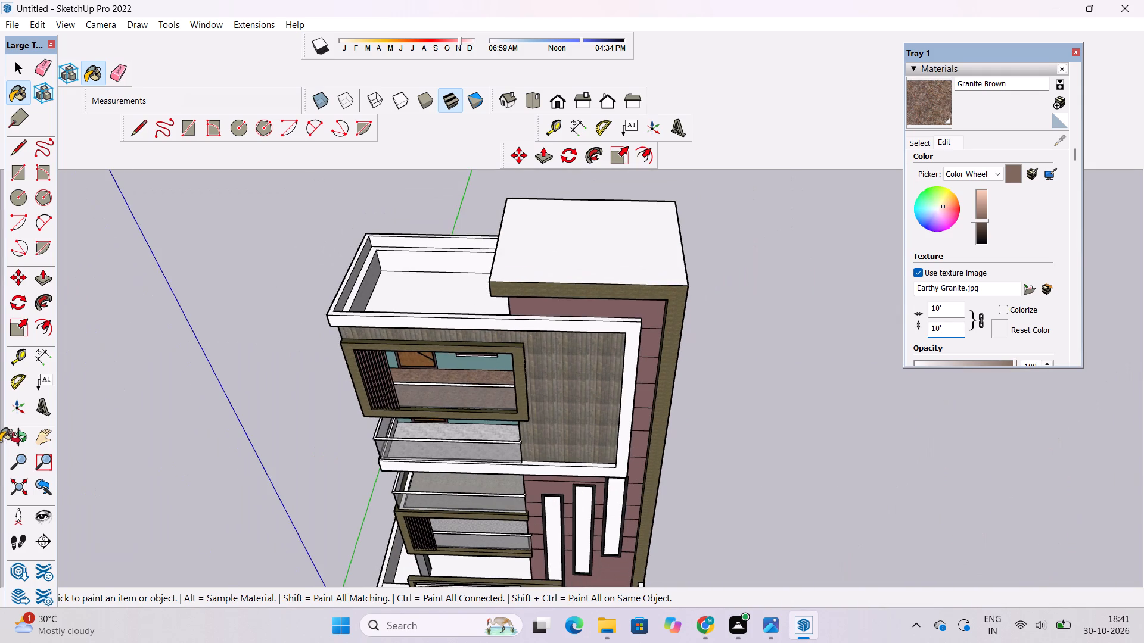
click(14, 438)
scroll(411, 460, down, 6)
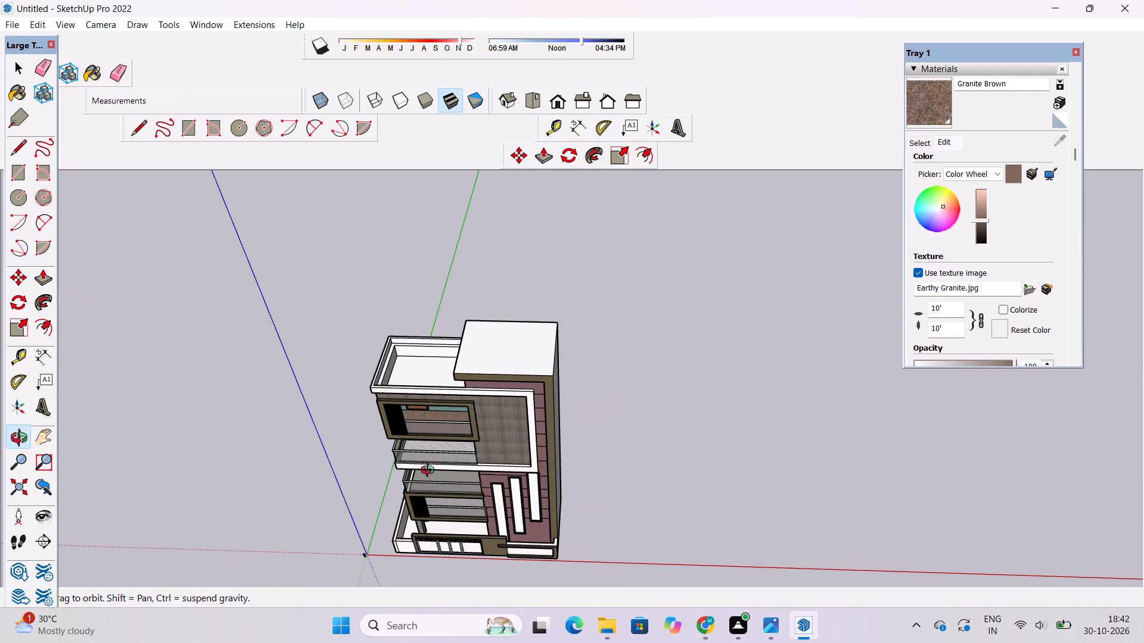
shift+drag(430, 472, 488, 361)
drag(498, 454, 496, 397)
scroll(501, 385, up, 10)
shift+drag(508, 438, 534, 378)
drag(534, 378, 480, 480)
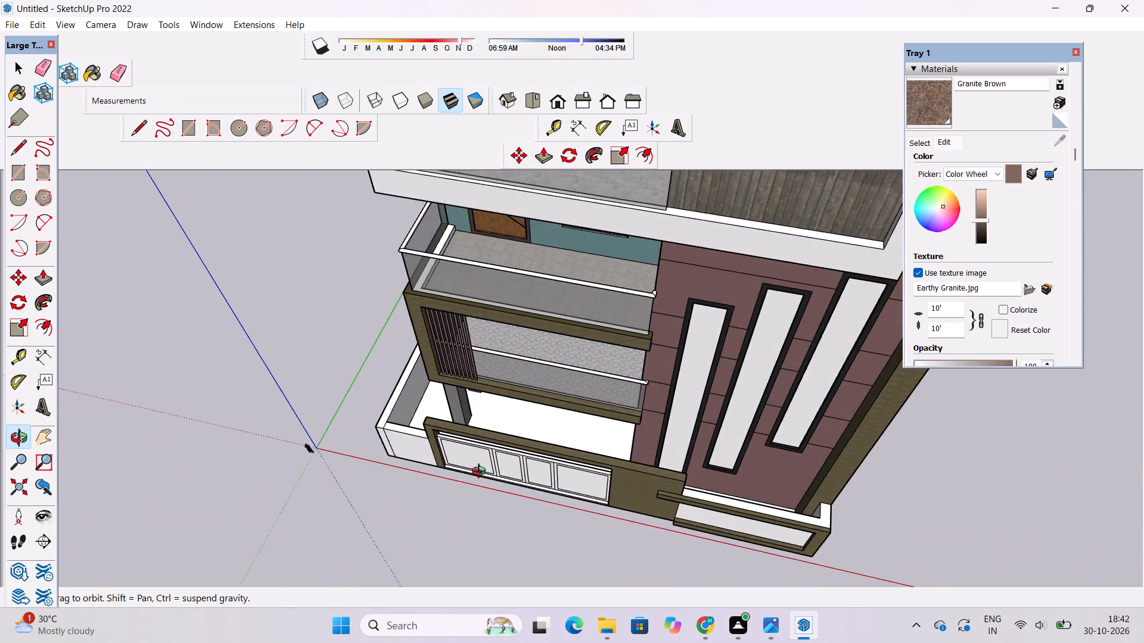
scroll(536, 372, up, 9)
shift+drag(548, 358, 521, 364)
drag(519, 372, 602, 395)
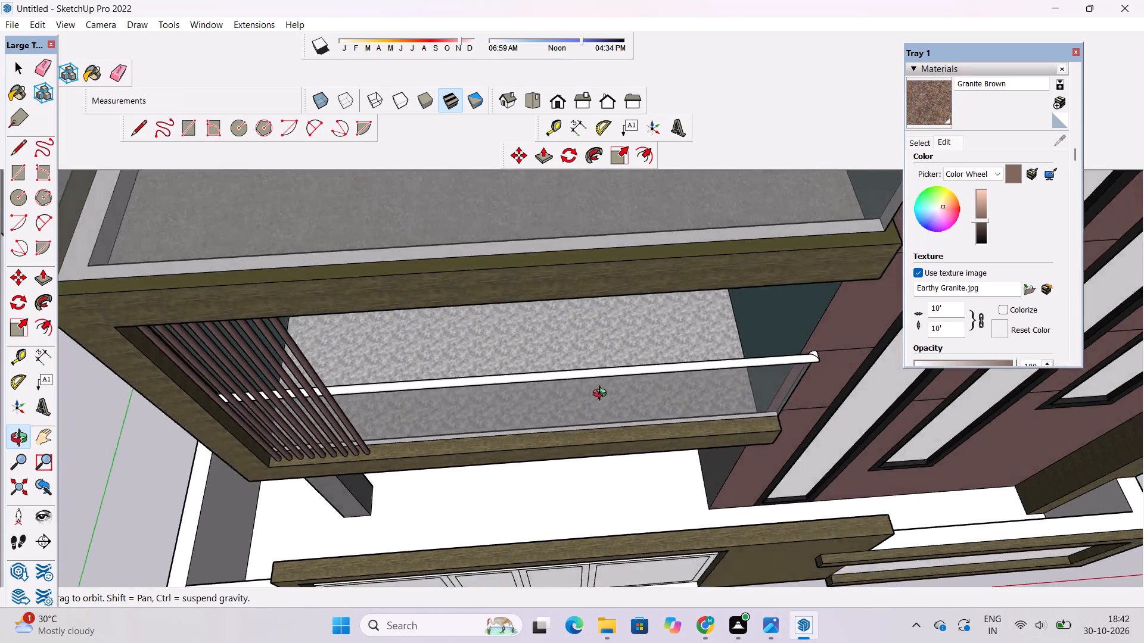
drag(602, 395, 596, 345)
scroll(588, 342, down, 10)
shift+drag(593, 355, 584, 485)
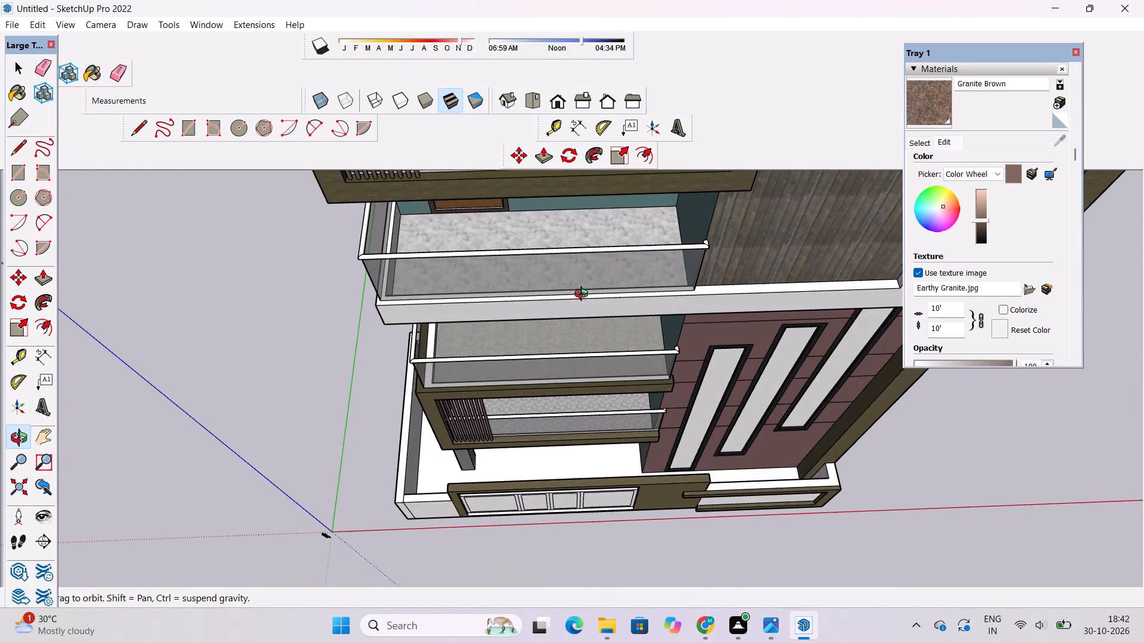
scroll(584, 295, up, 4)
scroll(584, 295, down, 6)
shift+drag(583, 312, 552, 291)
scroll(573, 361, up, 14)
shift+scroll(574, 388, down, 14)
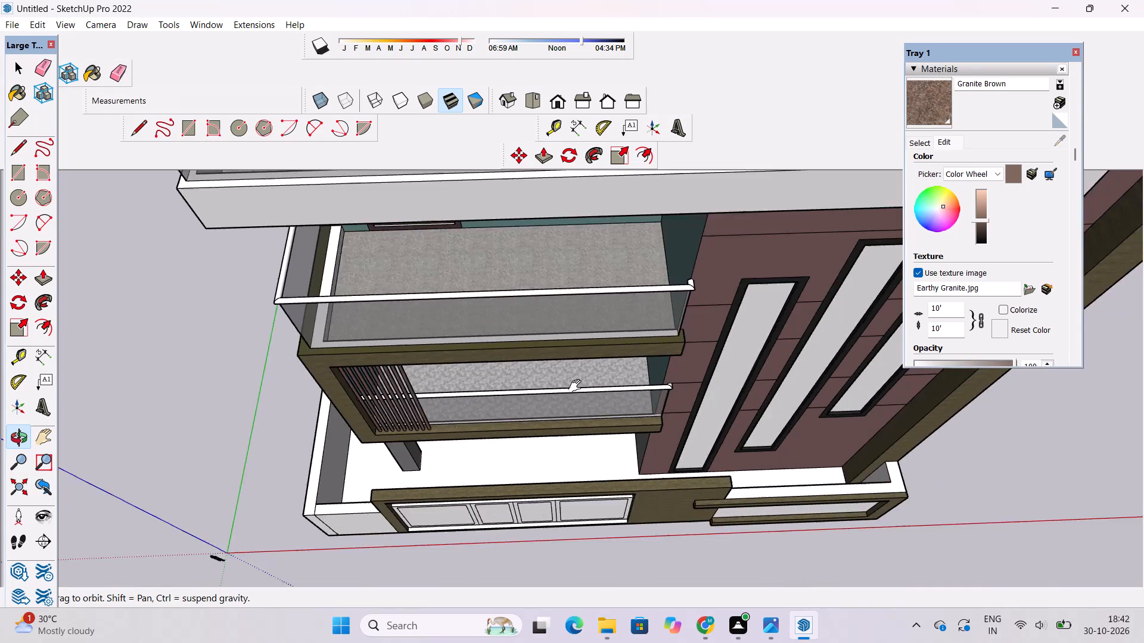
shift+scroll(577, 386, down, 4)
shift+scroll(579, 388, up, 16)
shift+drag(600, 369, 574, 379)
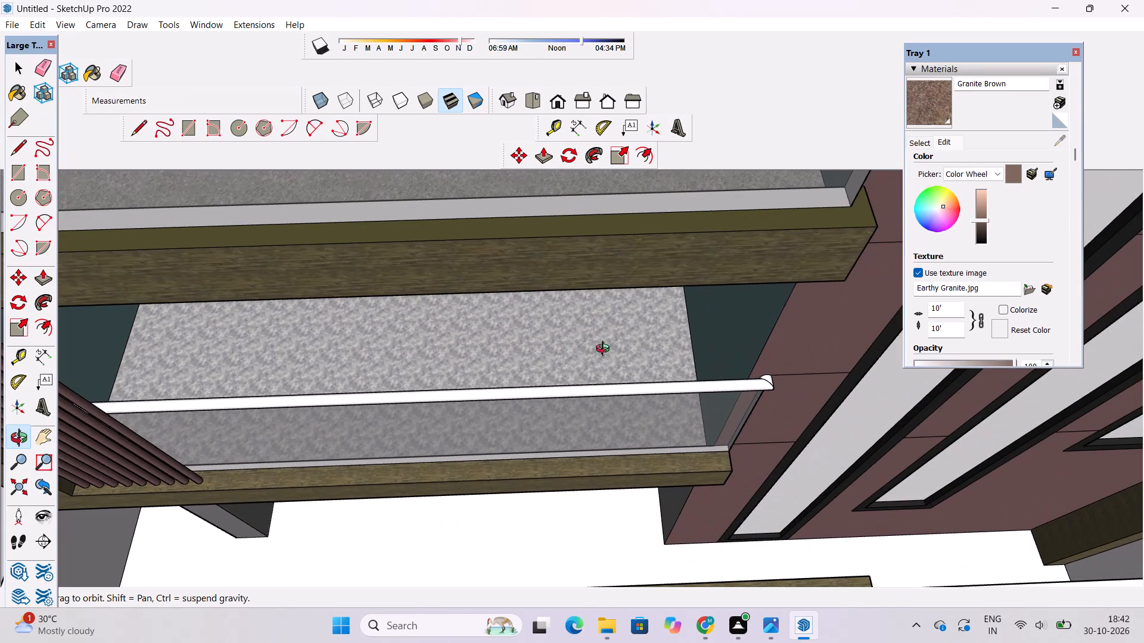
click(916, 140)
click(1033, 223)
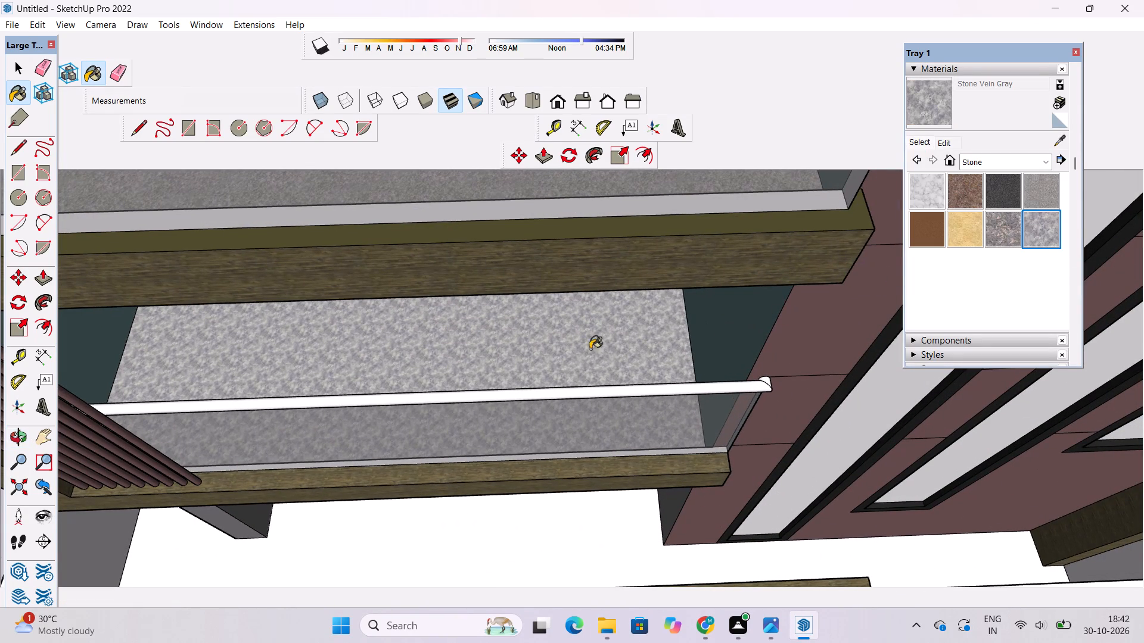
click(577, 352)
click(950, 143)
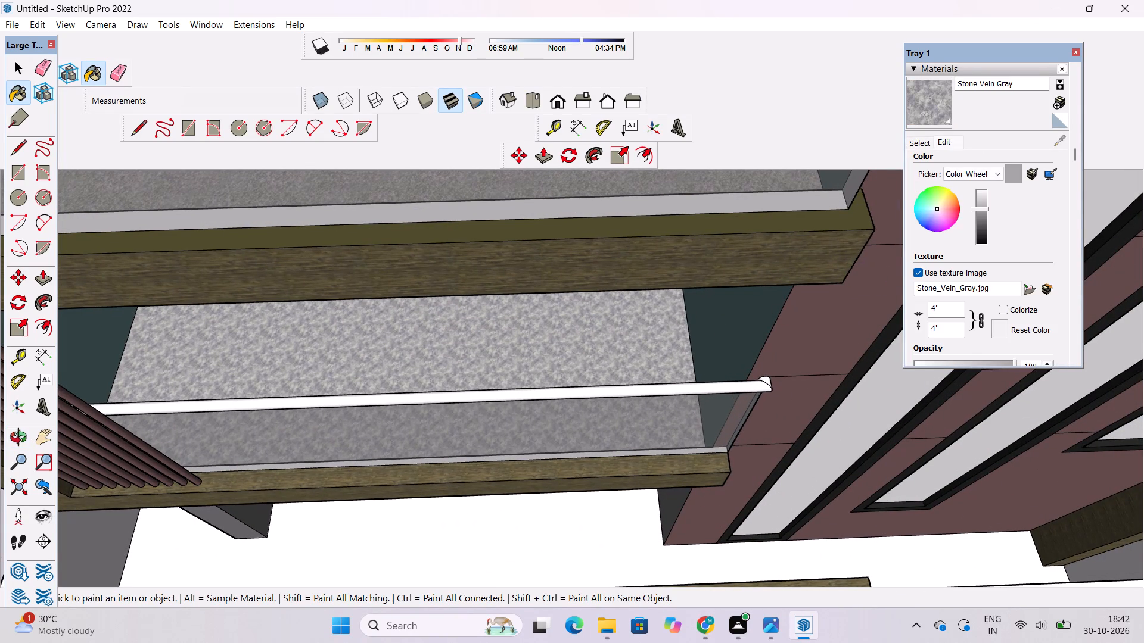
click(947, 327)
key(BackSpace)
key(BackSpace)
key(BackSpace)
key(BackSpace)
key(BackSpace)
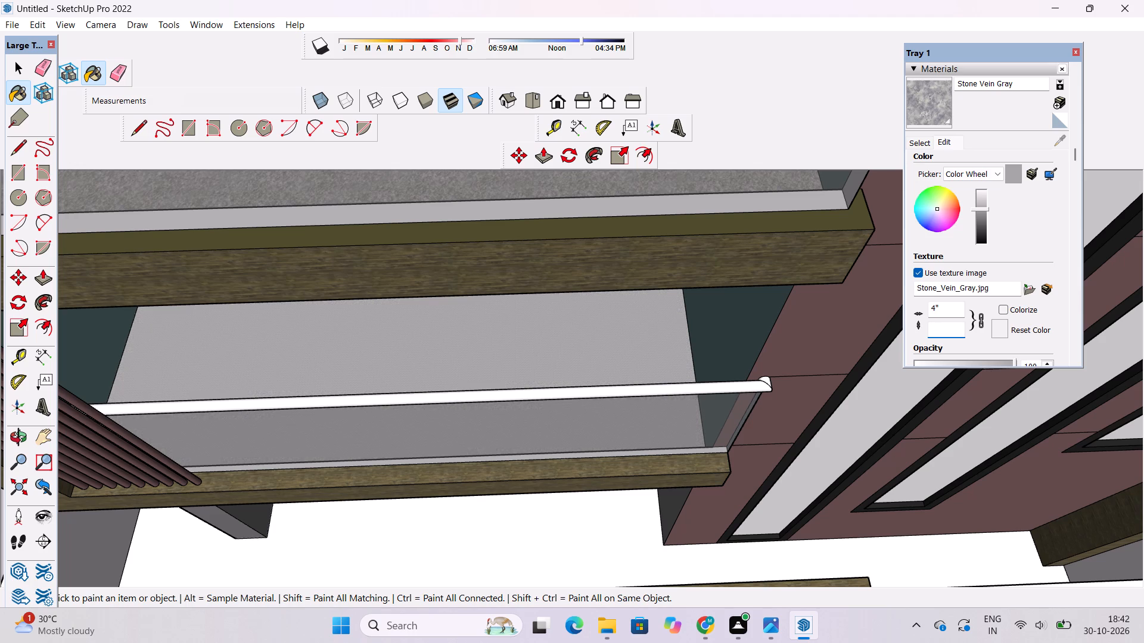
text(6')
key(Return)
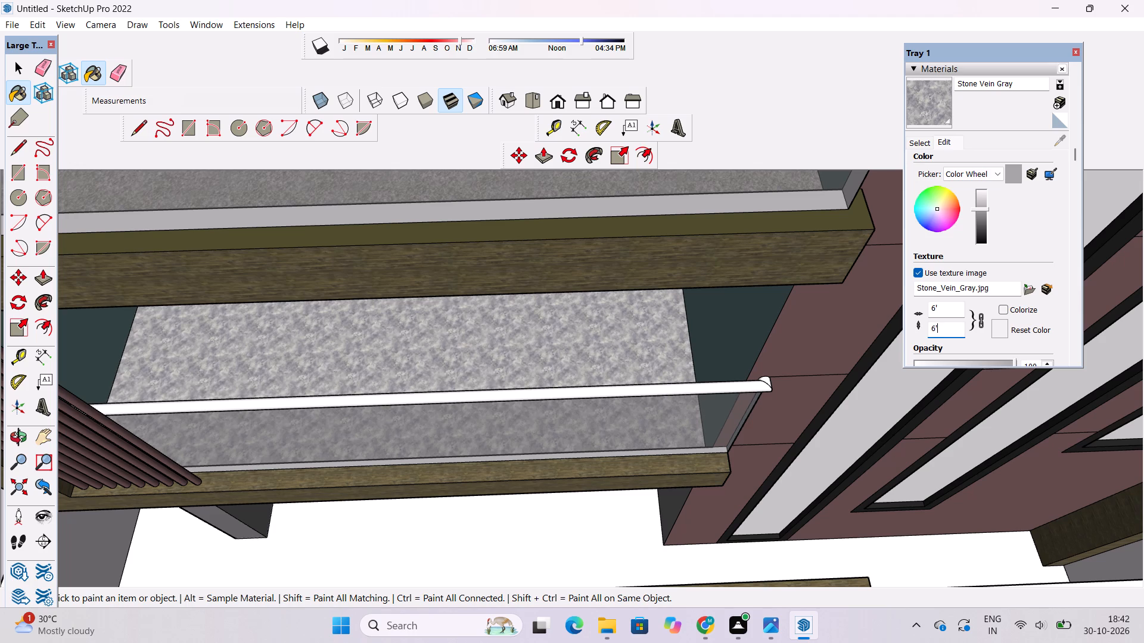
Examine the balcony floors, side walls and ground-level area of the building from several angles.
scroll(556, 432, down, 9)
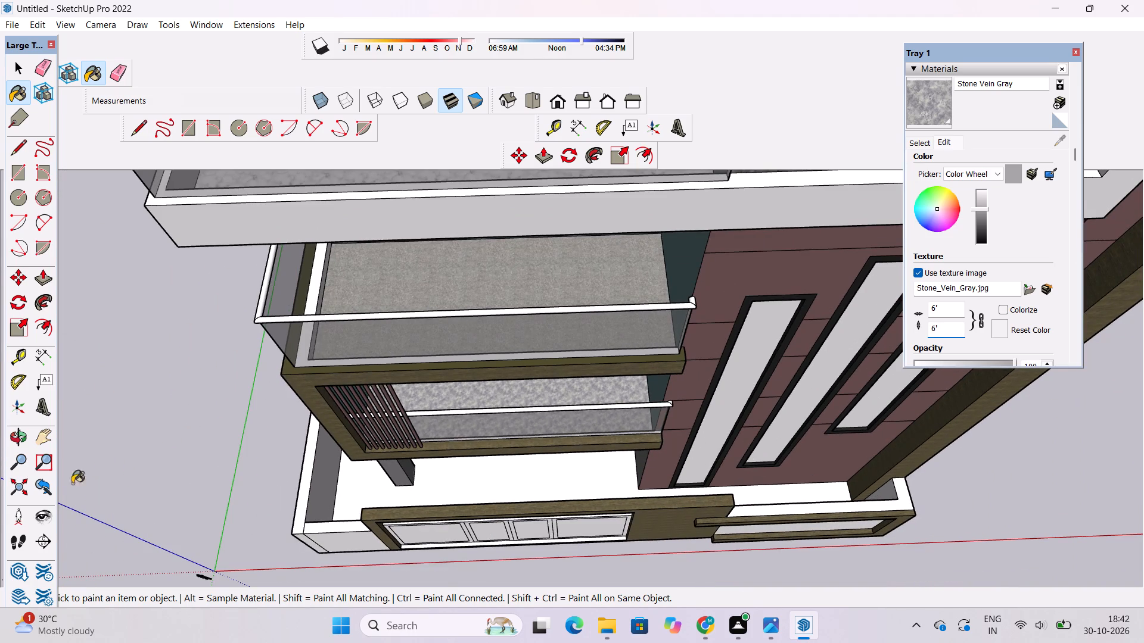
click(23, 441)
scroll(376, 300, up, 5)
drag(290, 344, 290, 345)
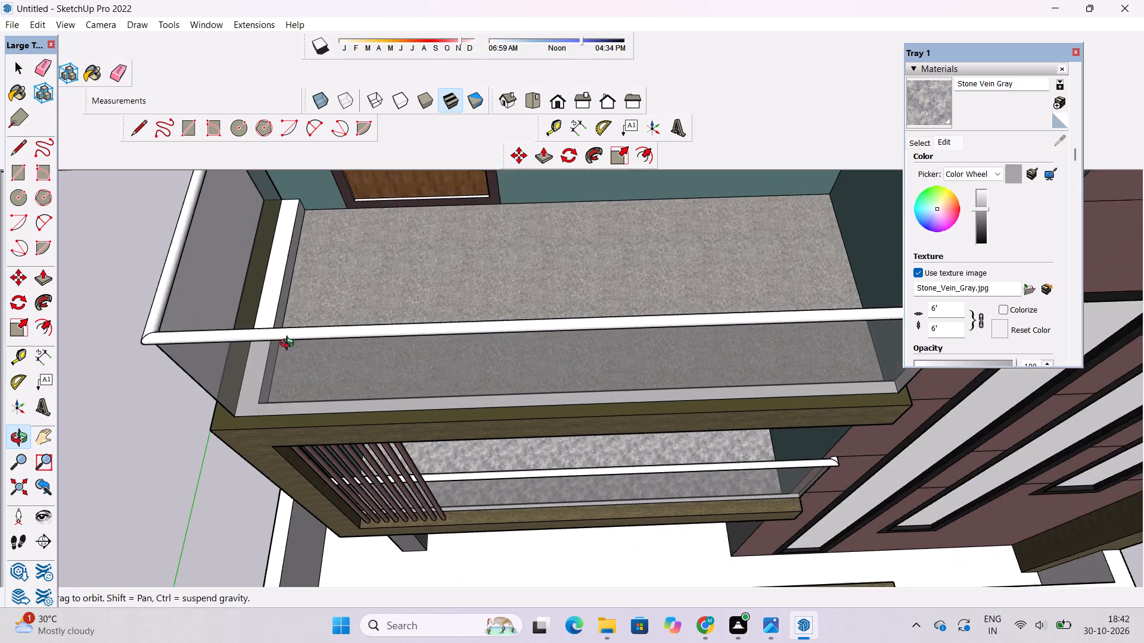
drag(290, 345, 749, 222)
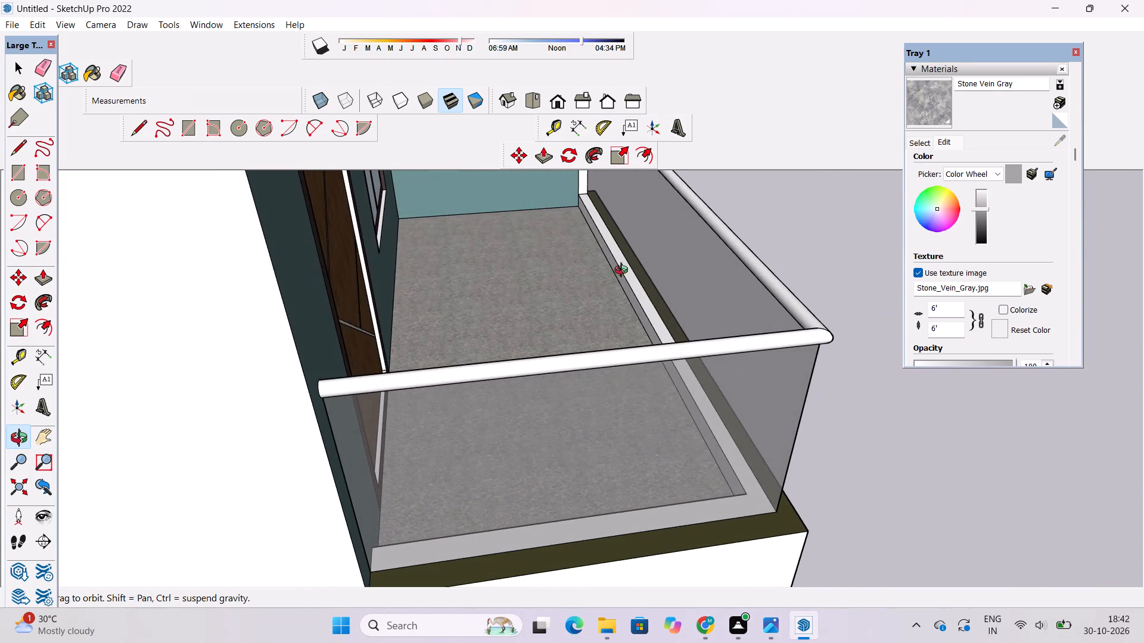
scroll(621, 273, down, 5)
drag(711, 379, 465, 358)
scroll(451, 349, down, 6)
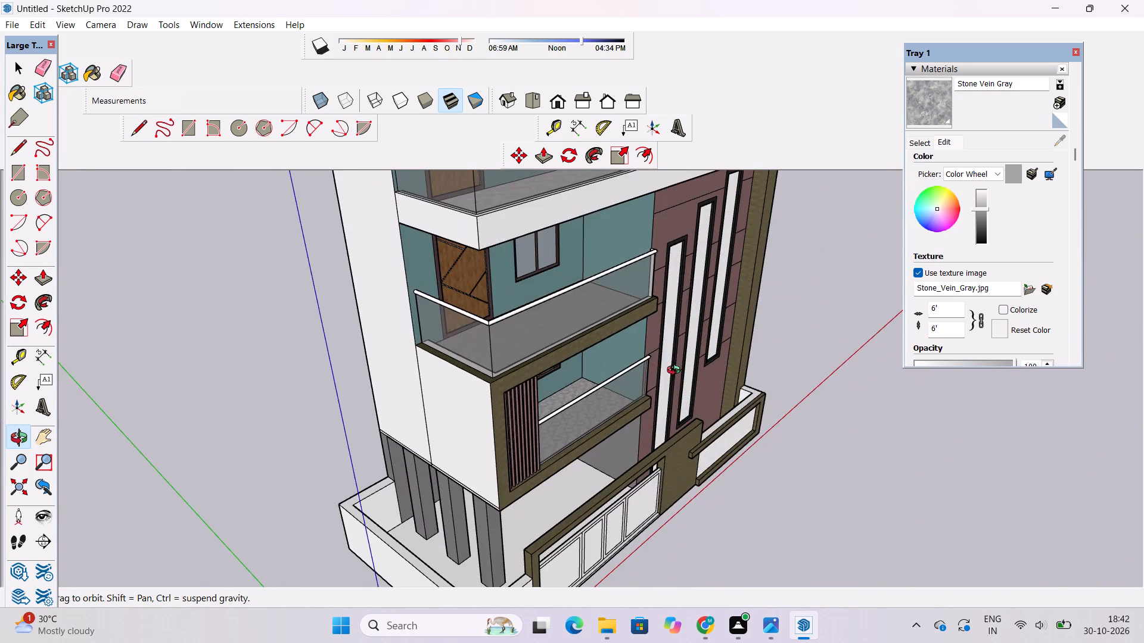
drag(676, 372, 406, 398)
scroll(380, 374, down, 6)
scroll(474, 322, up, 8)
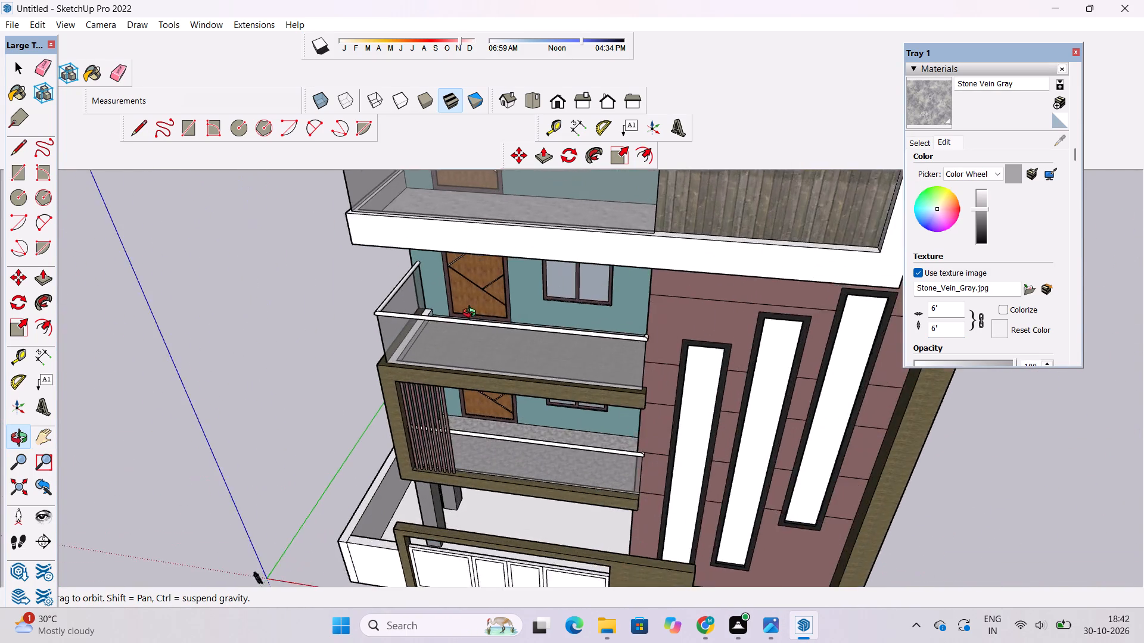
scroll(472, 314, up, 9)
scroll(465, 313, down, 8)
drag(461, 311, 477, 255)
scroll(444, 246, down, 8)
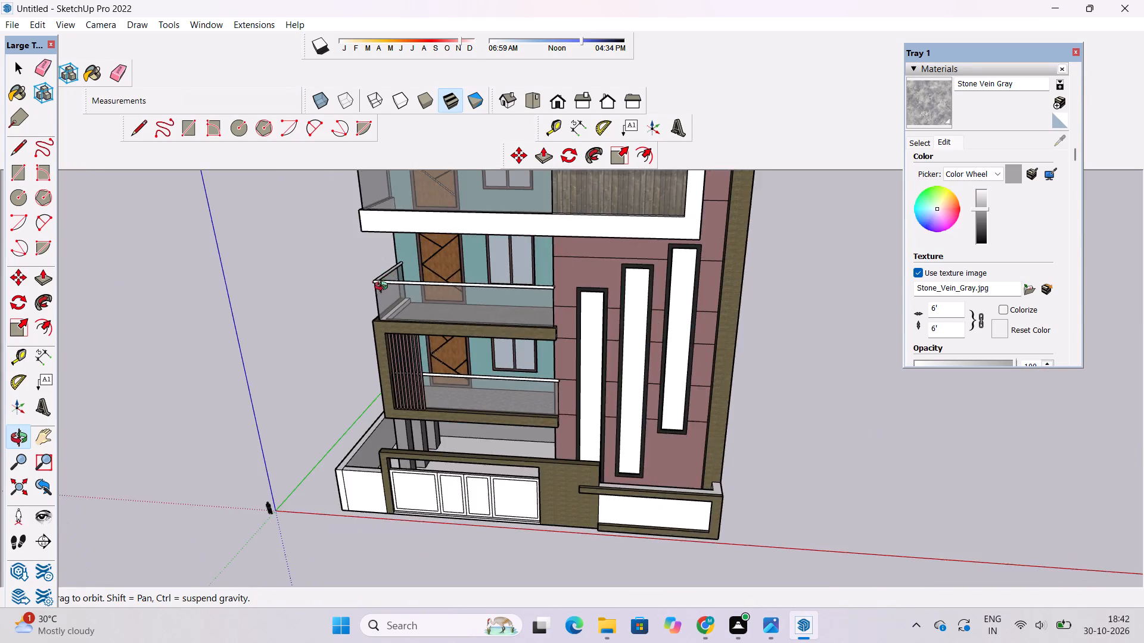
scroll(384, 288, down, 4)
drag(383, 307, 592, 366)
Paint the low curb around the glass-railed balcony directly above the lowest framed balcony with 0089_PaleTurquoise from Colors-Named.
click(916, 142)
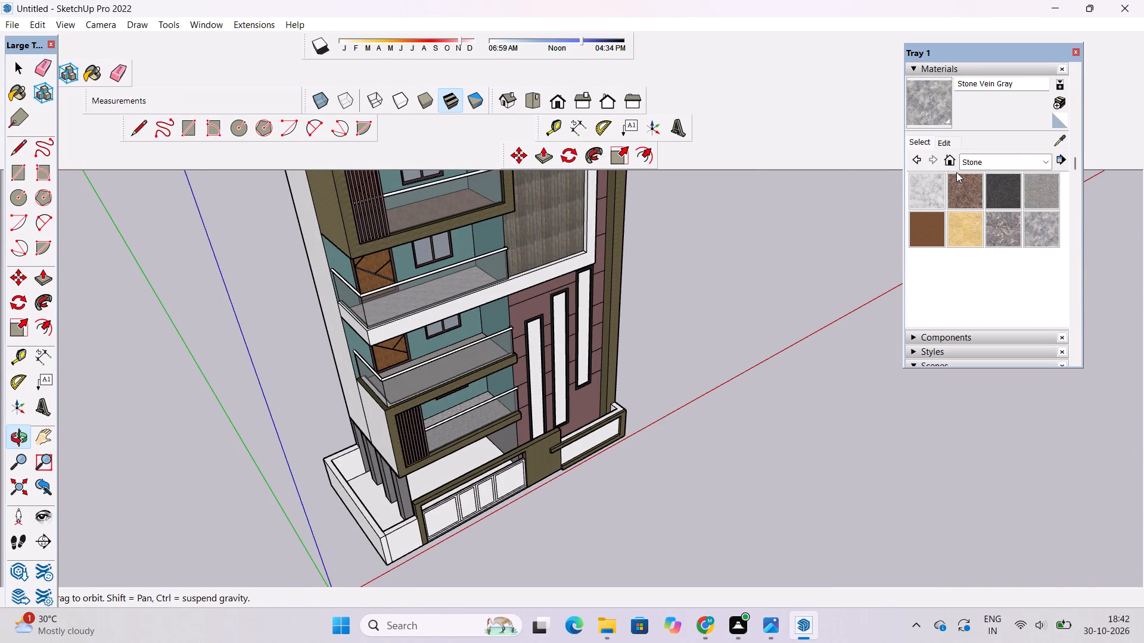
click(971, 163)
click(996, 229)
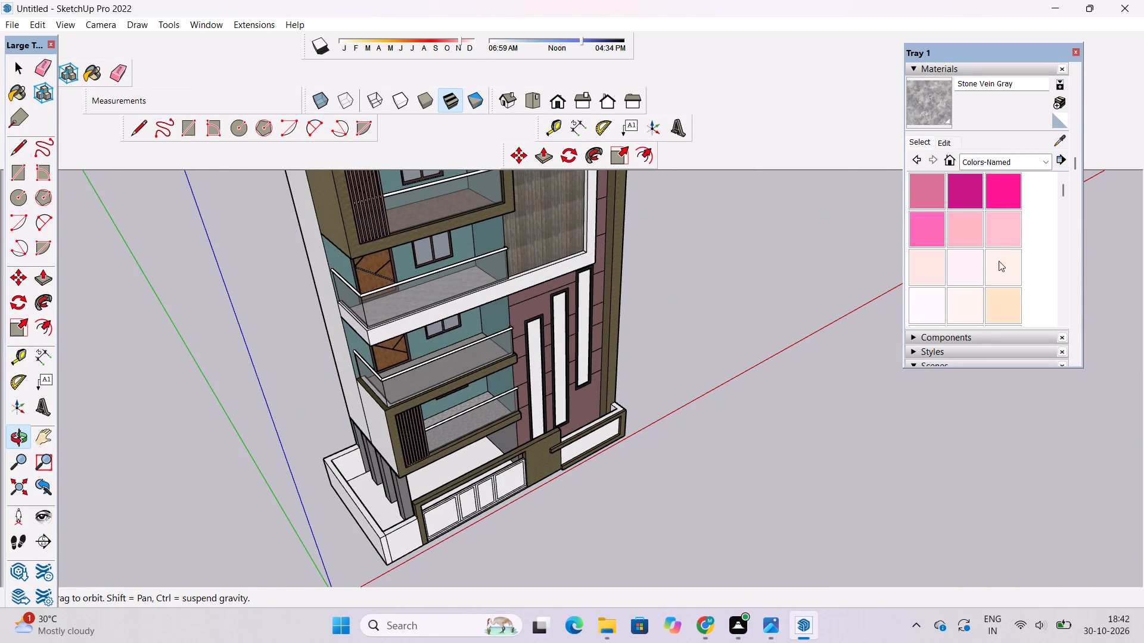
scroll(996, 257, down, 14)
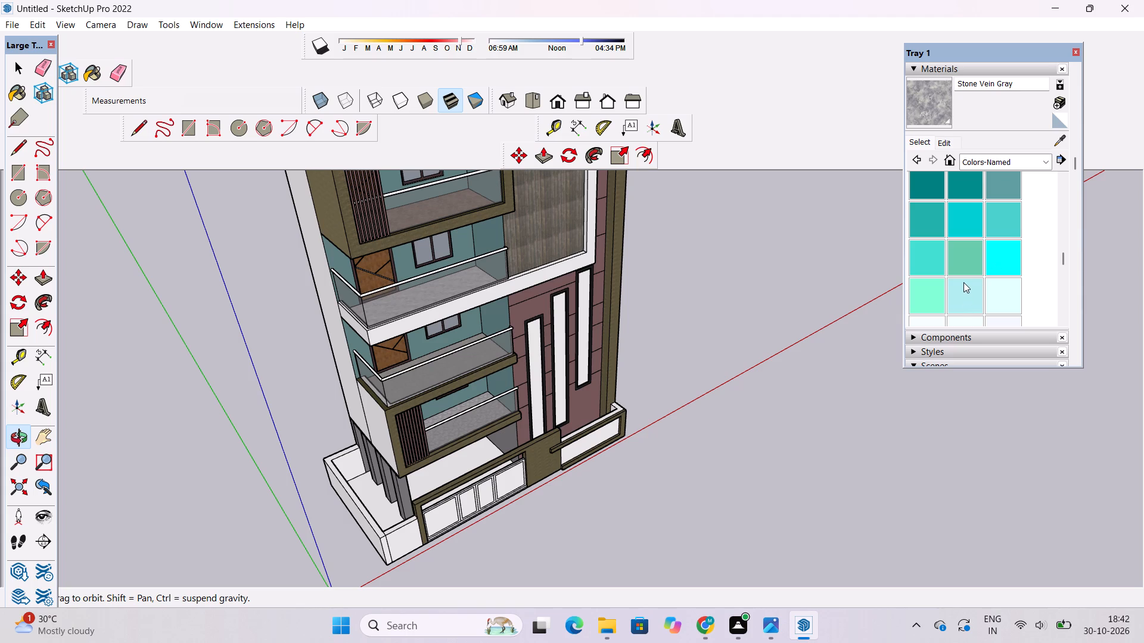
scroll(963, 282, down, 1)
scroll(964, 230, up, 1)
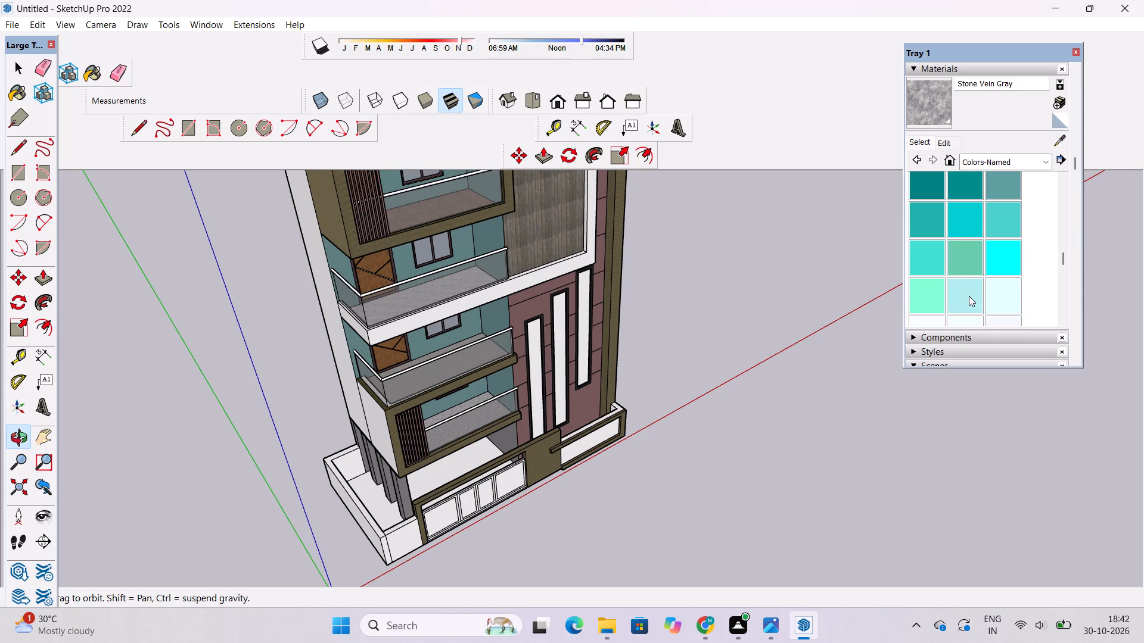
click(968, 295)
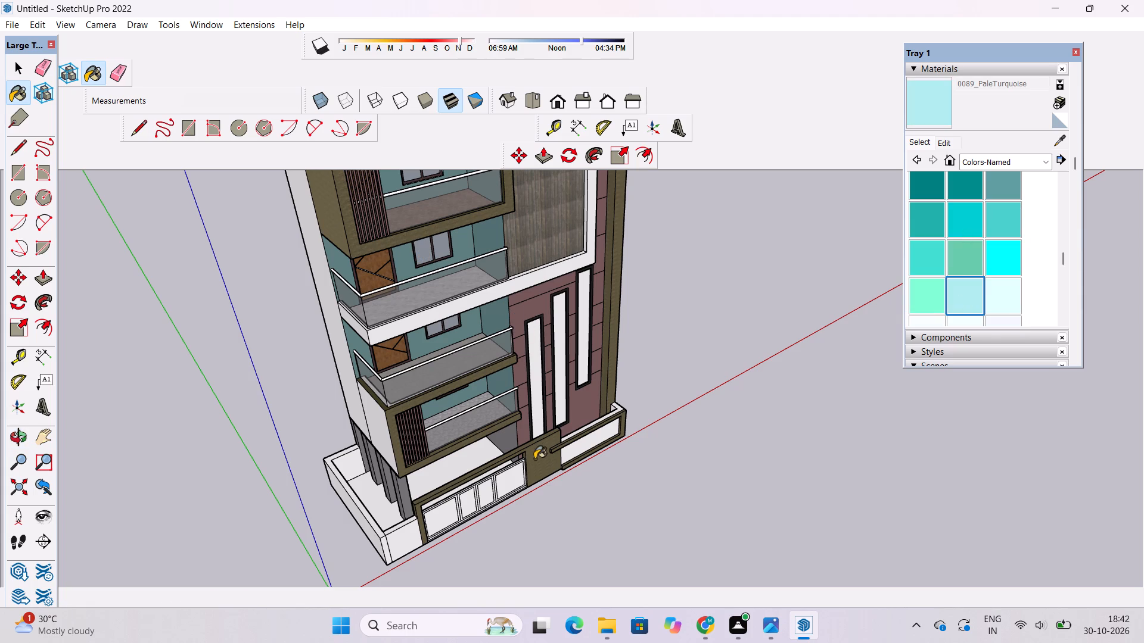
key(o)
drag(343, 485, 713, 457)
scroll(526, 478, up, 5)
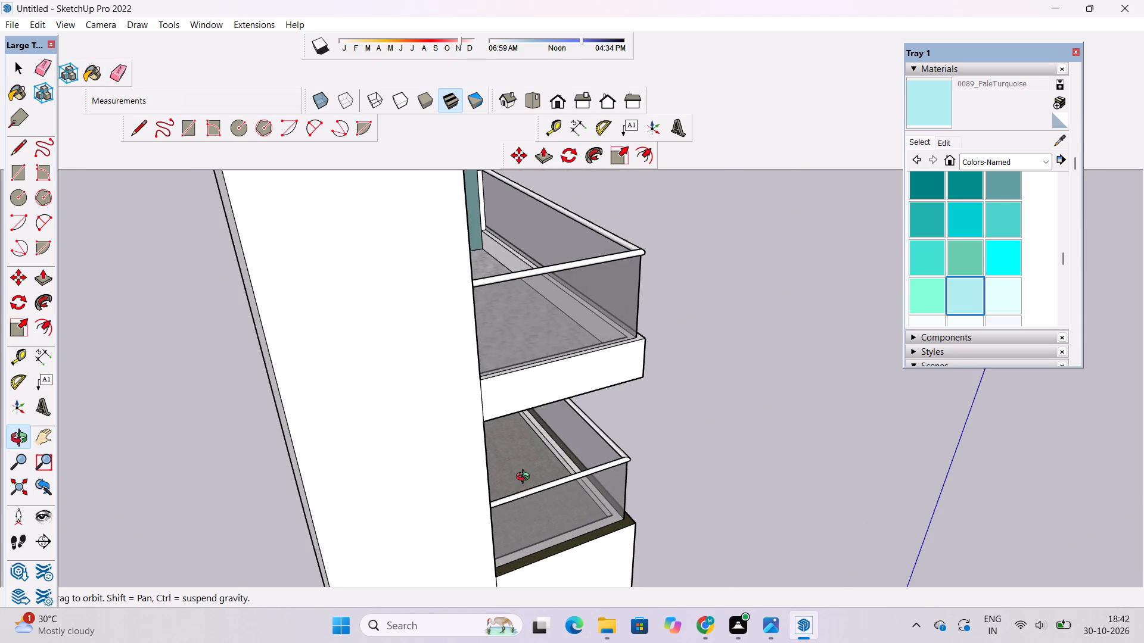
shift+drag(505, 500, 485, 411)
drag(496, 412, 505, 457)
scroll(546, 414, up, 10)
shift+drag(554, 405, 548, 404)
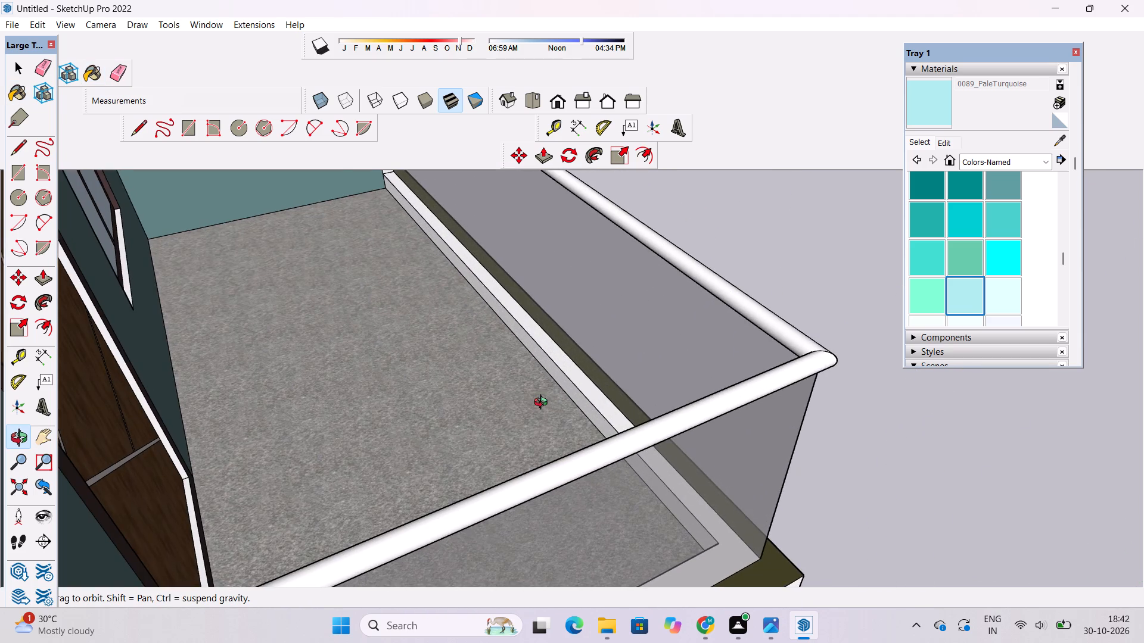
drag(543, 404, 562, 411)
scroll(563, 411, up, 8)
shift+click(563, 415)
drag(581, 430, 601, 433)
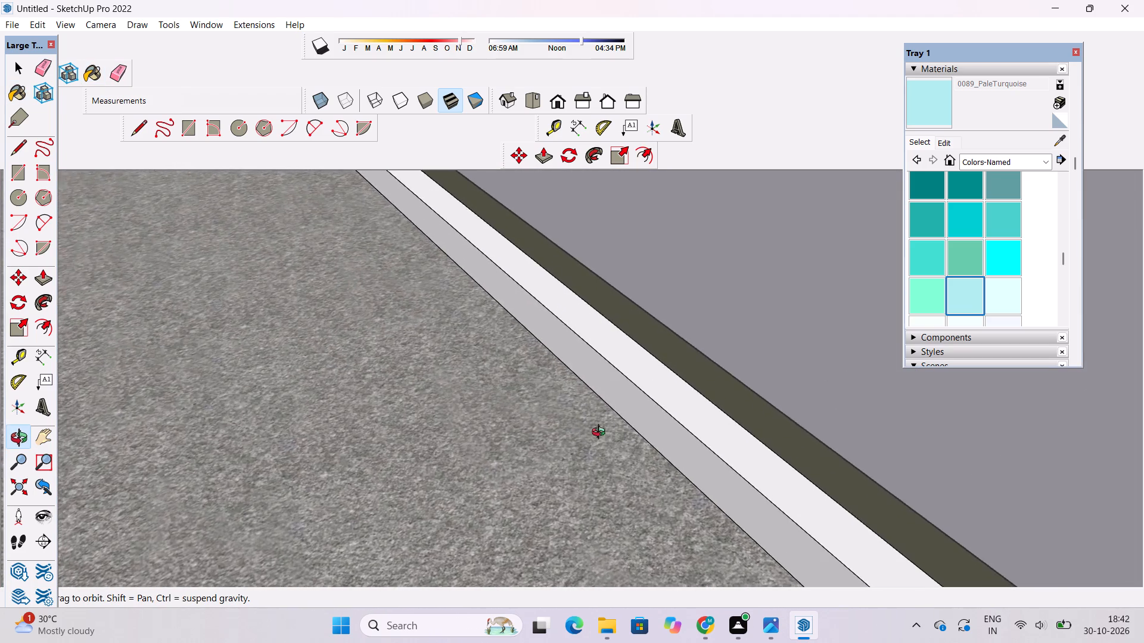
drag(601, 433, 793, 419)
scroll(802, 411, down, 4)
shift+drag(817, 403, 682, 403)
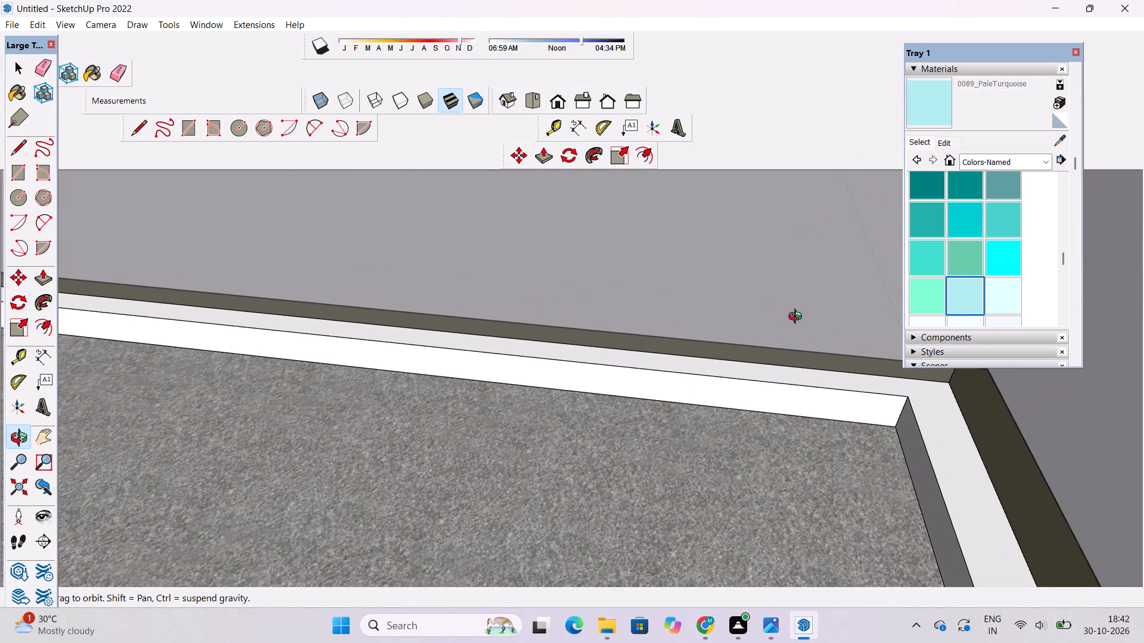
click(925, 111)
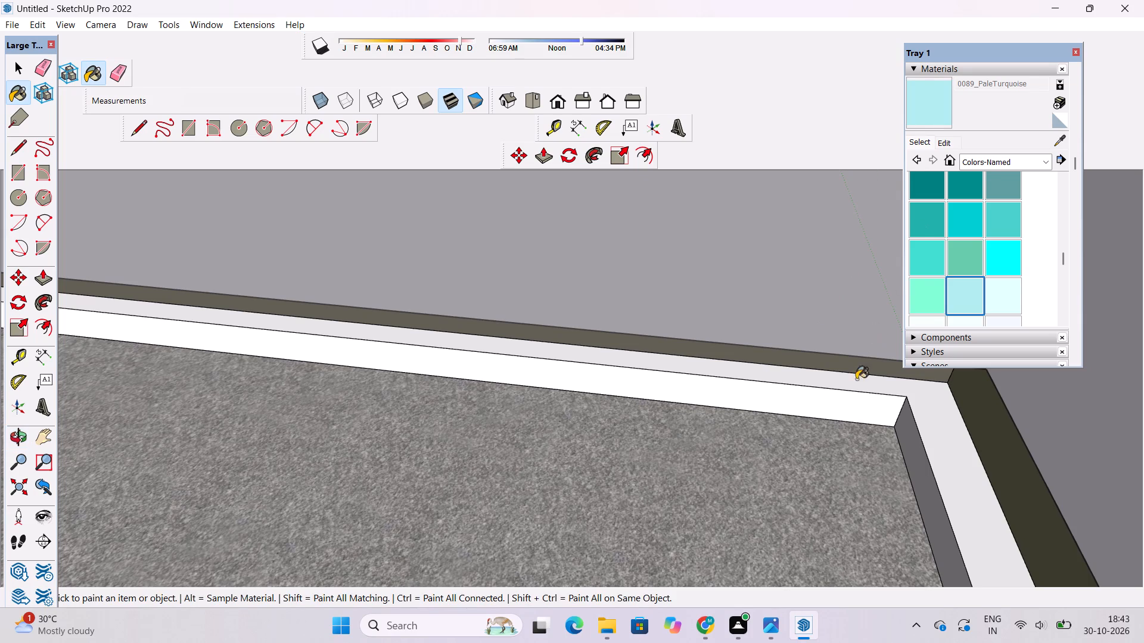
click(847, 400)
click(844, 388)
click(910, 424)
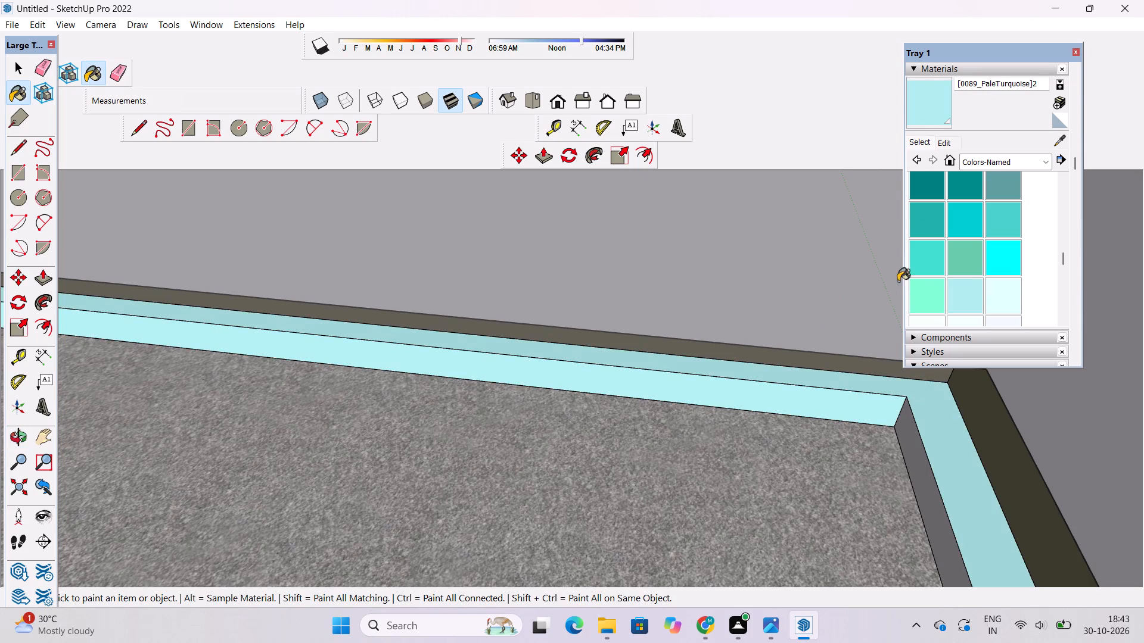
Darken the curb's PaleTurquoise material to a muted teal close to the balcony wall color.
click(947, 143)
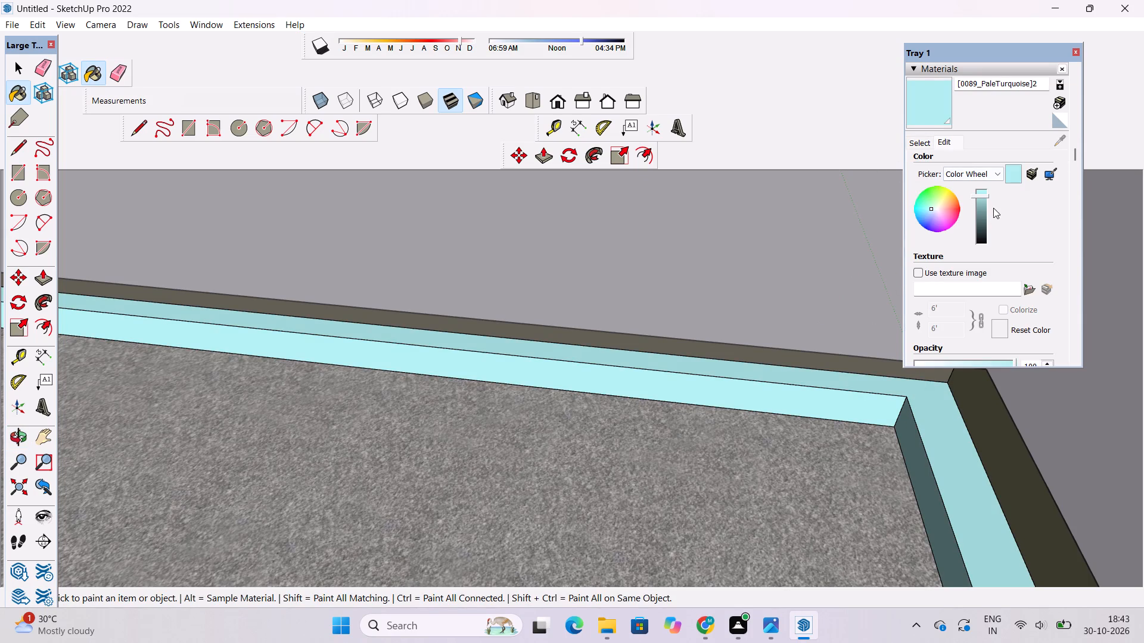
click(984, 202)
click(983, 210)
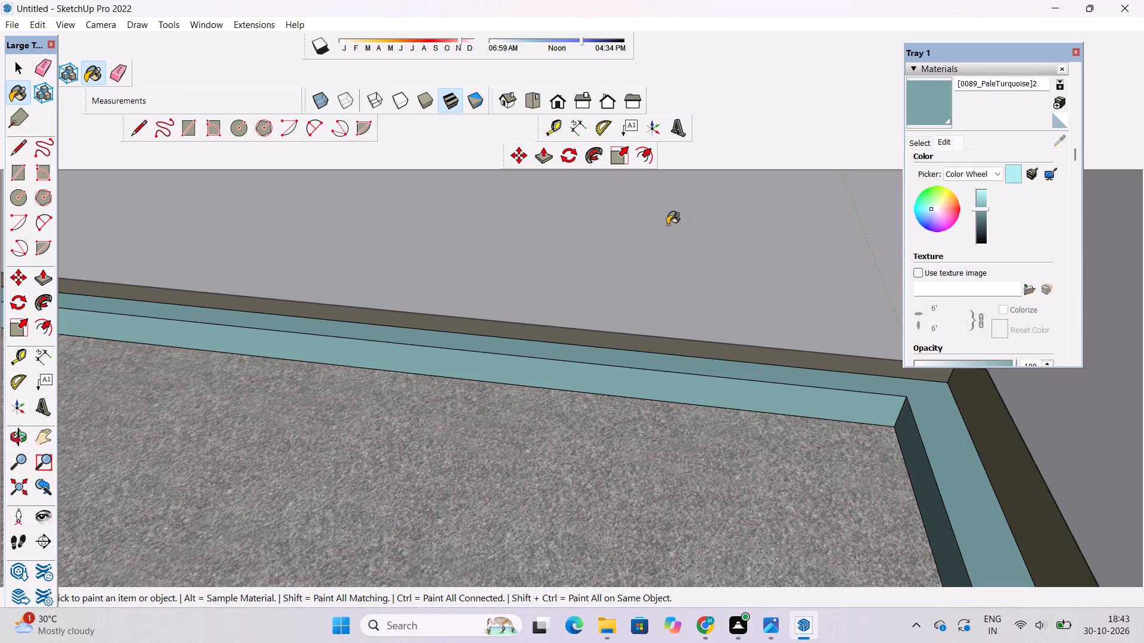
click(552, 104)
scroll(601, 268, down, 10)
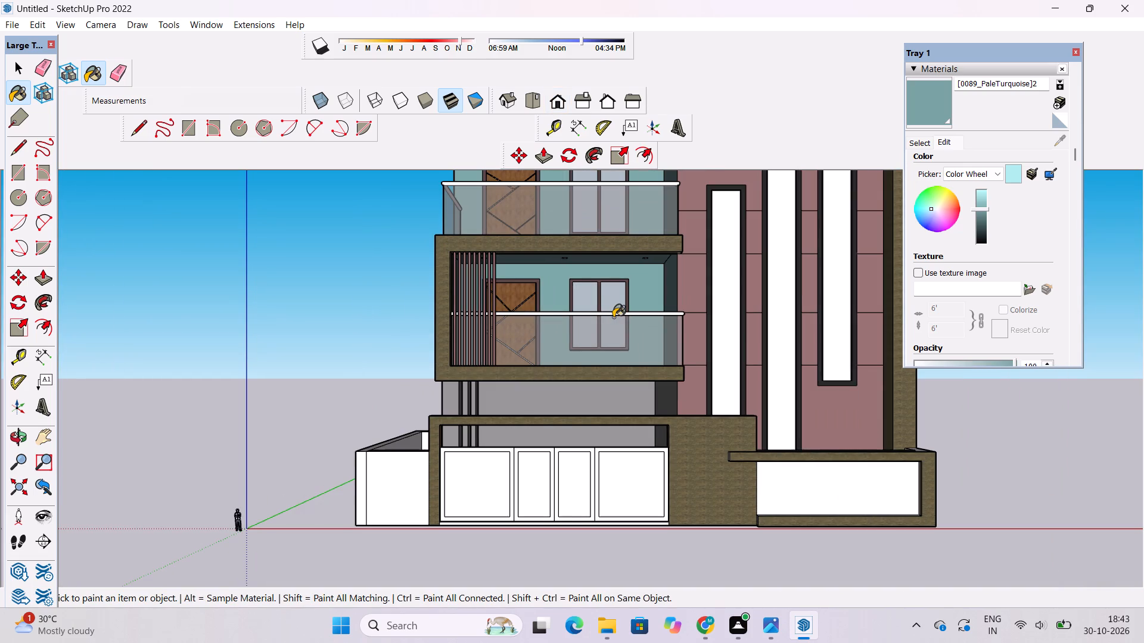
click(19, 433)
scroll(553, 367, up, 6)
scroll(555, 327, down, 7)
drag(638, 329, 577, 472)
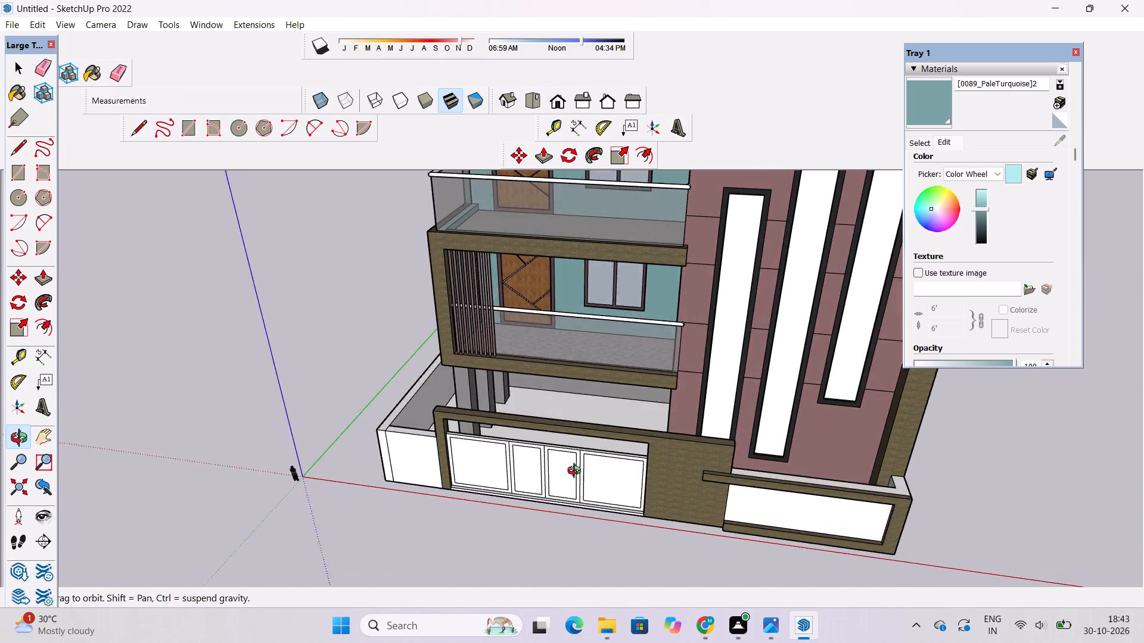
drag(577, 472, 909, 470)
scroll(452, 297, up, 5)
scroll(472, 189, down, 9)
drag(503, 182, 570, 244)
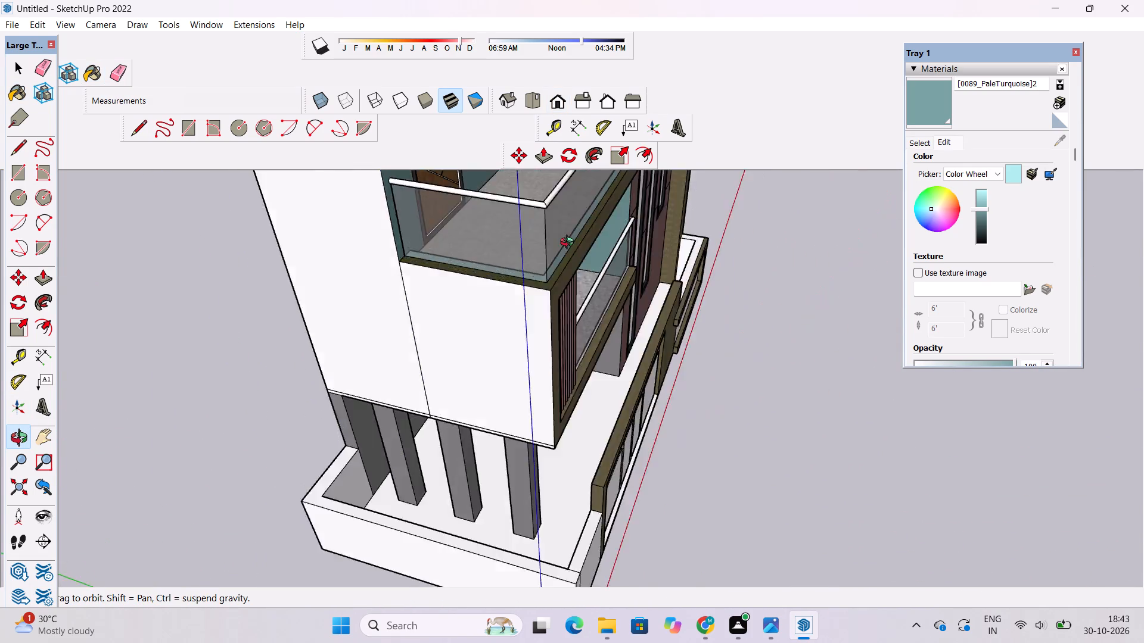
drag(570, 244, 523, 333)
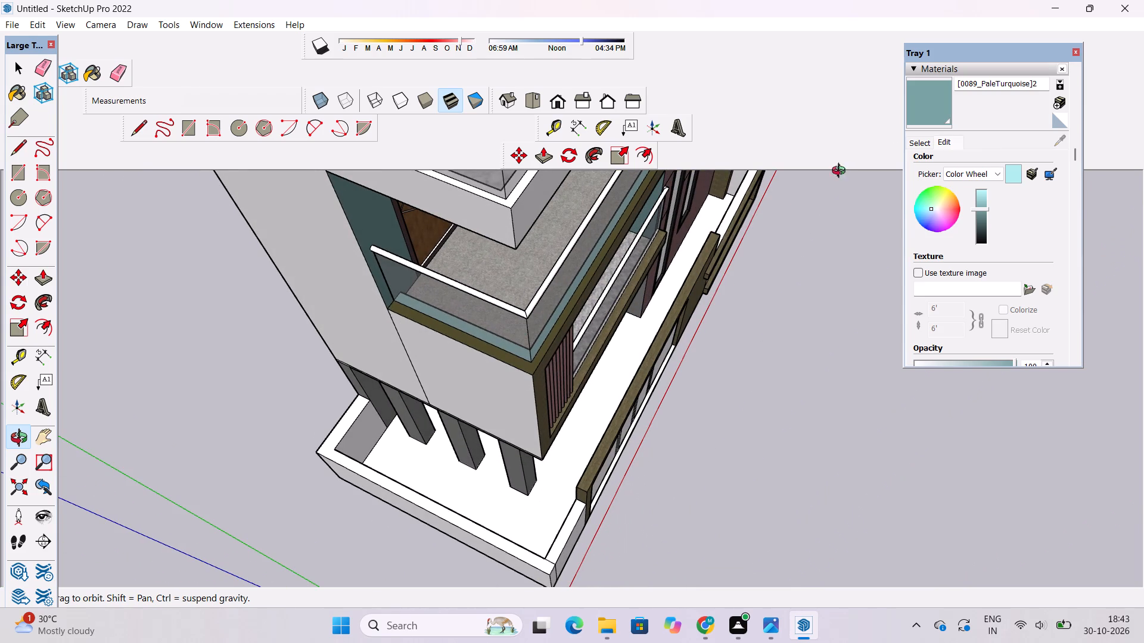
click(978, 217)
Paint the inner and top faces of the lowest framed balcony's curb with the darkened PaleTurquoise.
scroll(602, 299, up, 2)
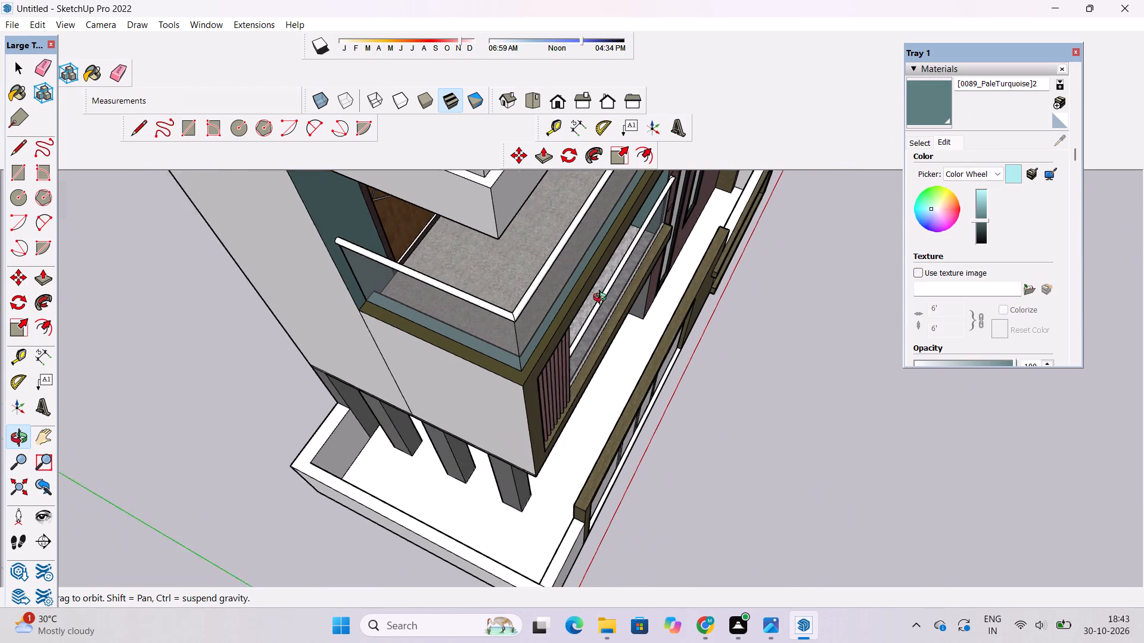
scroll(602, 299, up, 3)
drag(721, 335, 406, 170)
scroll(506, 278, up, 4)
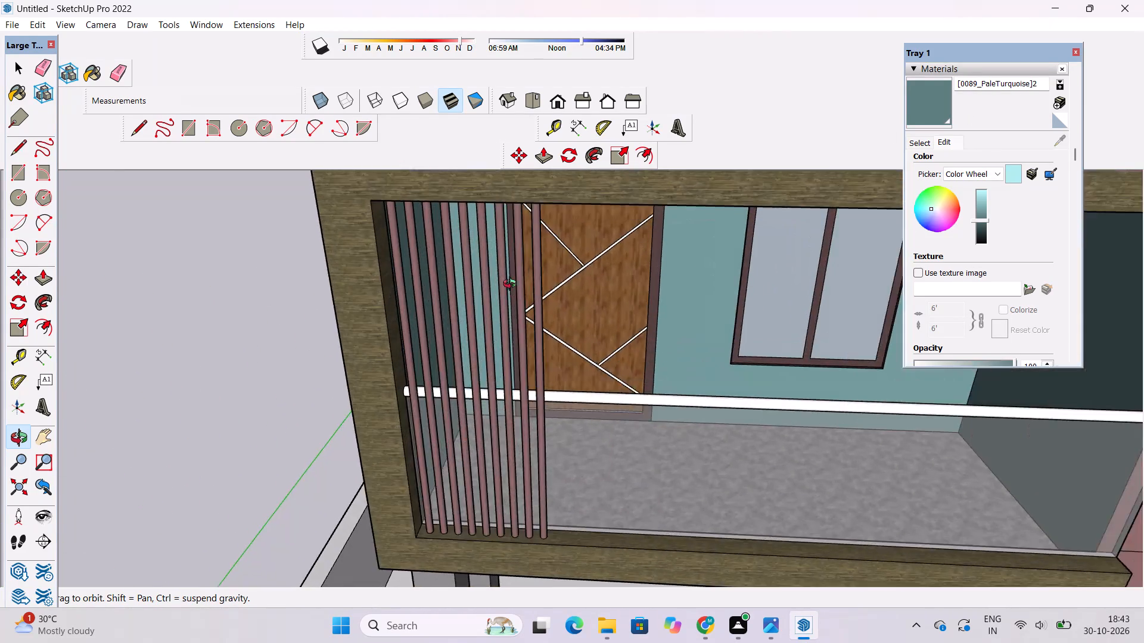
scroll(512, 285, up, 5)
drag(679, 323, 564, 332)
shift+drag(576, 335, 613, 309)
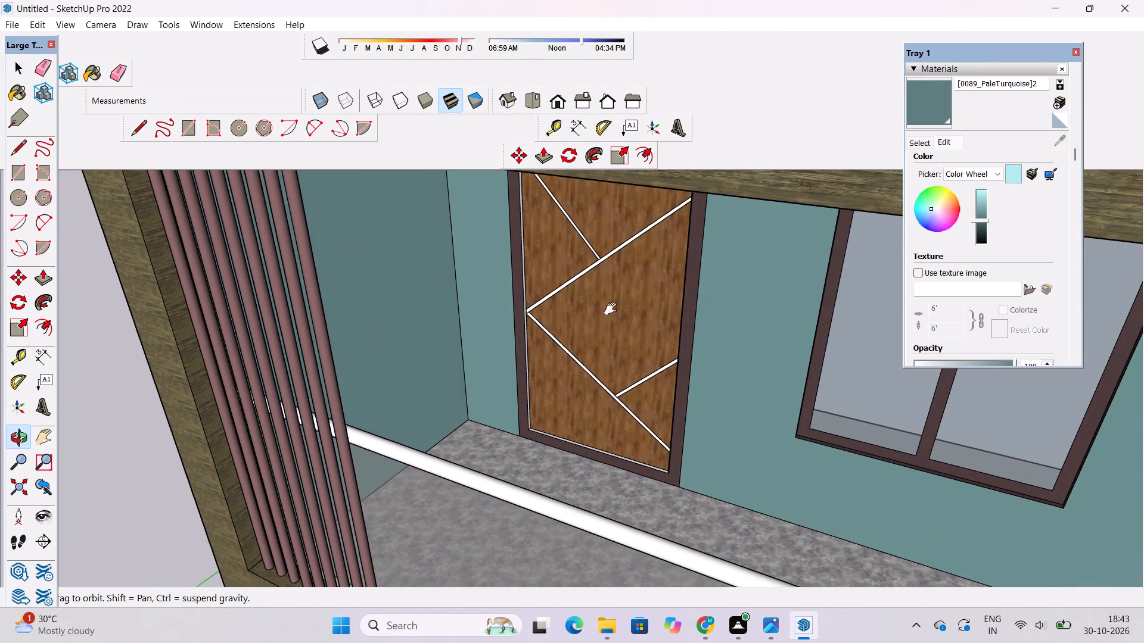
shift+drag(613, 309, 671, 256)
drag(681, 292, 615, 326)
scroll(565, 361, up, 4)
shift+drag(565, 359, 605, 324)
drag(604, 329, 442, 366)
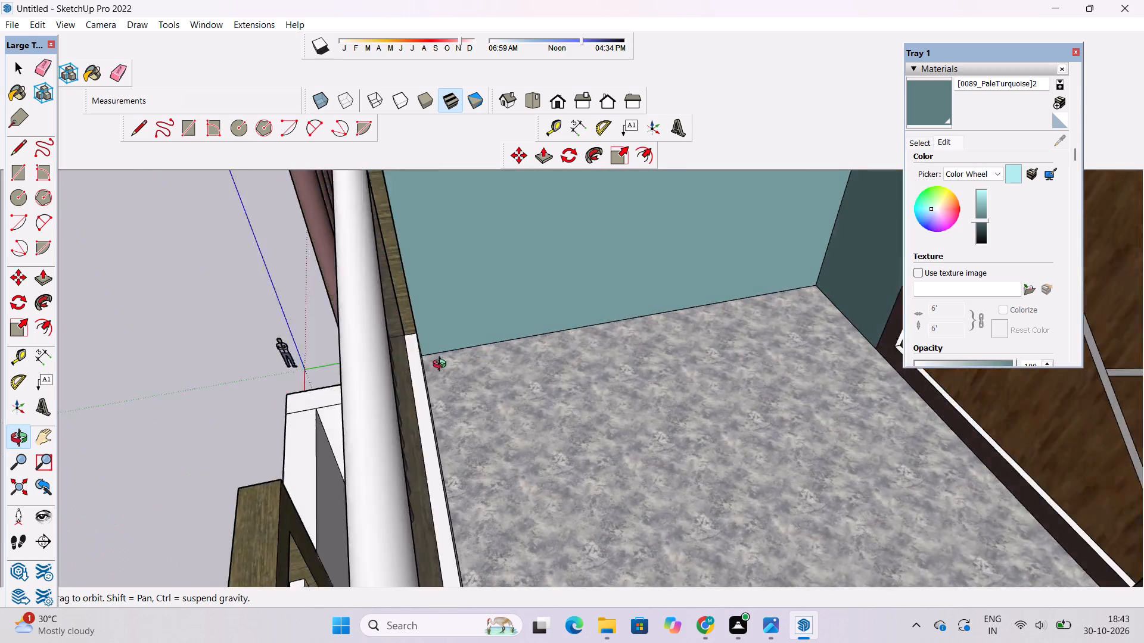
drag(442, 366, 379, 313)
click(917, 110)
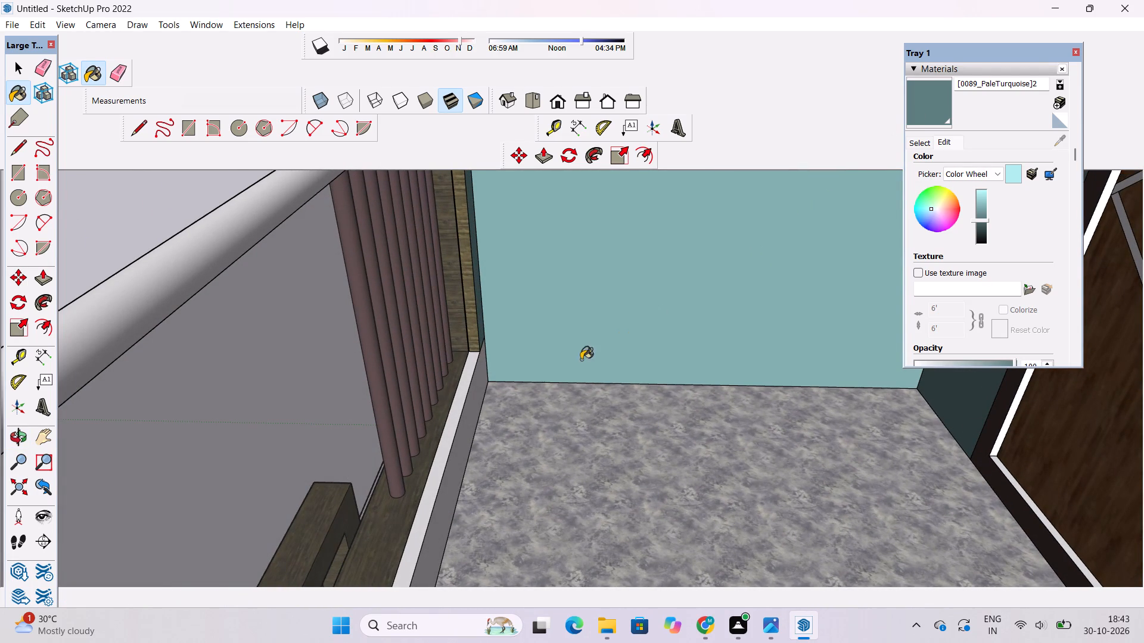
click(474, 405)
click(468, 380)
Erase the dividing edge between the curb's inner face and the narrow teal wall strip at the lowest framed balcony's corner.
scroll(493, 340, up, 7)
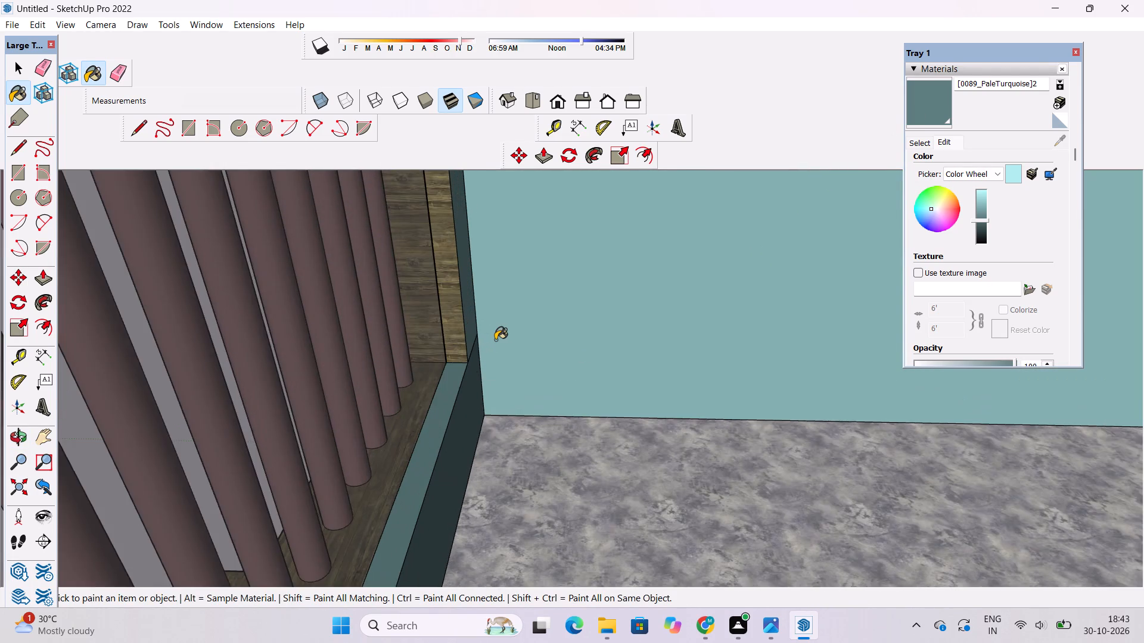
scroll(495, 340, up, 9)
key(e)
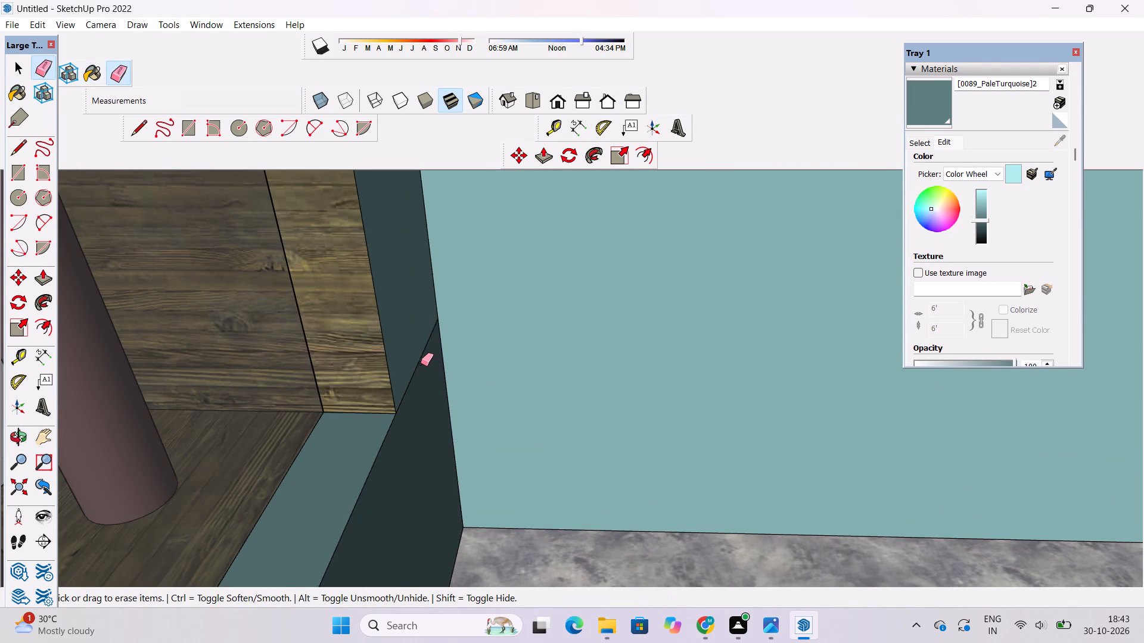
click(420, 362)
scroll(468, 360, down, 10)
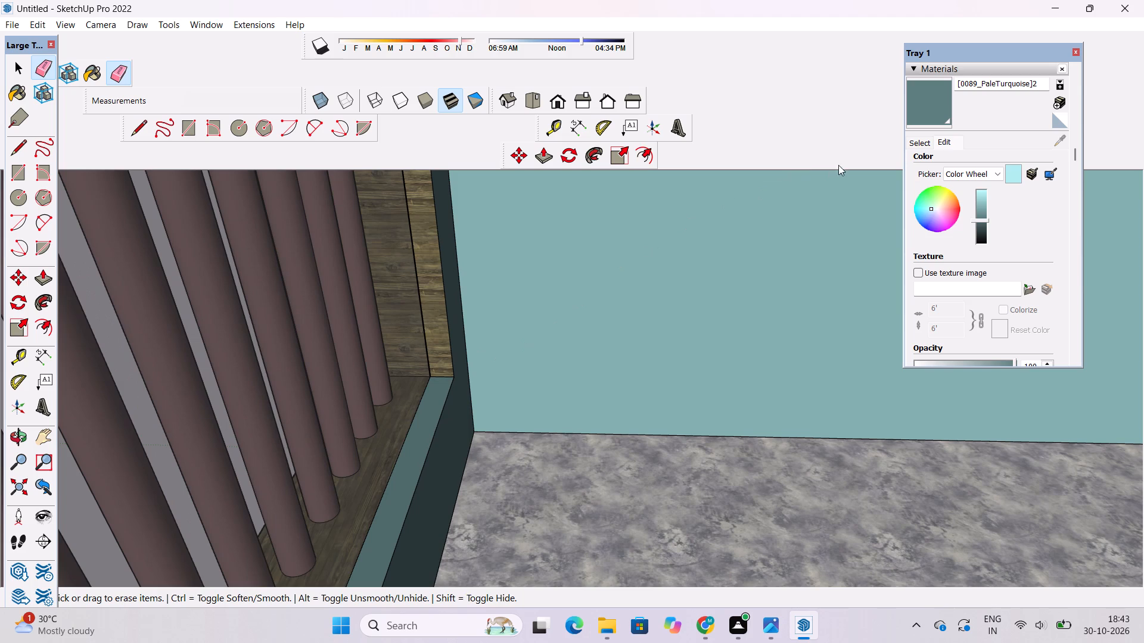
Examine the ground-floor columns, boundary wall, side walls and front facade of the building from several angles.
click(558, 101)
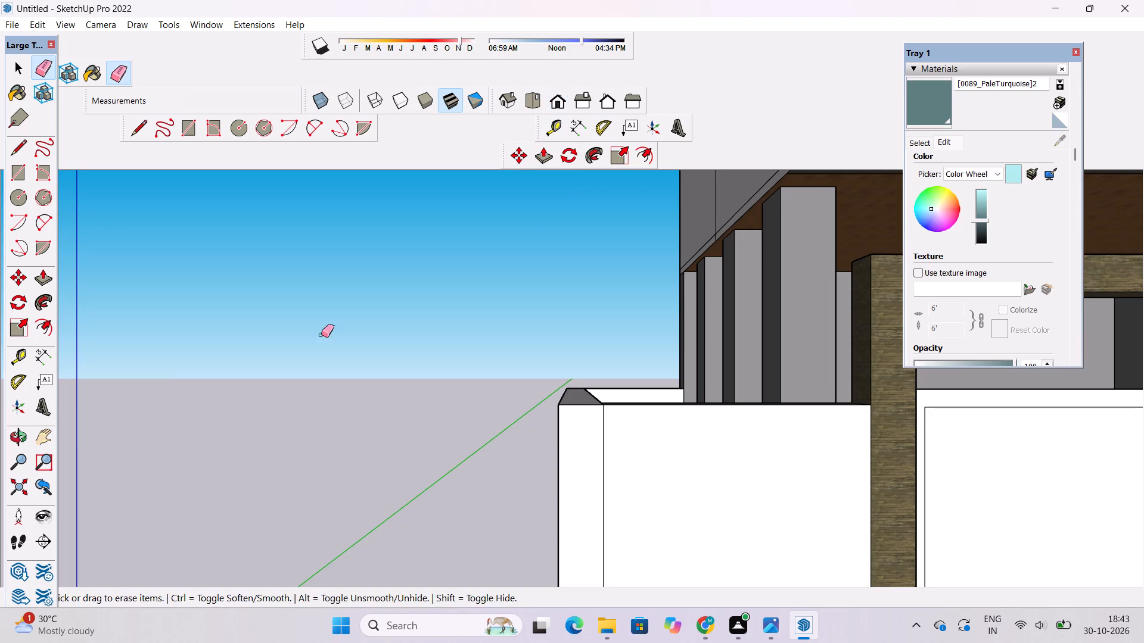
click(18, 438)
scroll(527, 418, down, 8)
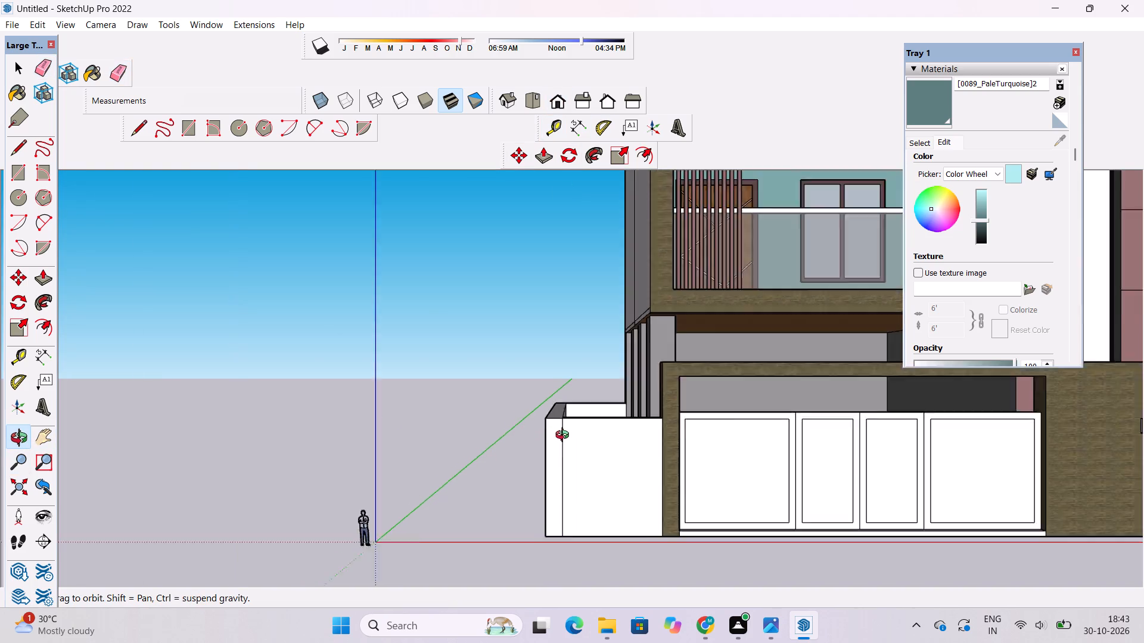
scroll(565, 436, down, 7)
drag(564, 417, 1143, 415)
scroll(445, 386, up, 3)
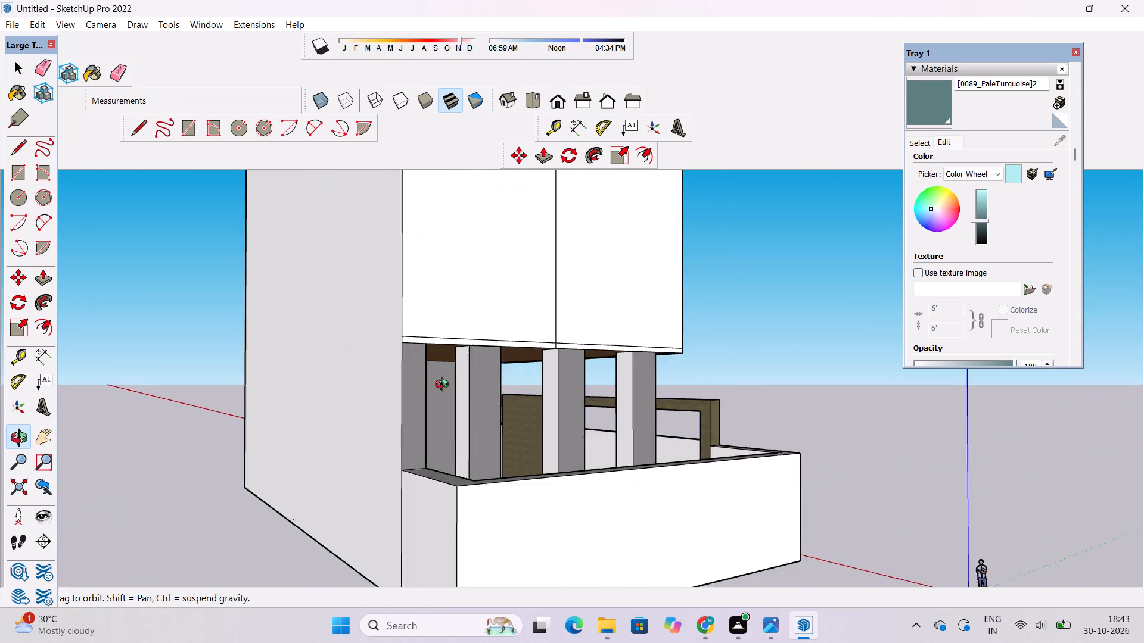
scroll(444, 386, up, 7)
drag(448, 386, 360, 389)
scroll(393, 386, down, 6)
drag(700, 402, 638, 422)
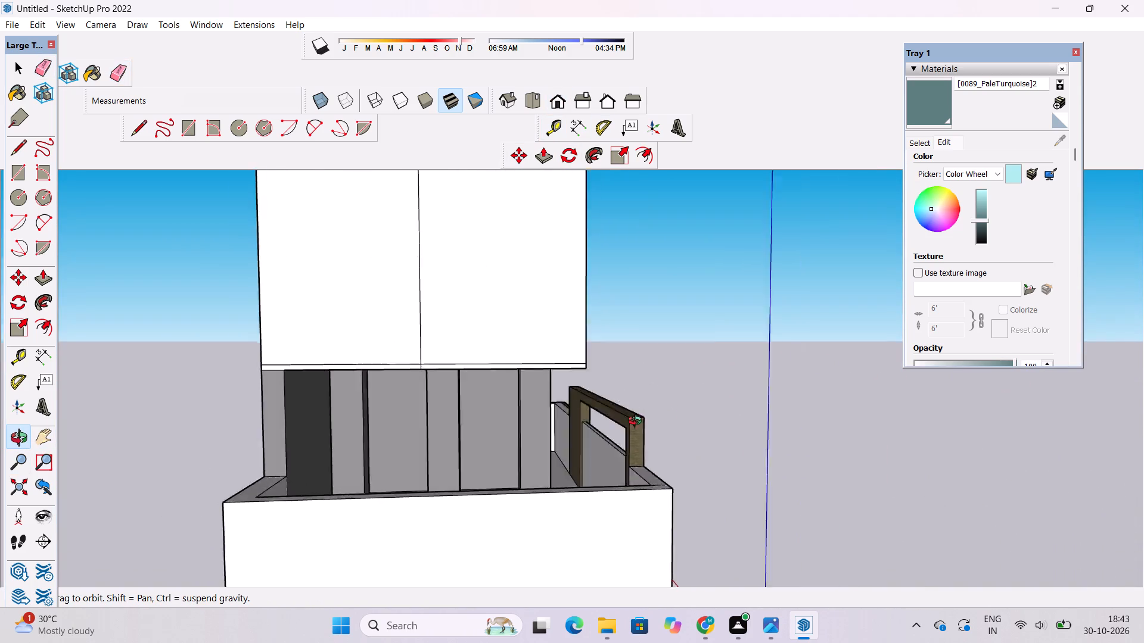
drag(638, 422, 293, 494)
scroll(310, 473, down, 10)
drag(420, 487, 368, 422)
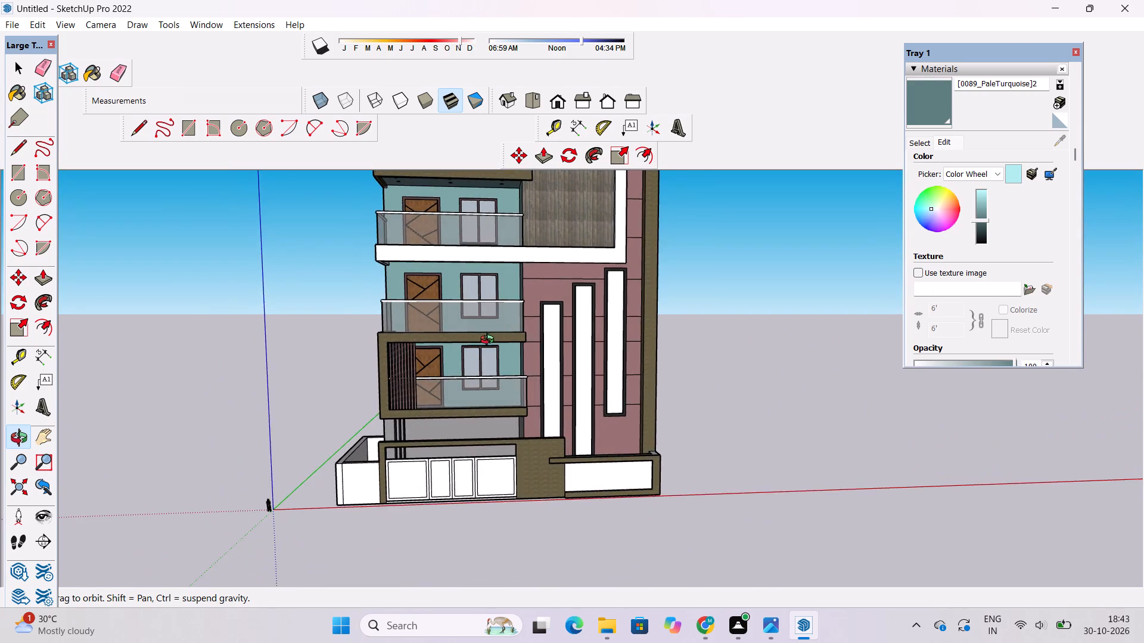
scroll(552, 302, up, 6)
scroll(380, 406, down, 5)
drag(430, 463, 415, 438)
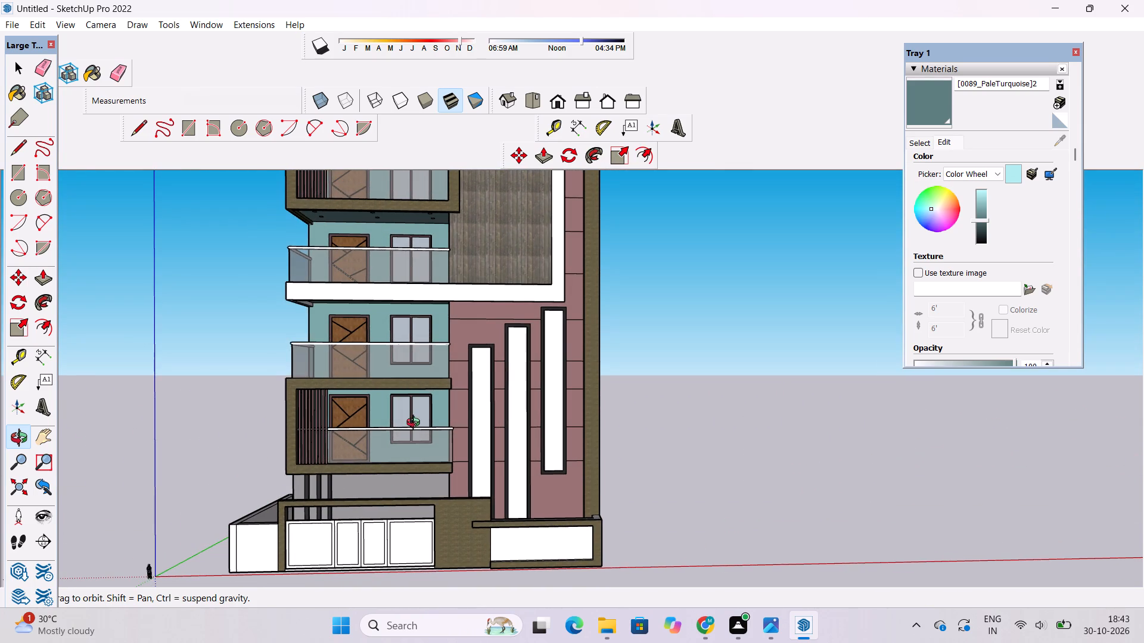
scroll(421, 419, down, 6)
drag(484, 478, 484, 453)
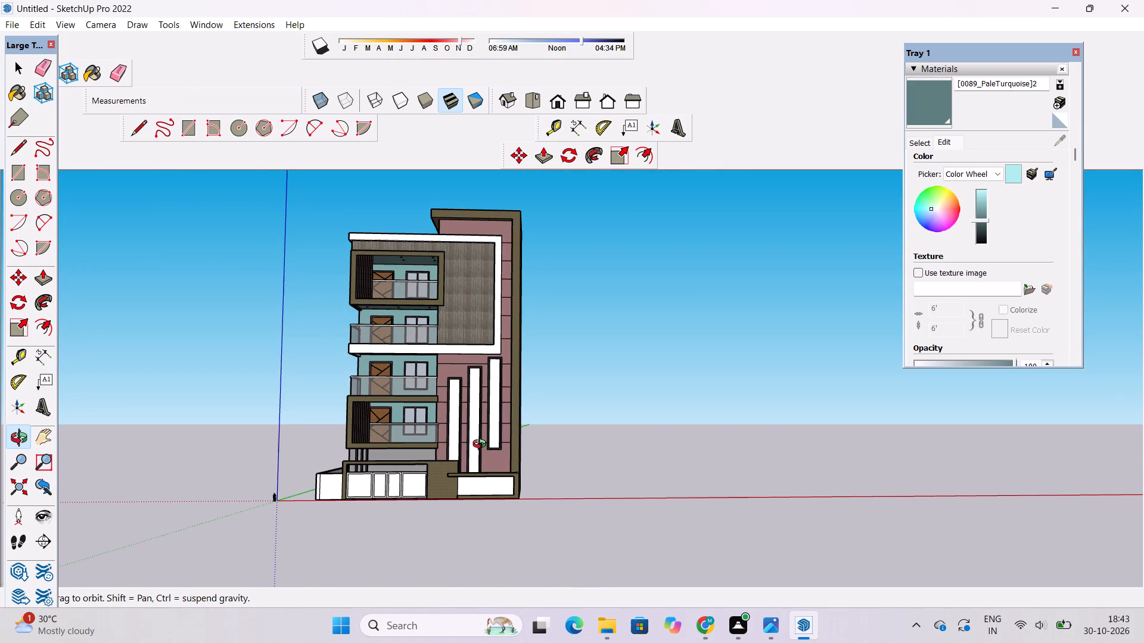
shift+drag(481, 445, 552, 423)
drag(552, 423, 543, 433)
scroll(539, 400, up, 5)
shift+drag(548, 397, 667, 389)
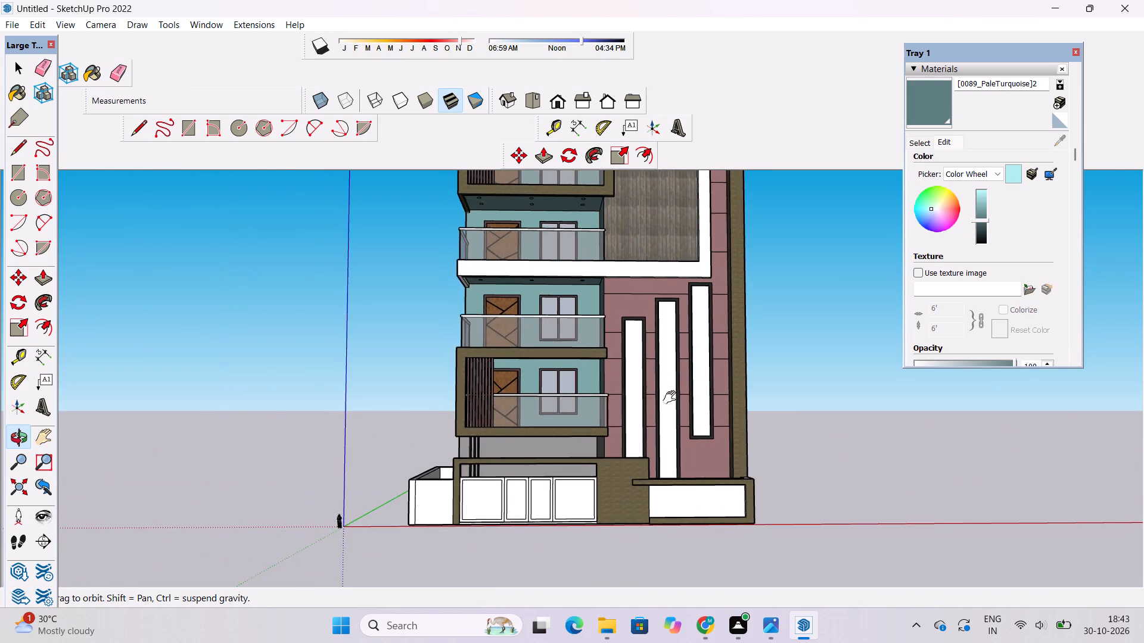
drag(655, 408, 601, 441)
scroll(610, 433, up, 3)
shift+drag(623, 394, 598, 427)
drag(598, 428, 635, 444)
scroll(631, 410, down, 2)
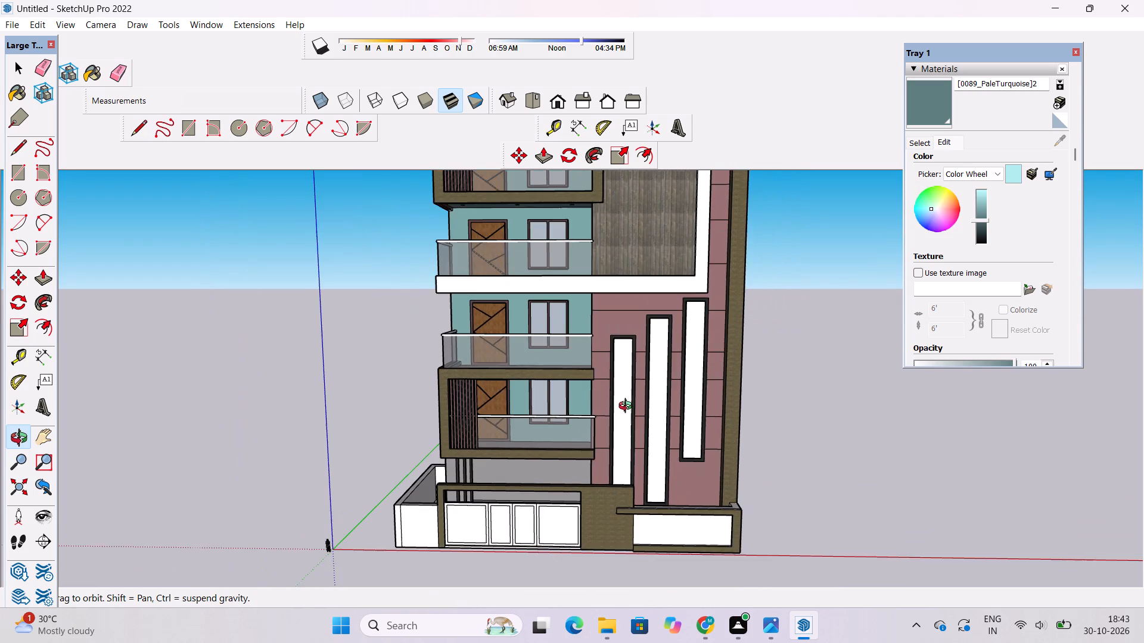
scroll(628, 407, down, 2)
shift+drag(632, 360, 598, 401)
scroll(657, 280, up, 3)
shift+drag(648, 296, 615, 345)
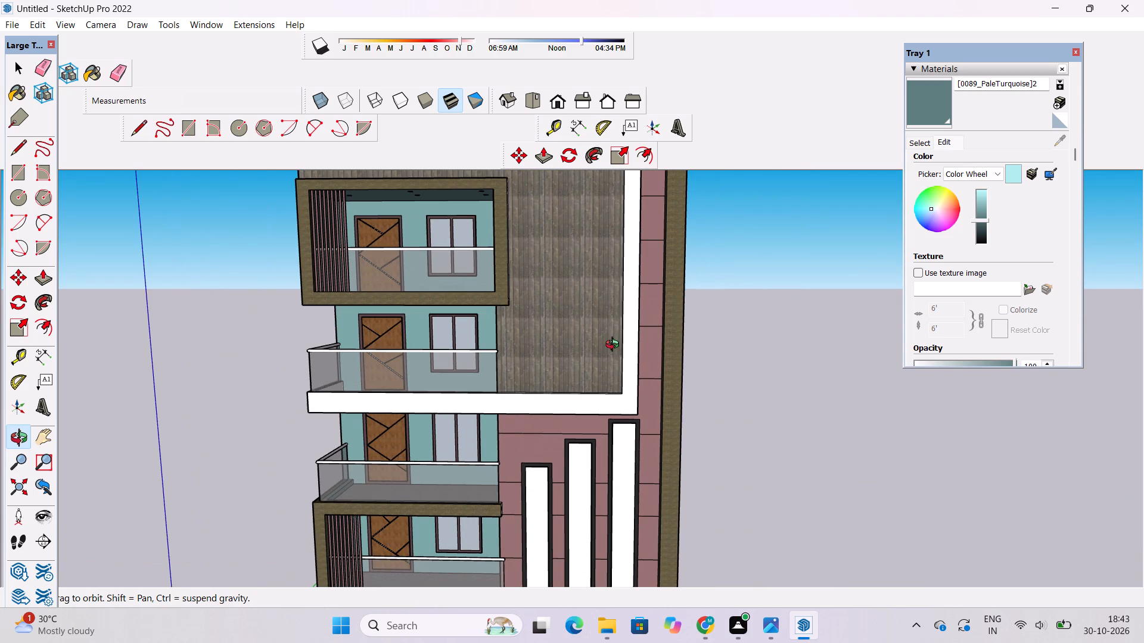
Examine the whole front facade, the ground-floor boundary wall and gate, and the stacked balconies from several angles.
scroll(557, 338, down, 3)
shift+drag(562, 346, 545, 364)
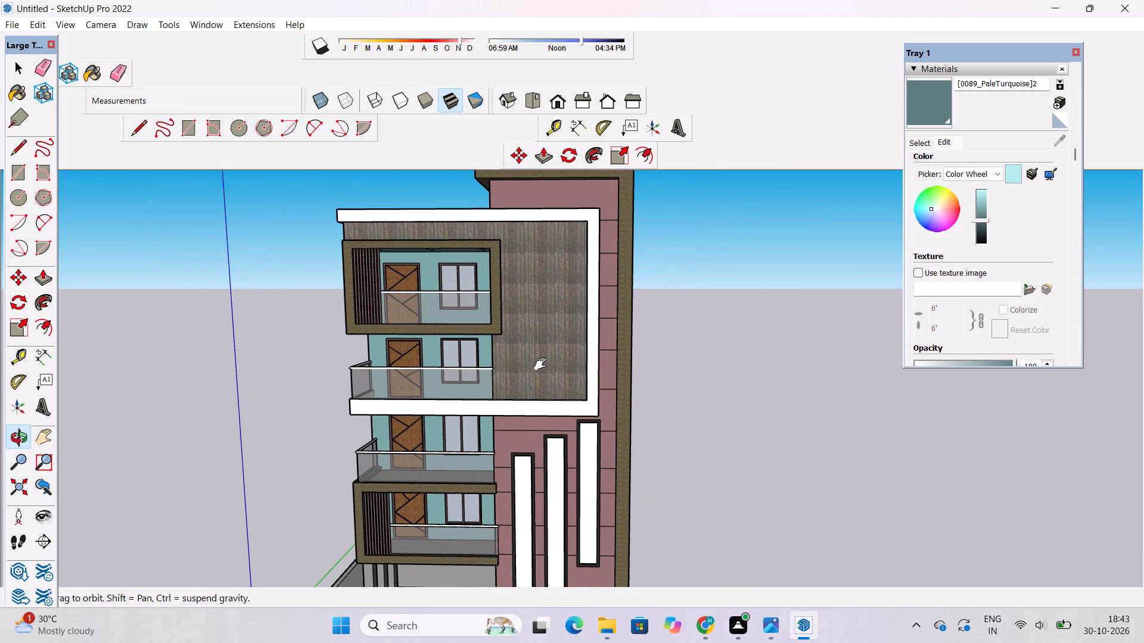
drag(526, 351, 579, 380)
scroll(494, 293, down, 3)
drag(493, 294, 658, 340)
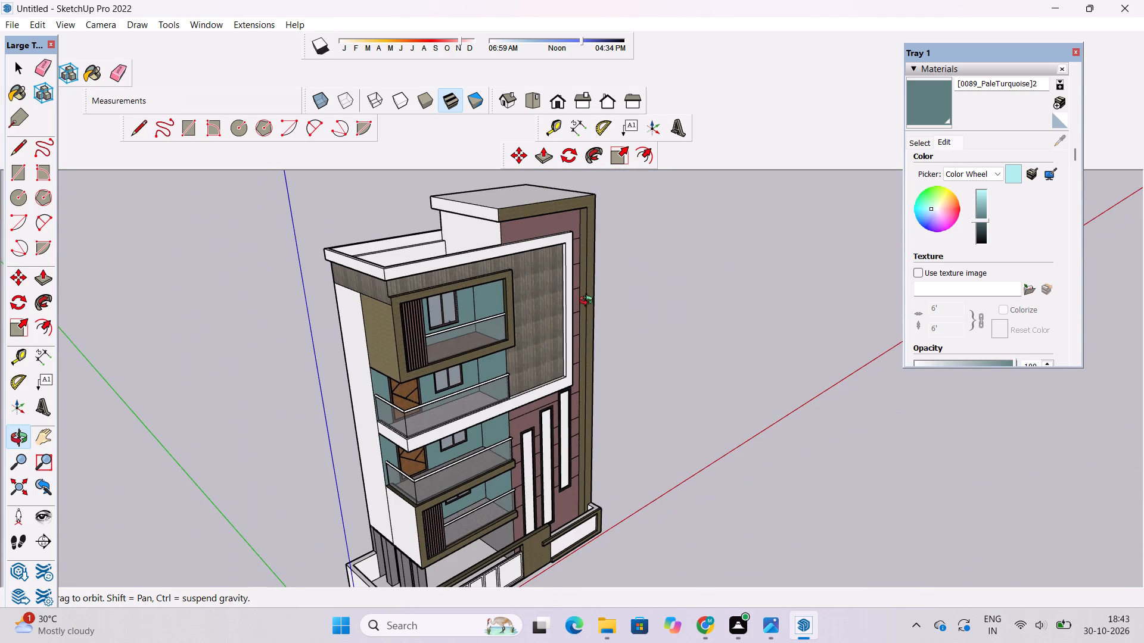
shift+drag(499, 276, 519, 302)
drag(536, 341, 443, 336)
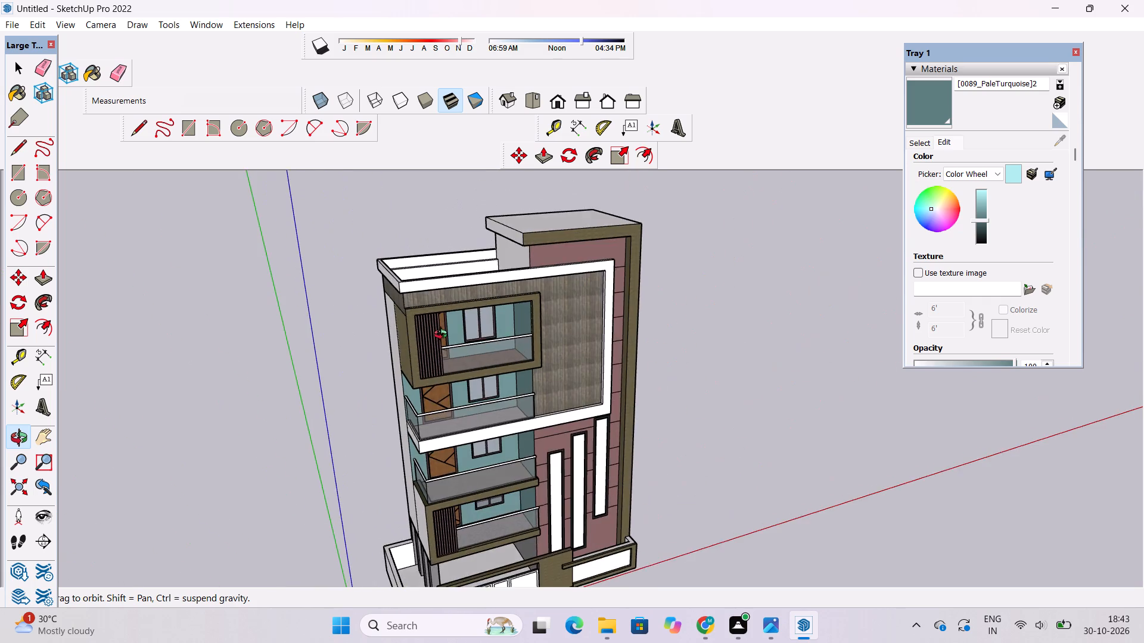
scroll(520, 394, up, 3)
shift+drag(524, 398, 575, 352)
drag(575, 352, 477, 295)
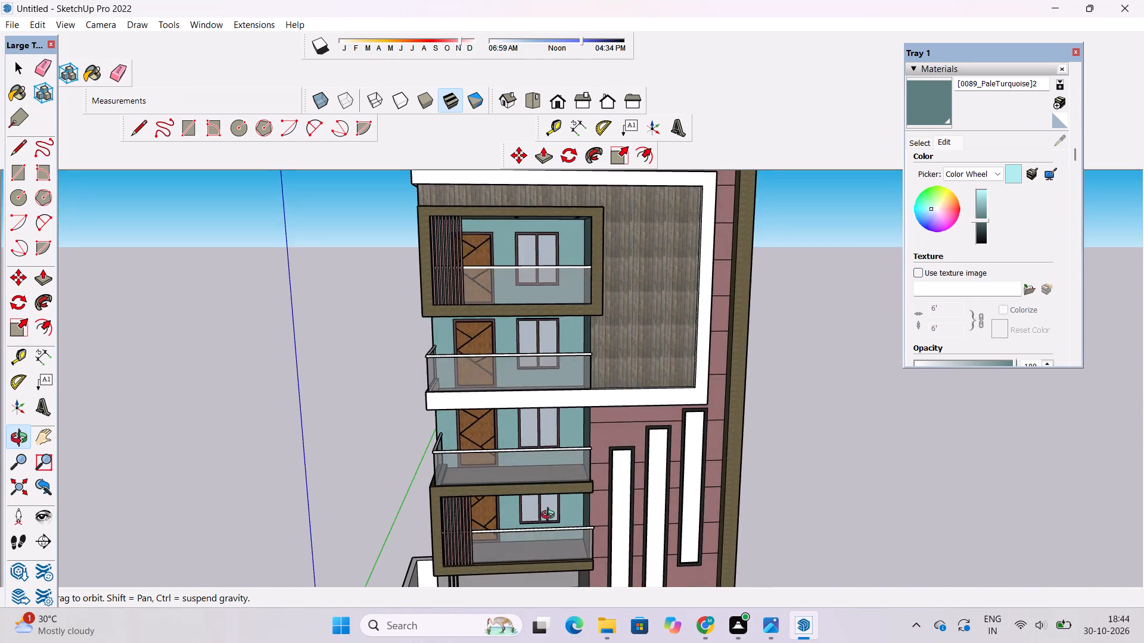
shift+drag(561, 545, 561, 376)
drag(574, 382, 520, 511)
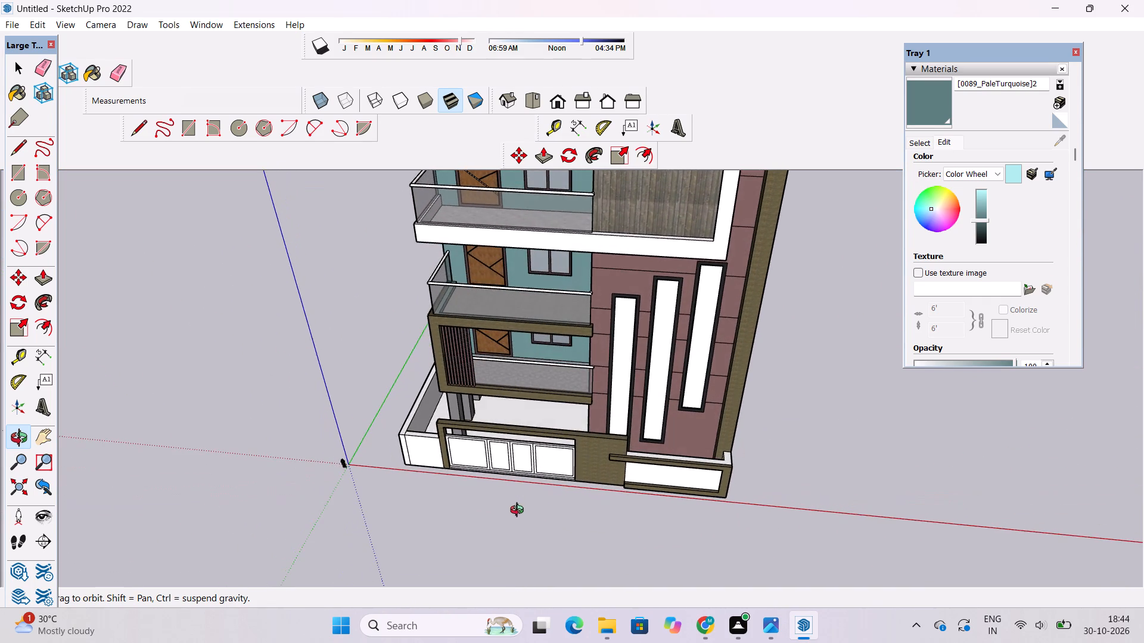
scroll(534, 423, up, 5)
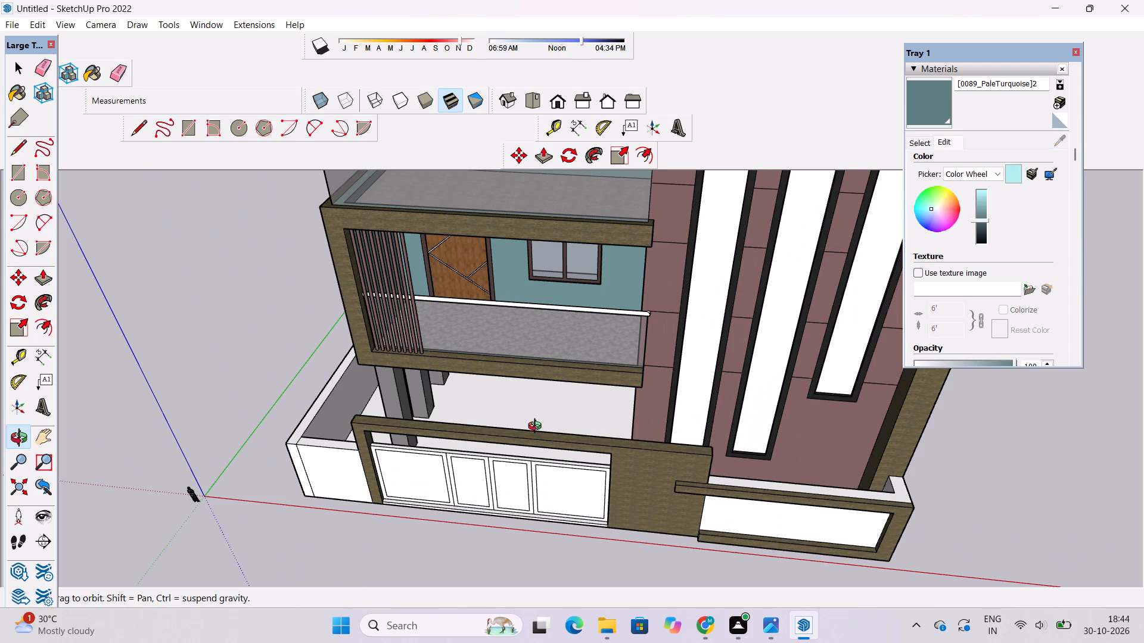
scroll(537, 427, down, 3)
shift+drag(543, 432, 548, 447)
drag(548, 448, 746, 363)
shift+drag(613, 474, 606, 430)
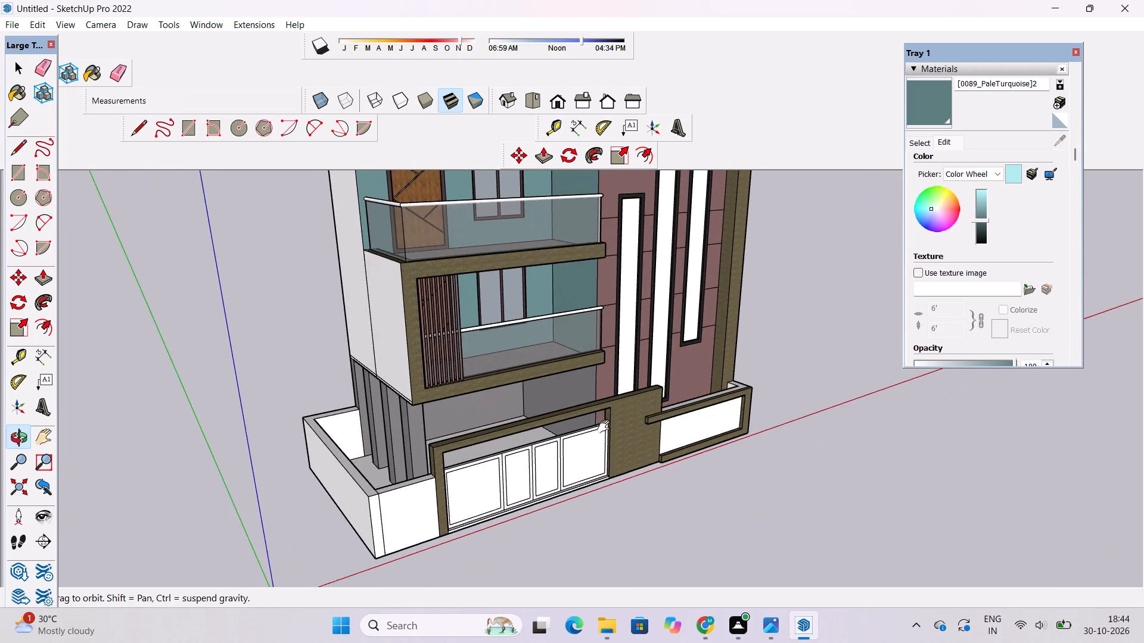
scroll(598, 407, up, 3)
shift+drag(595, 401, 595, 427)
drag(594, 429, 452, 447)
scroll(506, 396, down, 5)
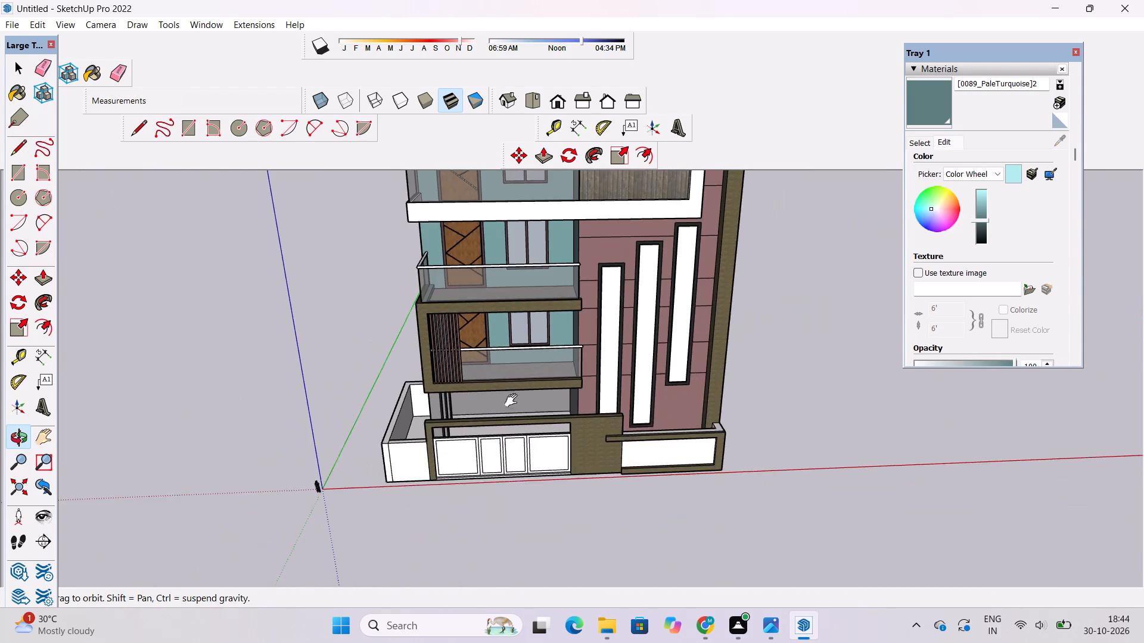
shift+drag(539, 392, 546, 416)
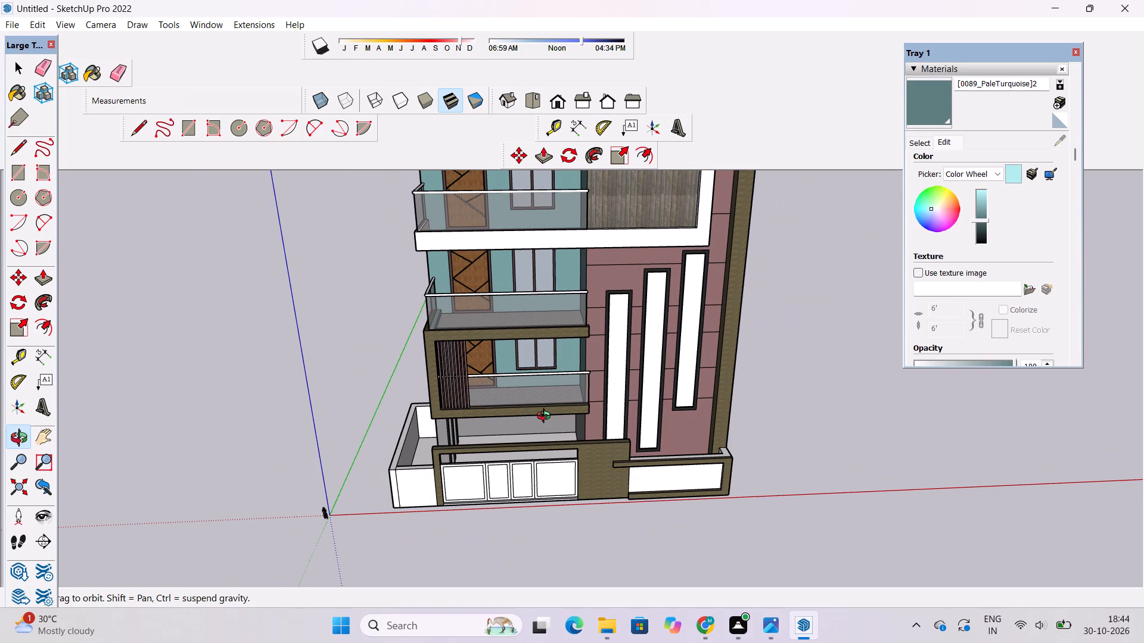
shift+scroll(546, 403, down, 2)
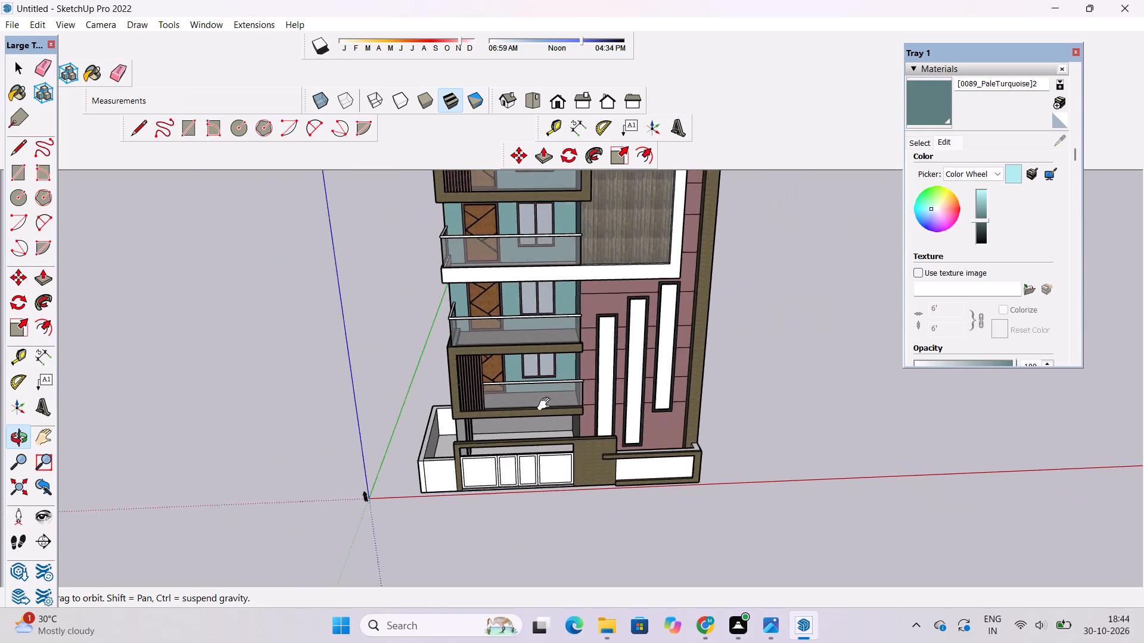
shift+scroll(546, 404, down, 2)
drag(549, 431, 834, 380)
Inspect the curbs and floors of the middle balconies up close from the building's open side, ending in the front view.
scroll(545, 366, up, 9)
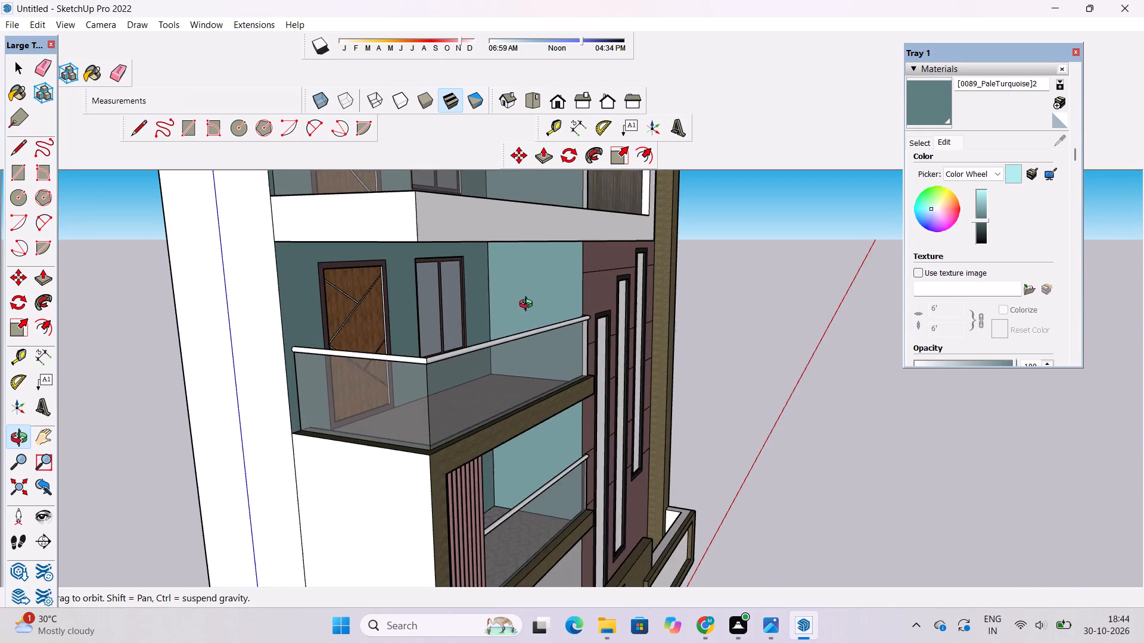
shift+drag(529, 296, 542, 319)
scroll(419, 334, up, 4)
shift+drag(418, 335, 453, 329)
drag(500, 323, 470, 332)
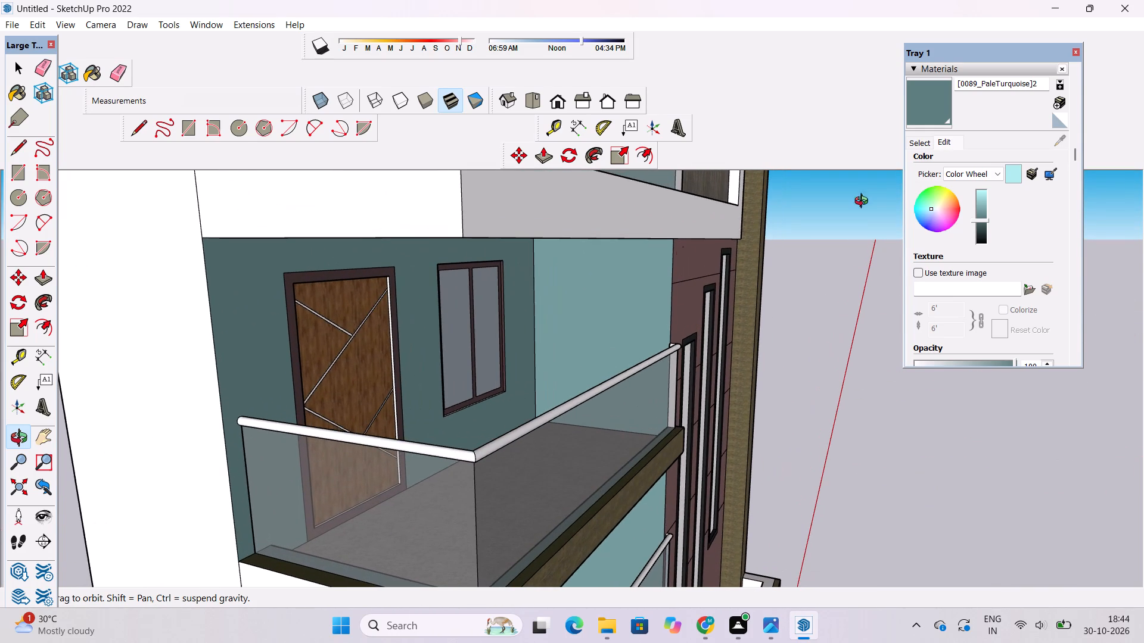
scroll(744, 310, down, 5)
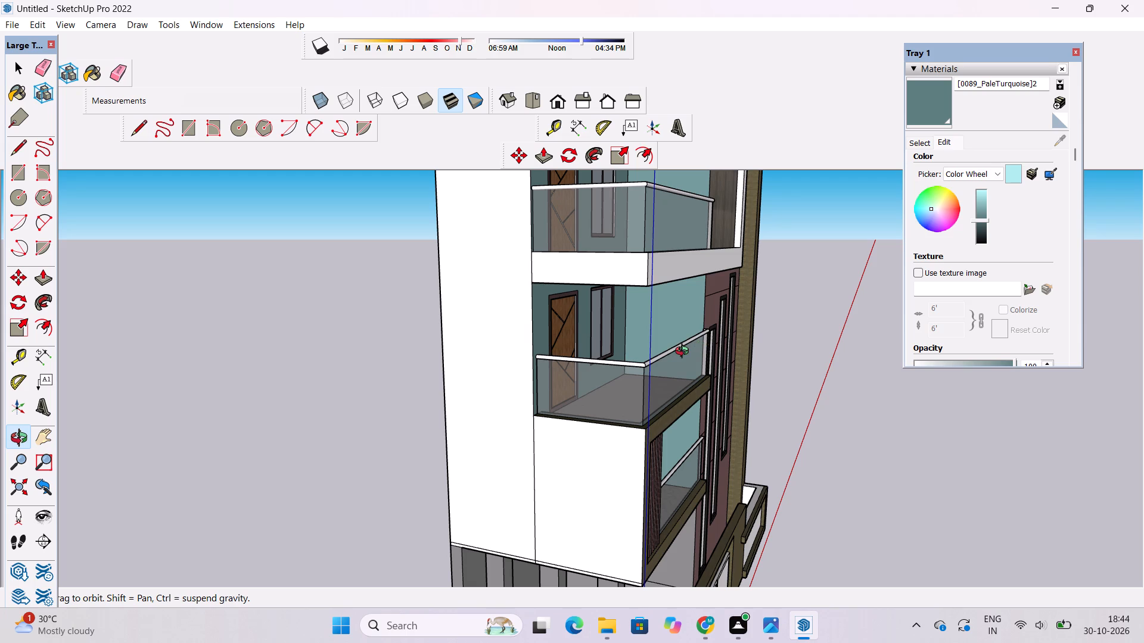
drag(660, 286, 676, 379)
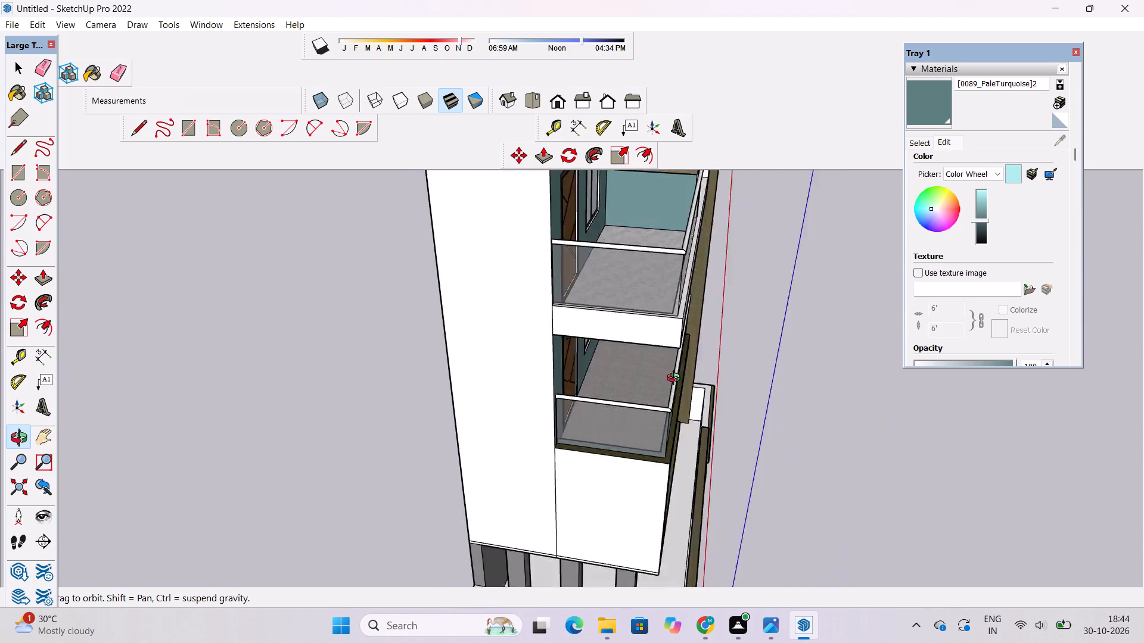
drag(676, 379, 454, 305)
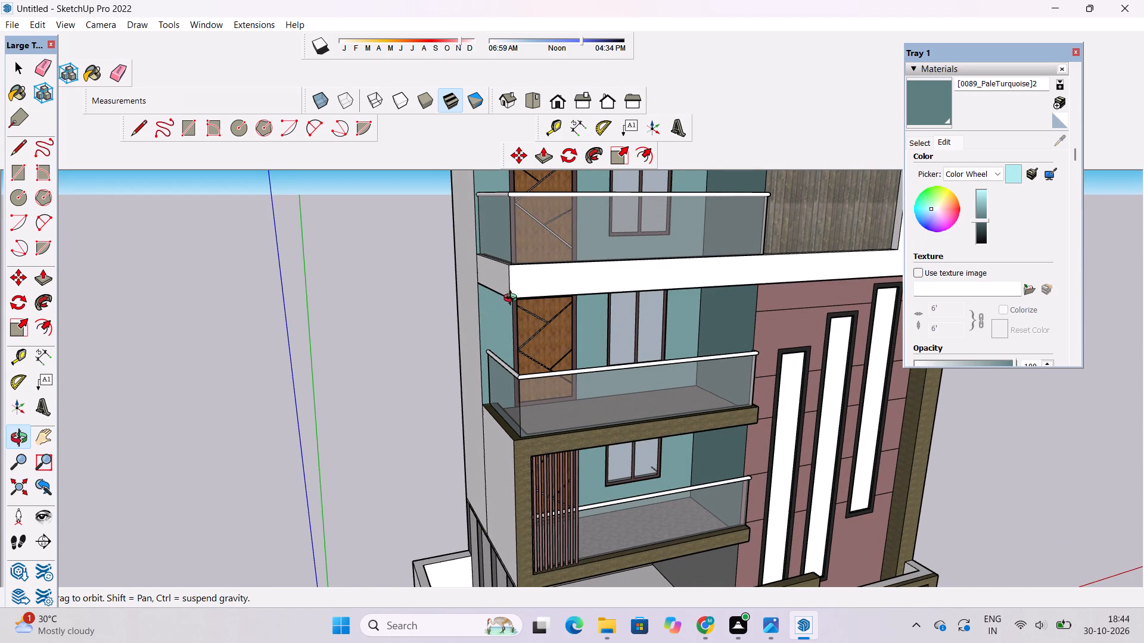
drag(530, 302, 826, 432)
scroll(506, 264, up, 10)
shift+drag(647, 221, 519, 280)
drag(518, 280, 523, 282)
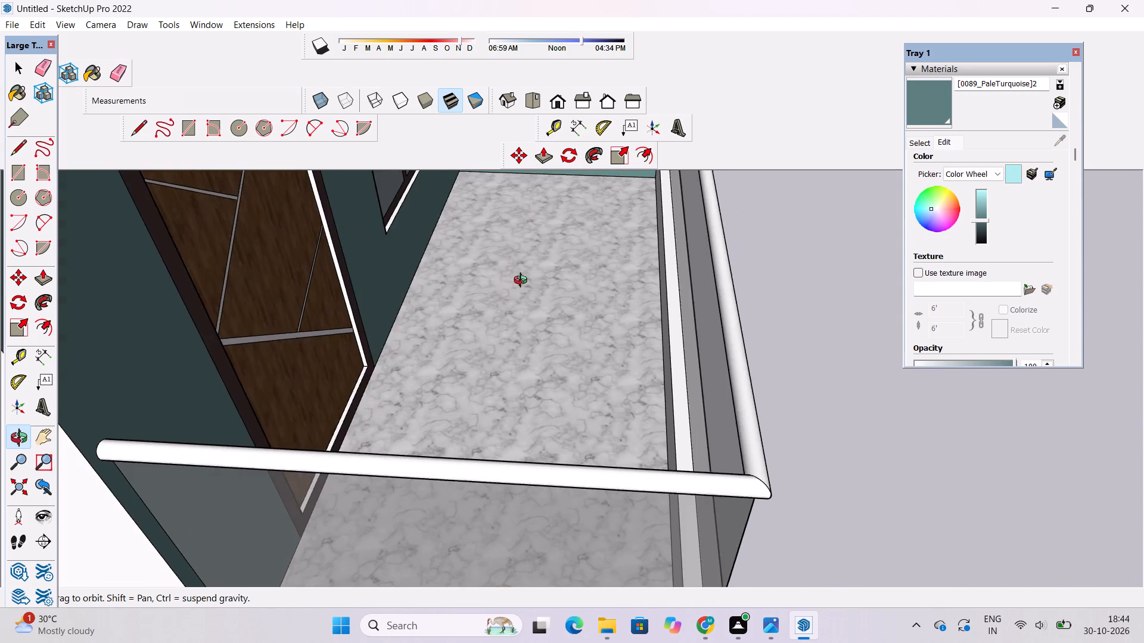
drag(523, 282, 565, 271)
scroll(723, 258, up, 4)
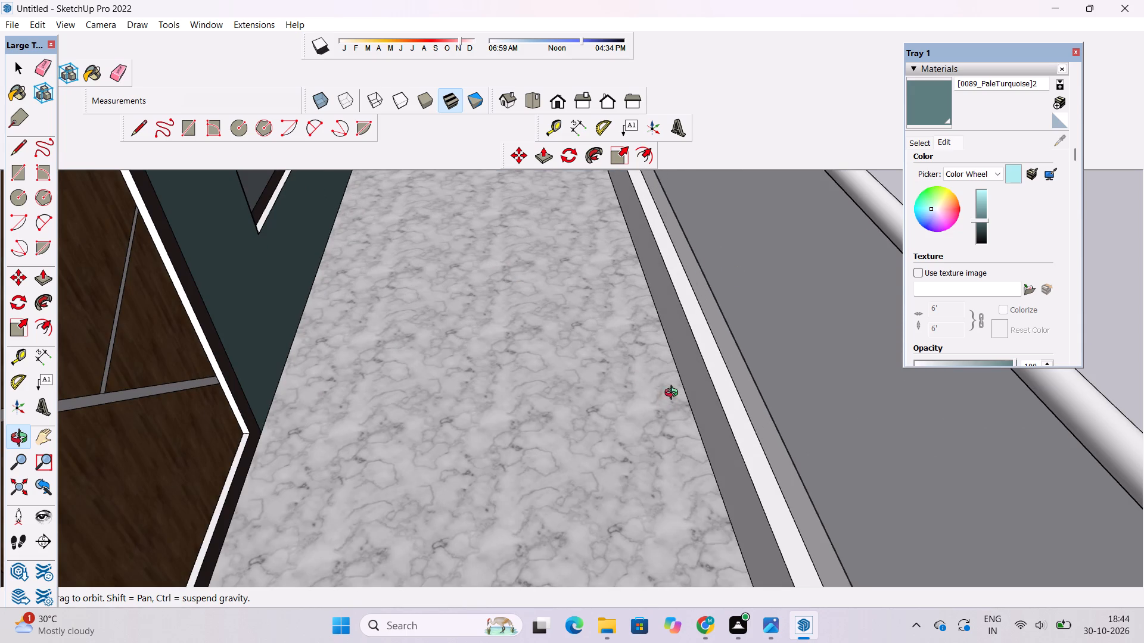
shift+drag(660, 385, 563, 352)
drag(571, 364, 937, 406)
drag(935, 404, 851, 420)
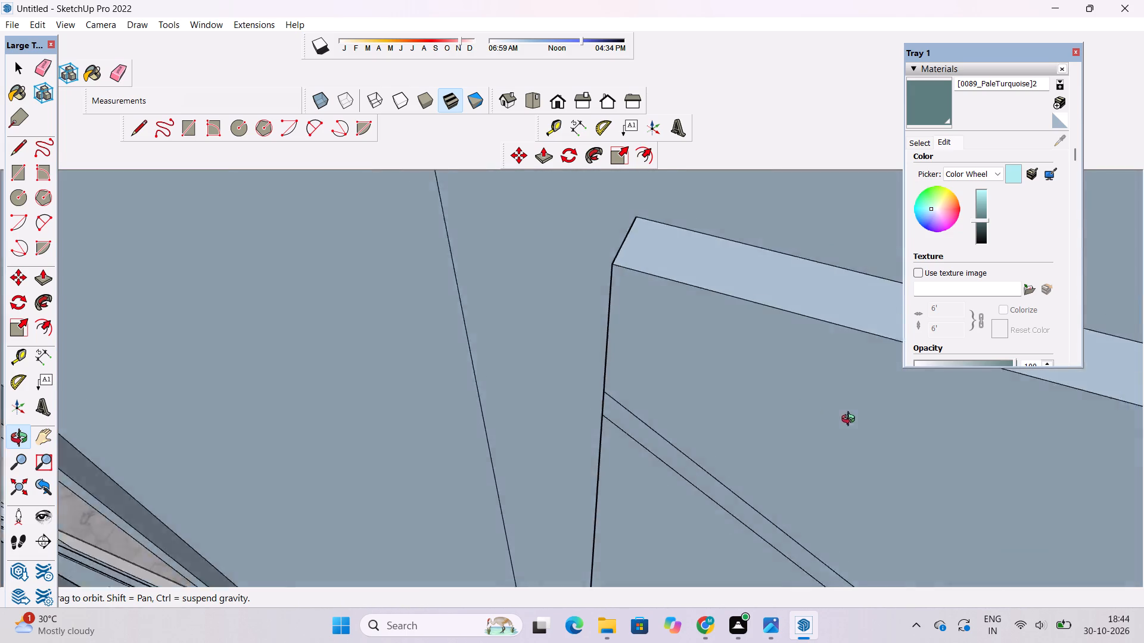
drag(851, 420, 448, 390)
scroll(456, 373, down, 5)
shift+drag(753, 452, 576, 357)
scroll(554, 339, down, 6)
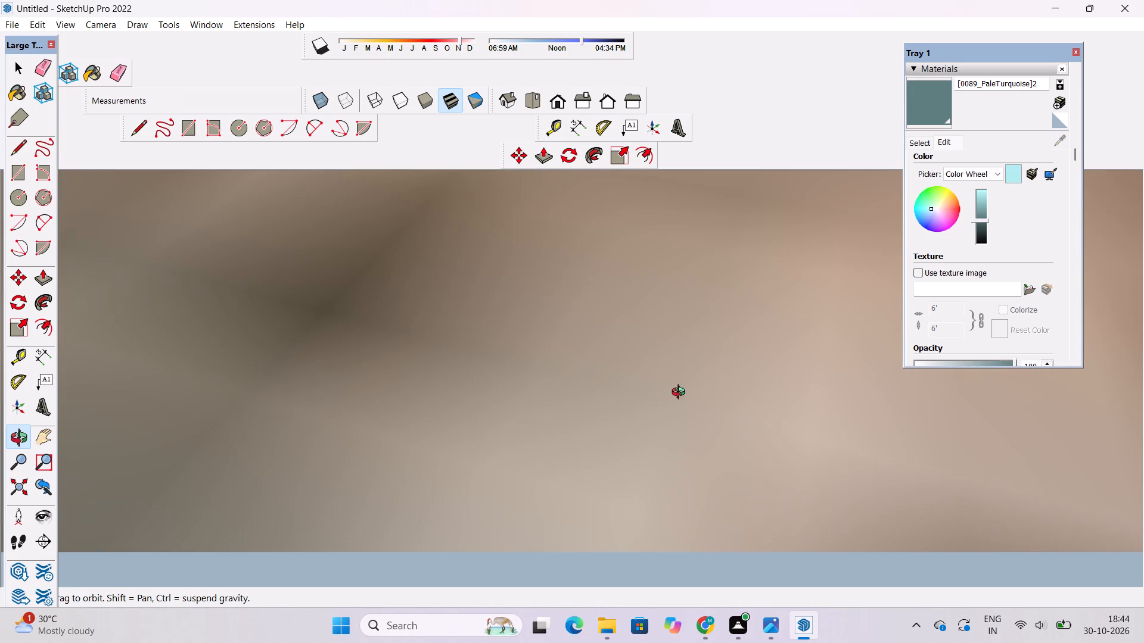
click(561, 101)
Paint the inner faces and top of the curb on the white-banded balcony below the top framed one with [0089_PaleTurquoise]2.
scroll(707, 316, down, 8)
shift+drag(546, 274, 551, 285)
drag(552, 286, 806, 346)
drag(394, 376, 641, 461)
scroll(580, 356, up, 4)
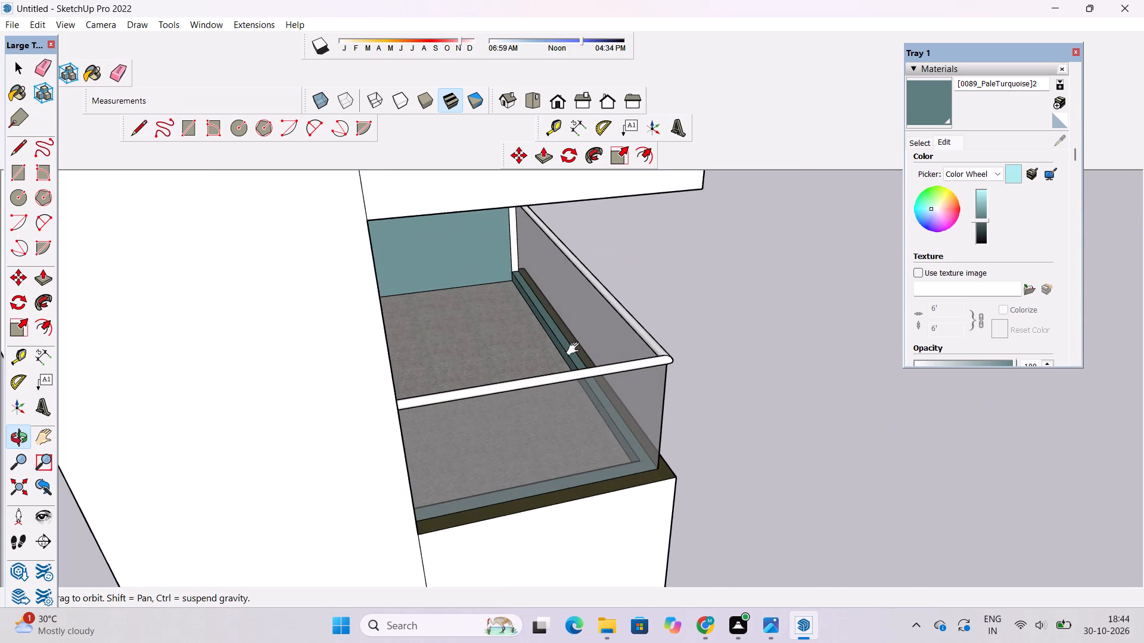
shift+scroll(570, 315, down, 7)
shift+drag(578, 325, 581, 452)
scroll(562, 335, up, 9)
shift+drag(568, 334, 431, 362)
drag(430, 362, 447, 379)
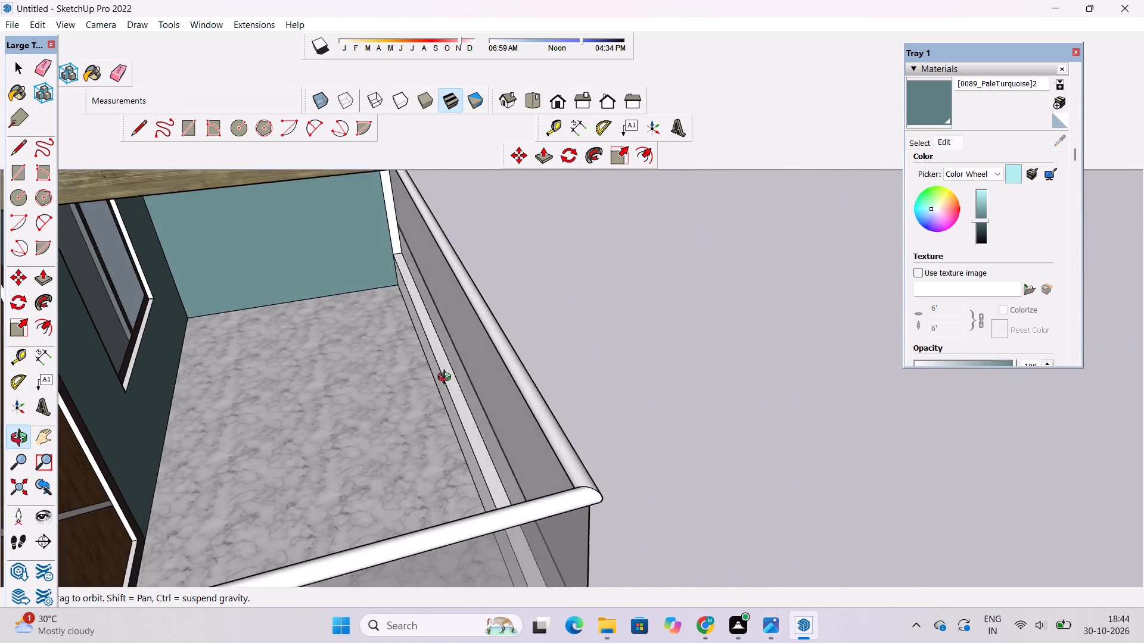
drag(447, 379, 492, 385)
shift+drag(499, 386, 383, 372)
scroll(371, 378, up, 10)
drag(372, 391, 587, 398)
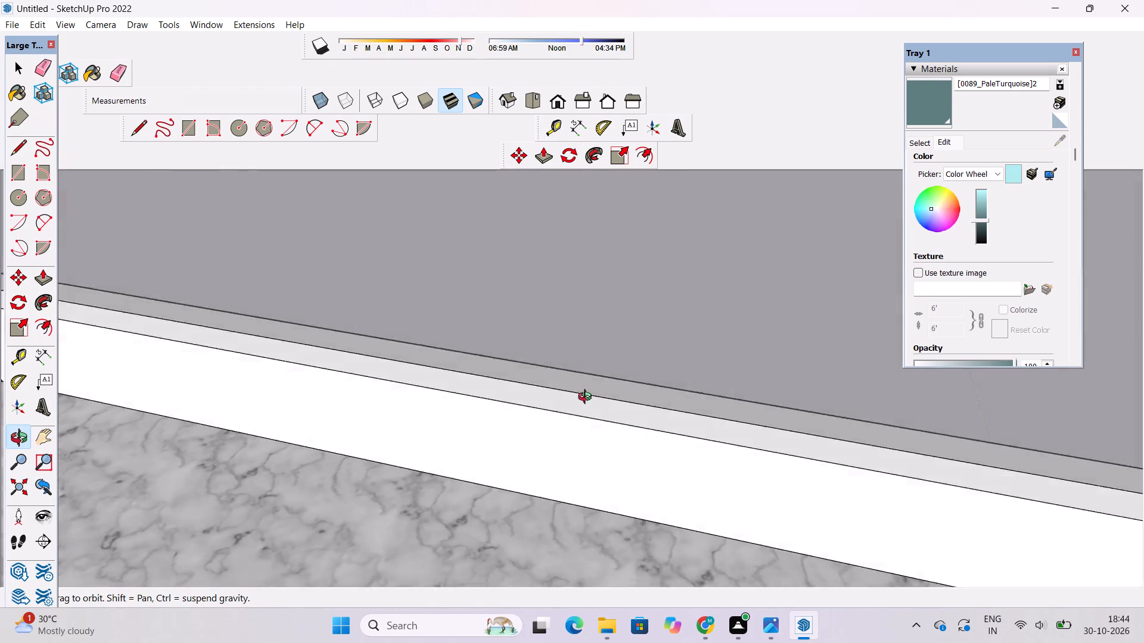
drag(587, 398, 201, 392)
drag(791, 392, 436, 376)
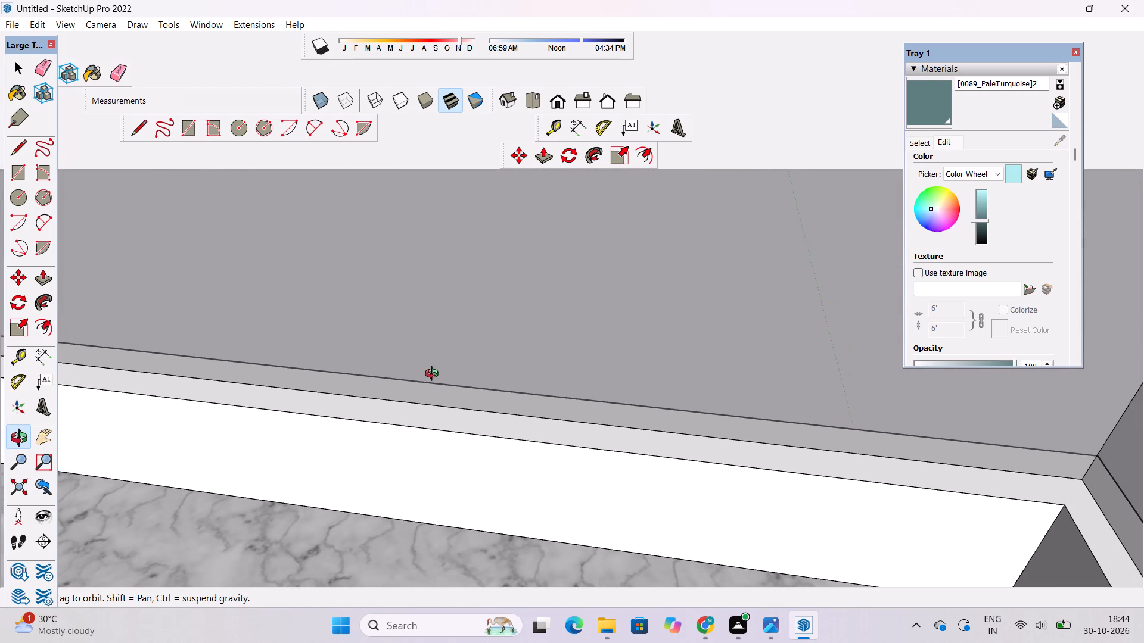
drag(437, 376, 624, 355)
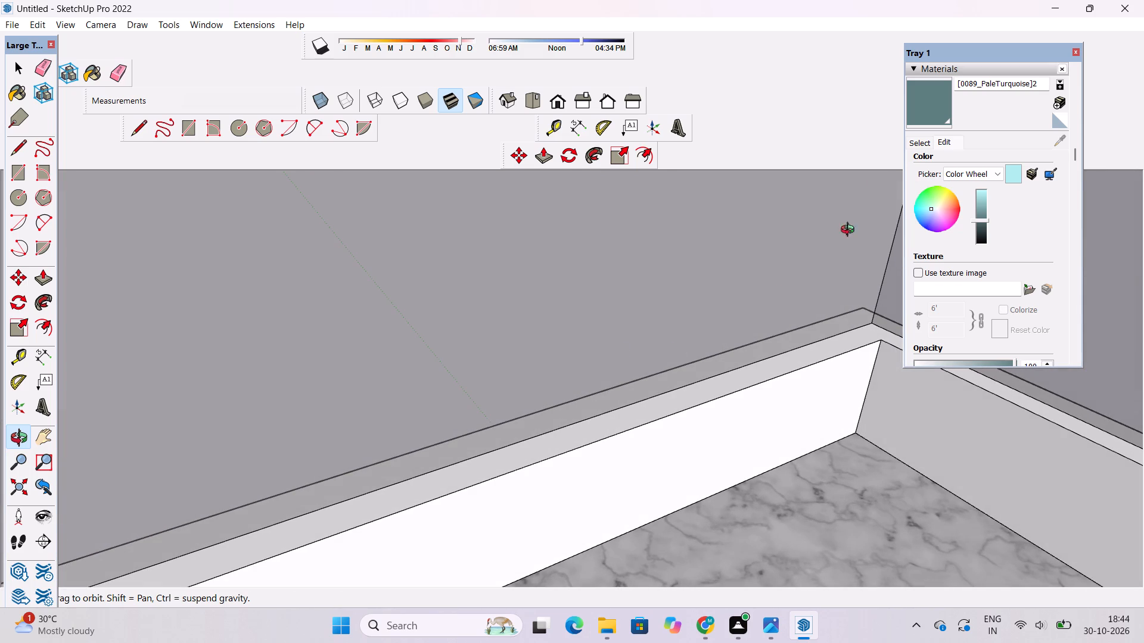
click(927, 104)
click(857, 376)
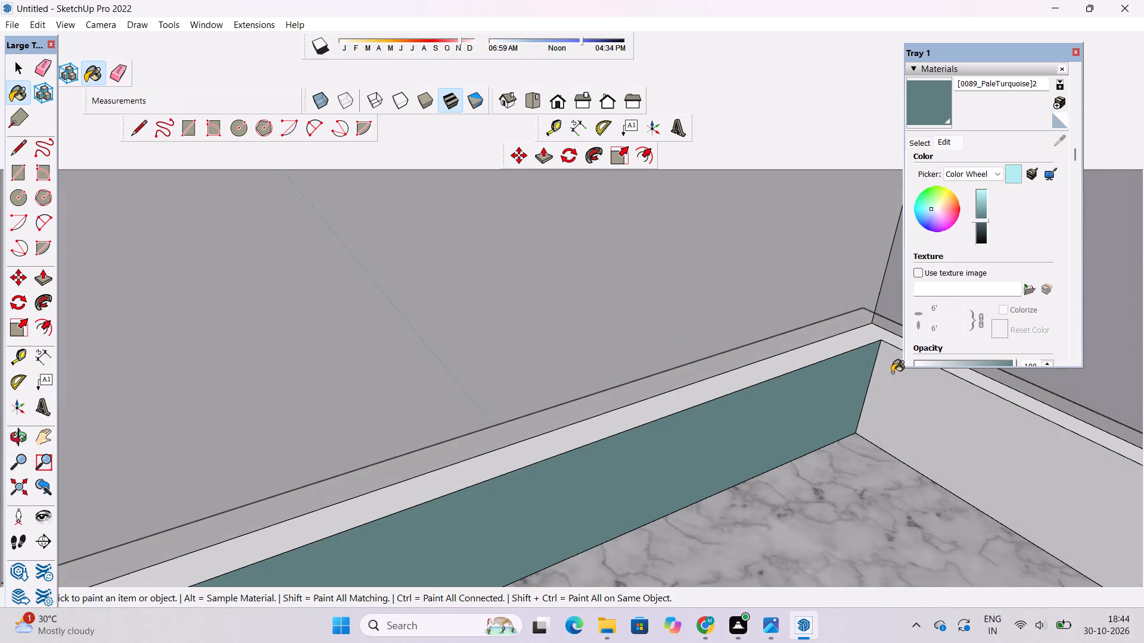
click(901, 372)
click(874, 330)
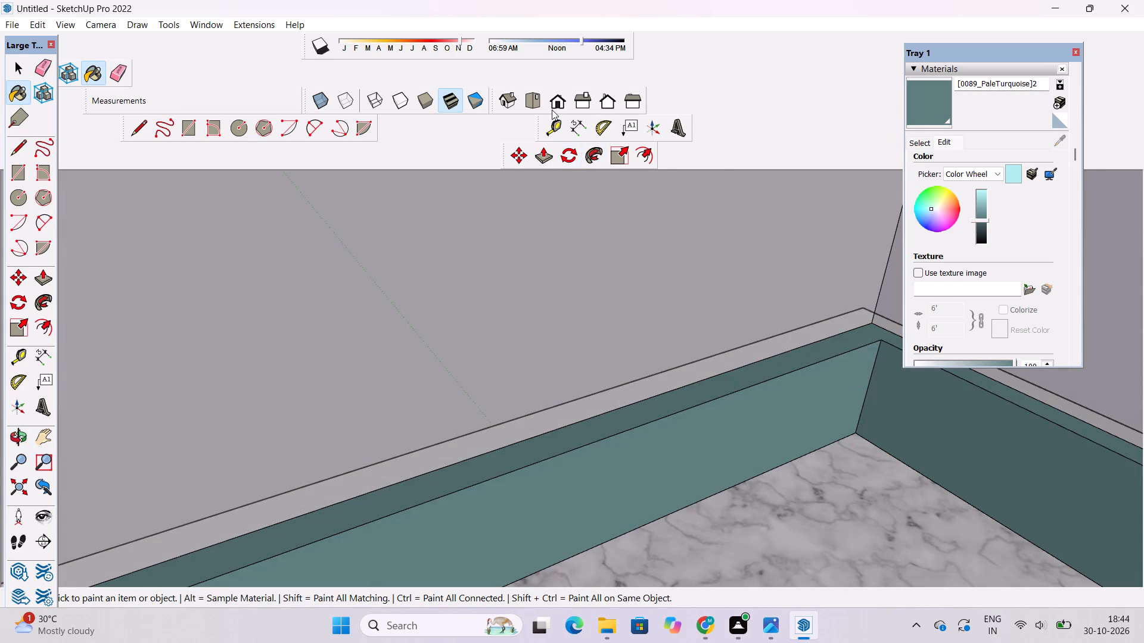
Examine the top framed balcony, its ceiling and slatted screen, and the white-banded balcony below it from several angles.
click(552, 105)
scroll(257, 425, down, 14)
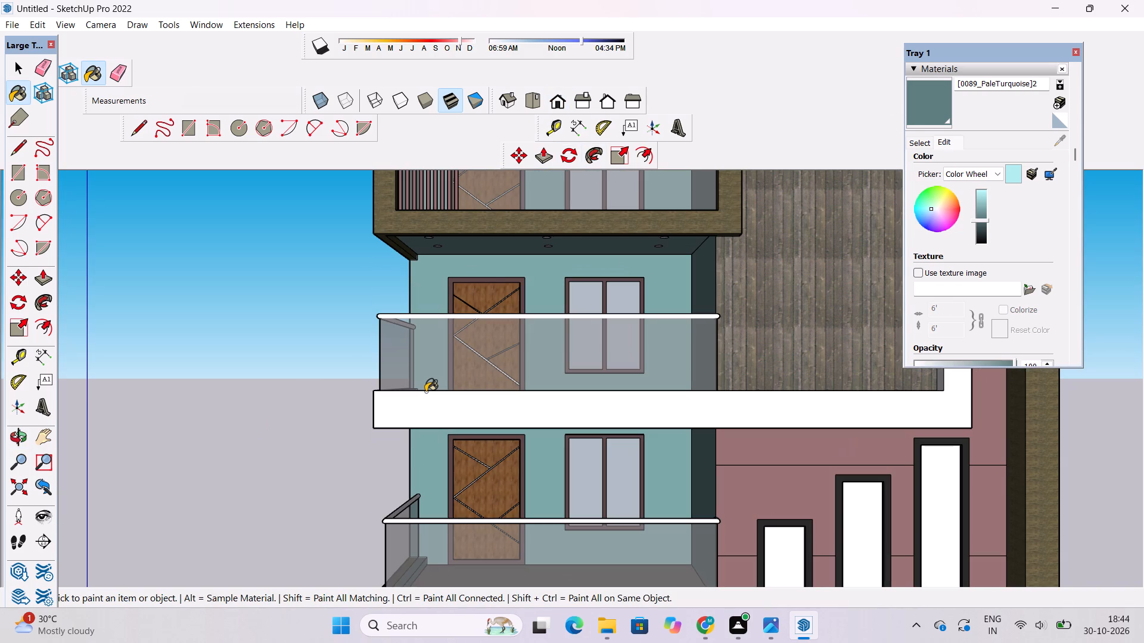
key(o)
scroll(370, 385, down, 9)
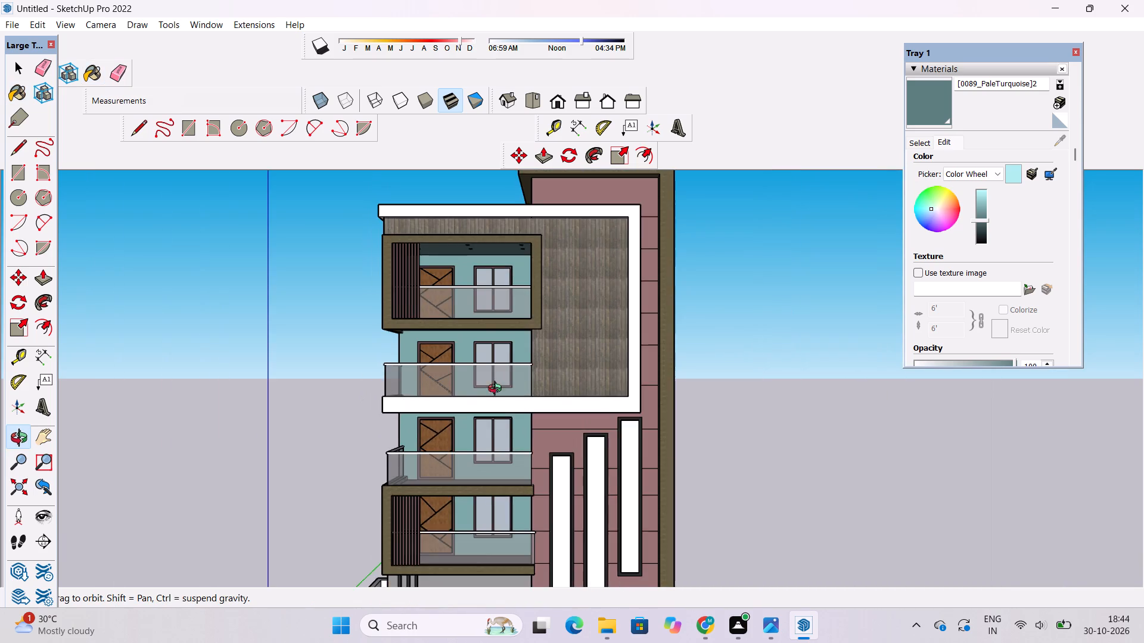
shift+drag(501, 386, 543, 555)
scroll(455, 333, up, 9)
shift+drag(453, 332, 494, 480)
drag(498, 486, 495, 339)
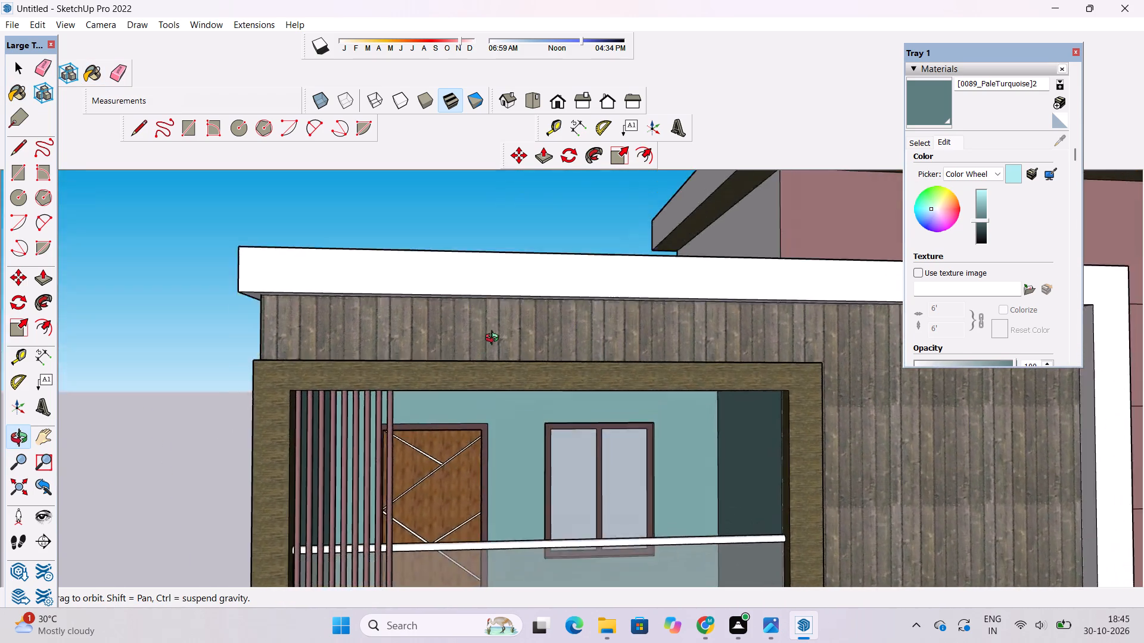
drag(495, 339, 551, 298)
drag(529, 358, 520, 330)
scroll(520, 328, down, 2)
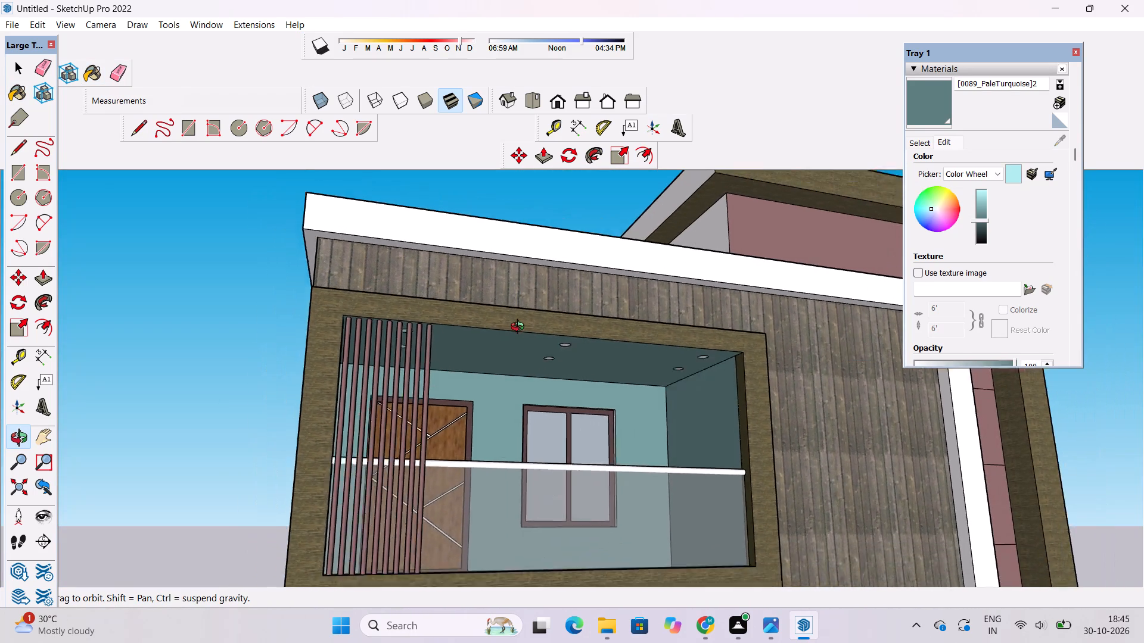
scroll(520, 328, down, 2)
drag(337, 360, 578, 382)
drag(573, 382, 546, 295)
drag(537, 307, 469, 388)
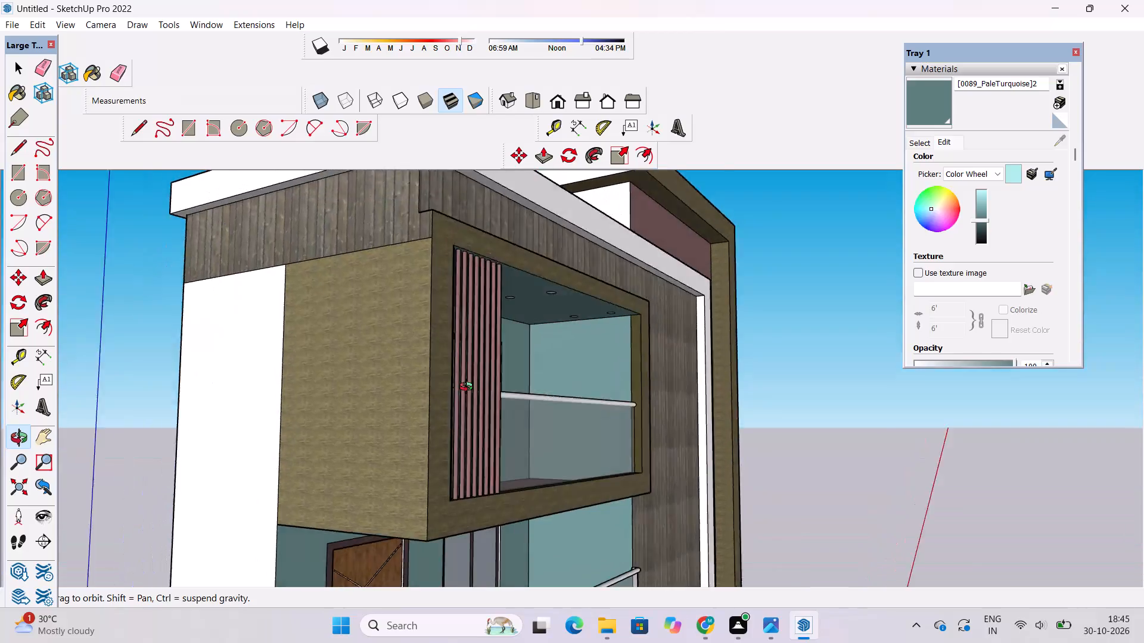
drag(469, 388, 459, 391)
drag(487, 310, 540, 188)
drag(588, 294, 423, 405)
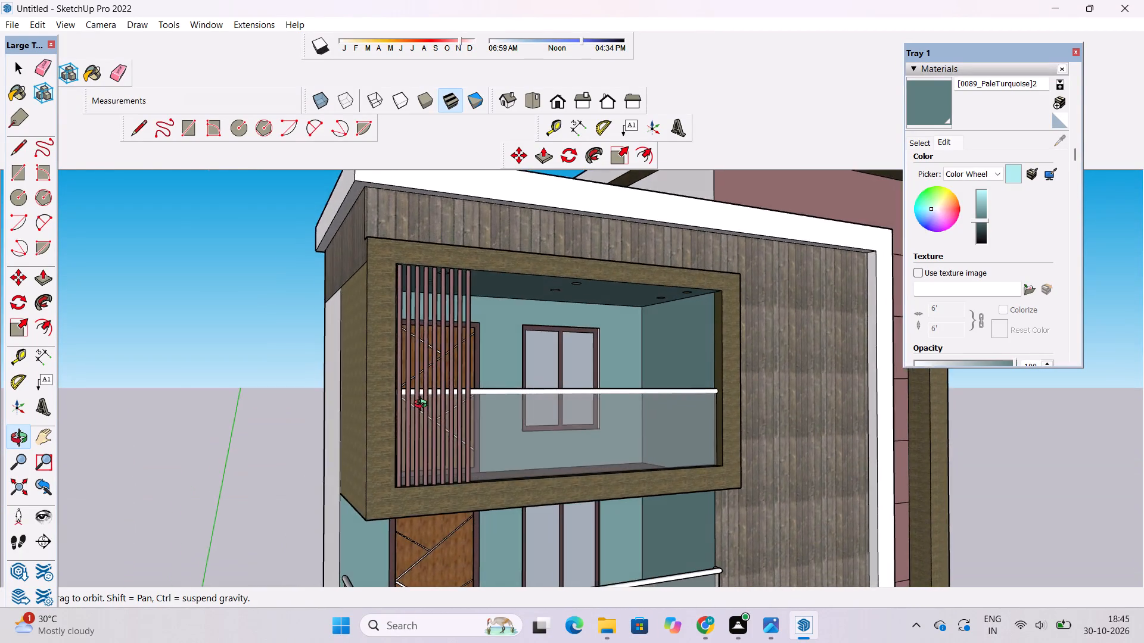
drag(423, 405, 404, 357)
scroll(411, 325, down, 6)
drag(517, 371, 406, 430)
scroll(474, 454, up, 5)
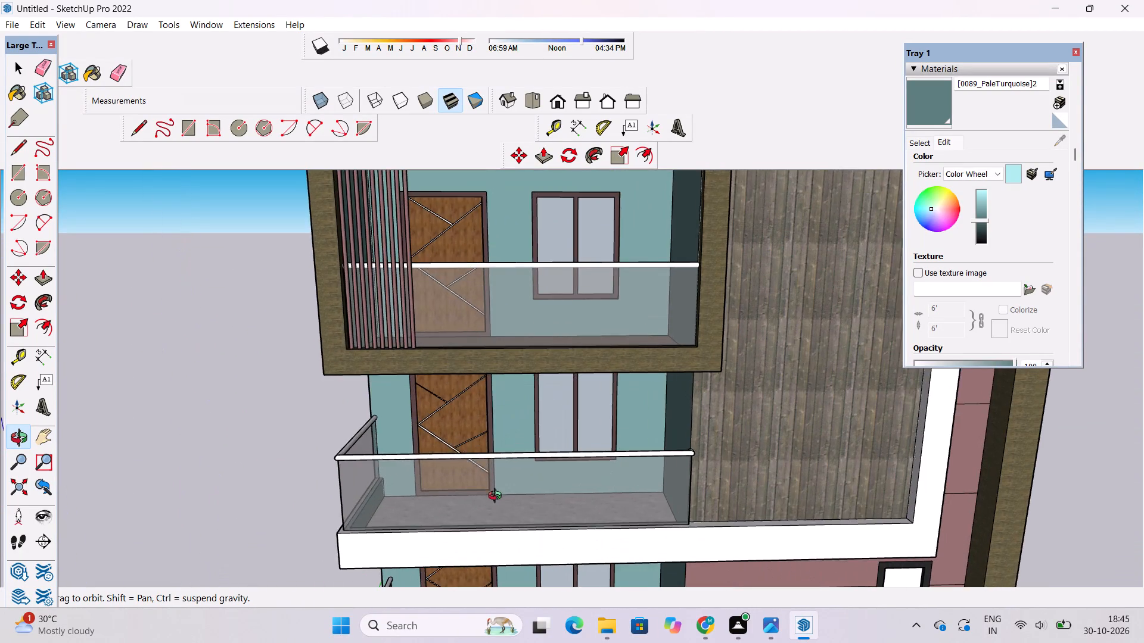
shift+drag(498, 497, 499, 452)
drag(499, 452, 498, 448)
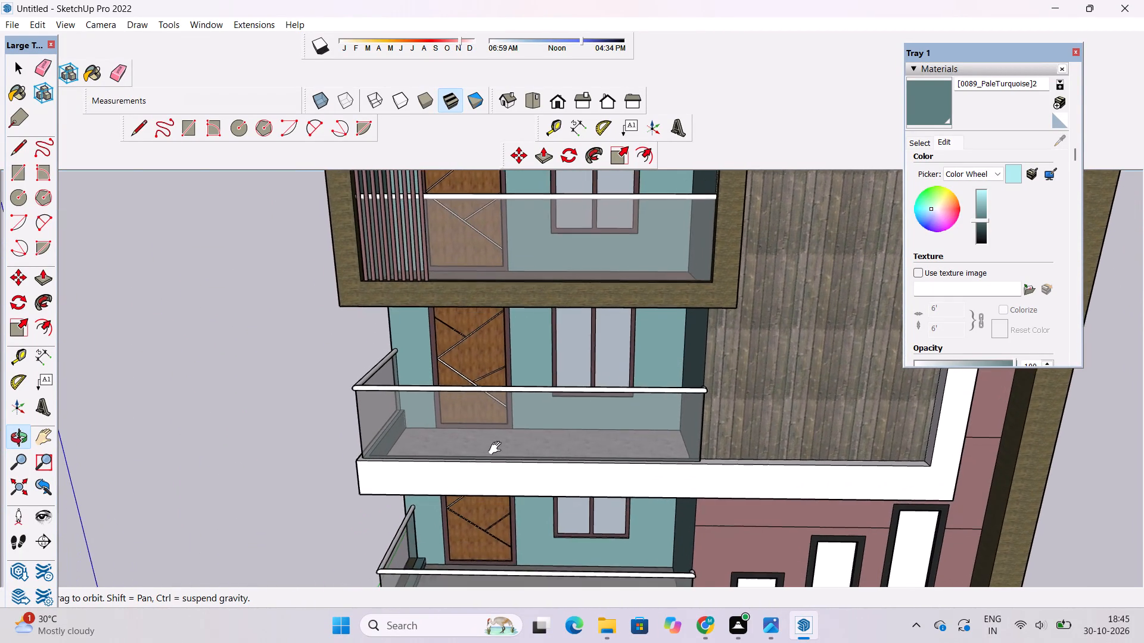
Examine the lower balconies and the slatted screen, floor and curb of the lowest framed balcony up close.
drag(498, 448, 499, 446)
shift+scroll(500, 443, down, 5)
shift+drag(543, 526, 532, 444)
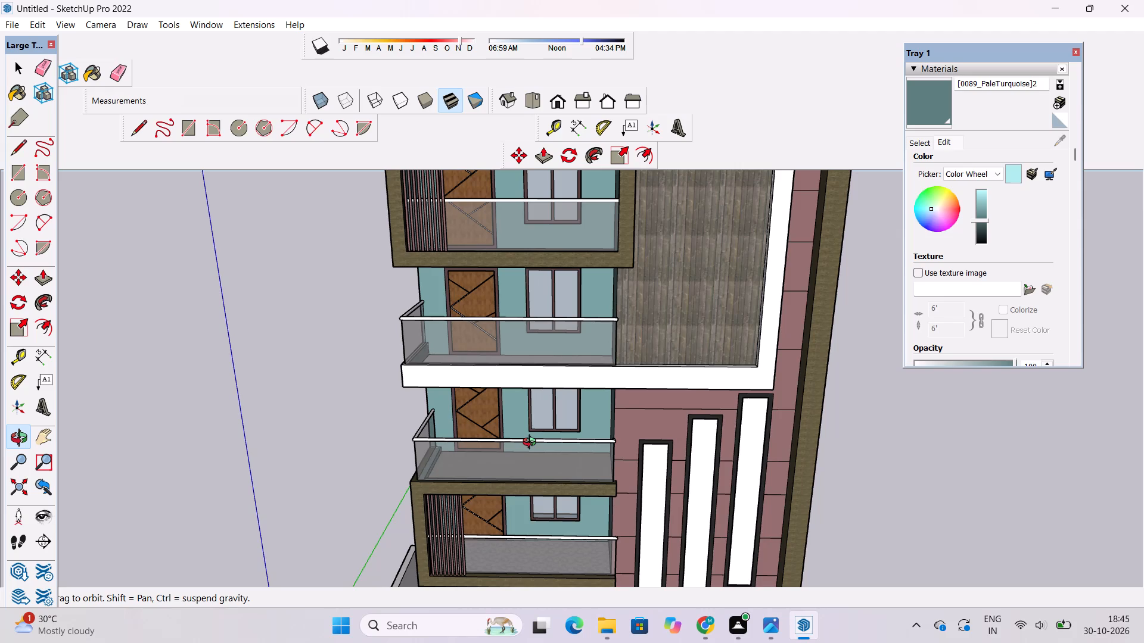
scroll(530, 449, down, 2)
shift+drag(528, 507, 521, 426)
drag(512, 443, 307, 623)
scroll(550, 372, up, 14)
shift+drag(486, 382, 498, 450)
scroll(512, 415, up, 5)
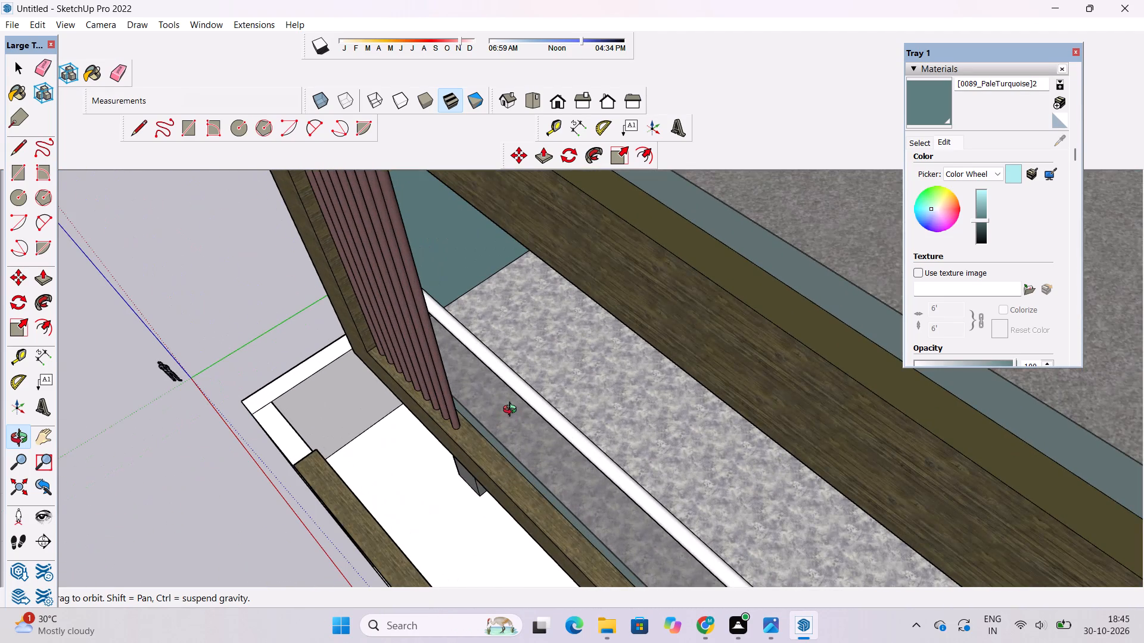
drag(412, 441, 518, 389)
scroll(540, 359, down, 7)
shift+drag(559, 422, 474, 369)
drag(472, 385, 533, 323)
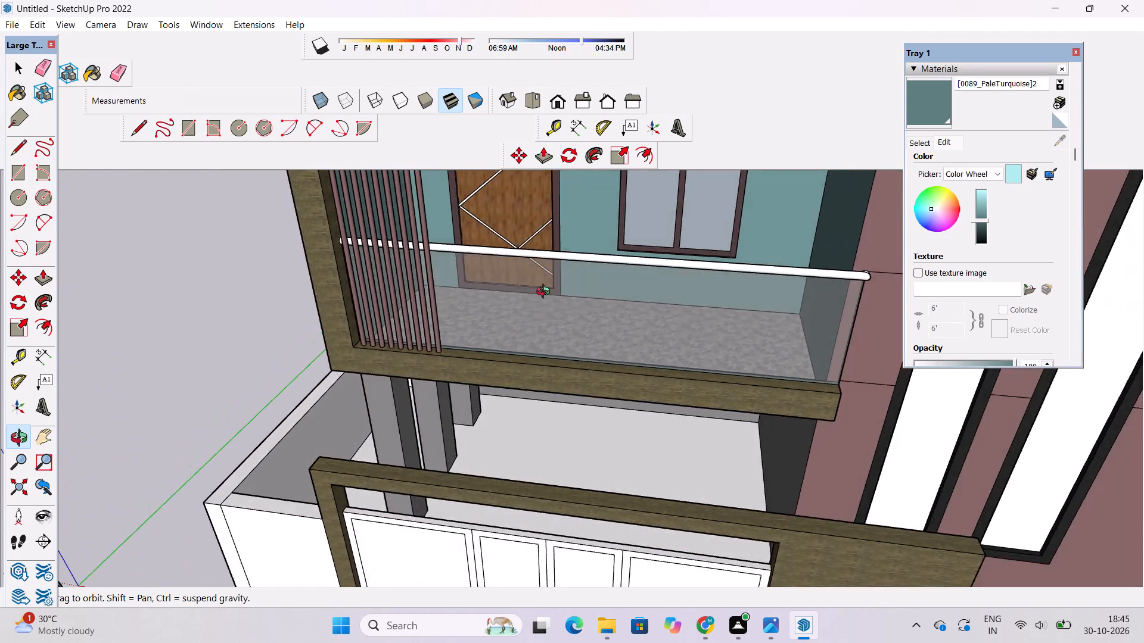
Examine the lower facade, the boundary wall with its gate, and the whole front elevation from several angles.
scroll(546, 293, down, 4)
drag(607, 321, 733, 333)
scroll(728, 307, down, 5)
shift+drag(723, 299, 575, 350)
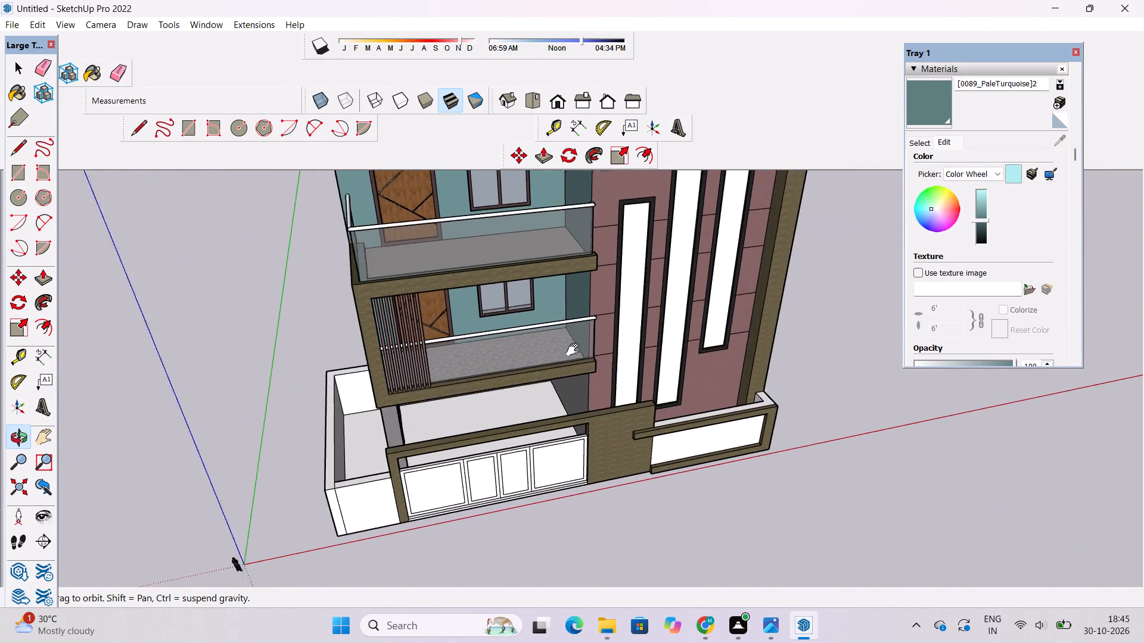
shift+drag(575, 350, 572, 351)
drag(565, 366, 543, 331)
scroll(542, 329, down, 4)
shift+drag(592, 373, 511, 341)
scroll(511, 335, down, 4)
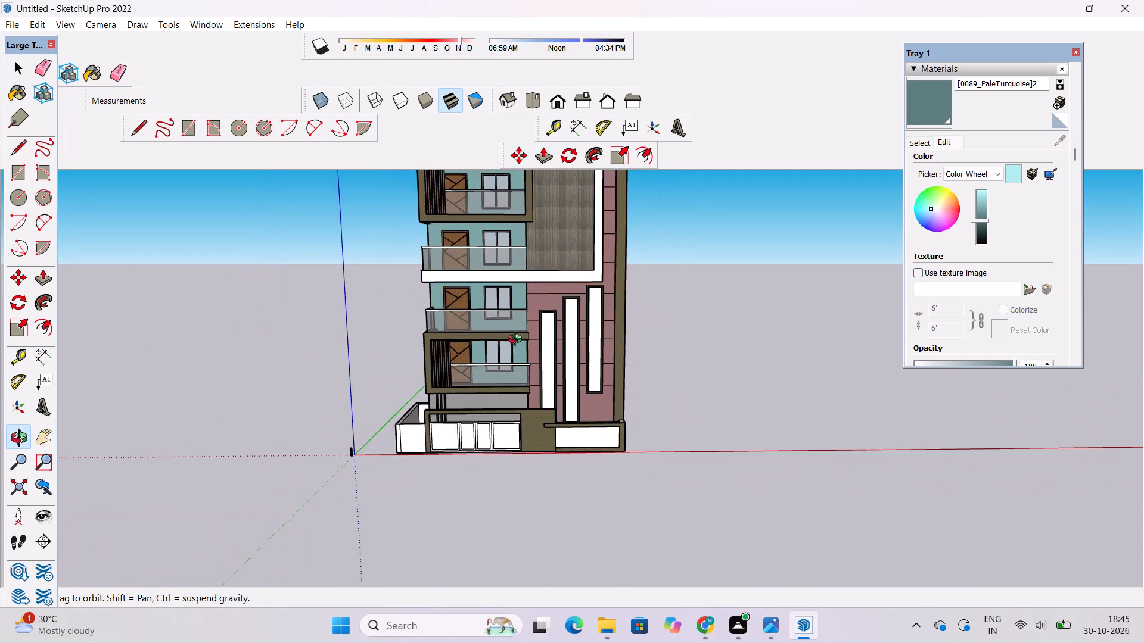
shift+drag(527, 345, 508, 405)
shift+scroll(505, 364, down, 2)
shift+scroll(498, 372, up, 2)
shift+drag(498, 374, 489, 363)
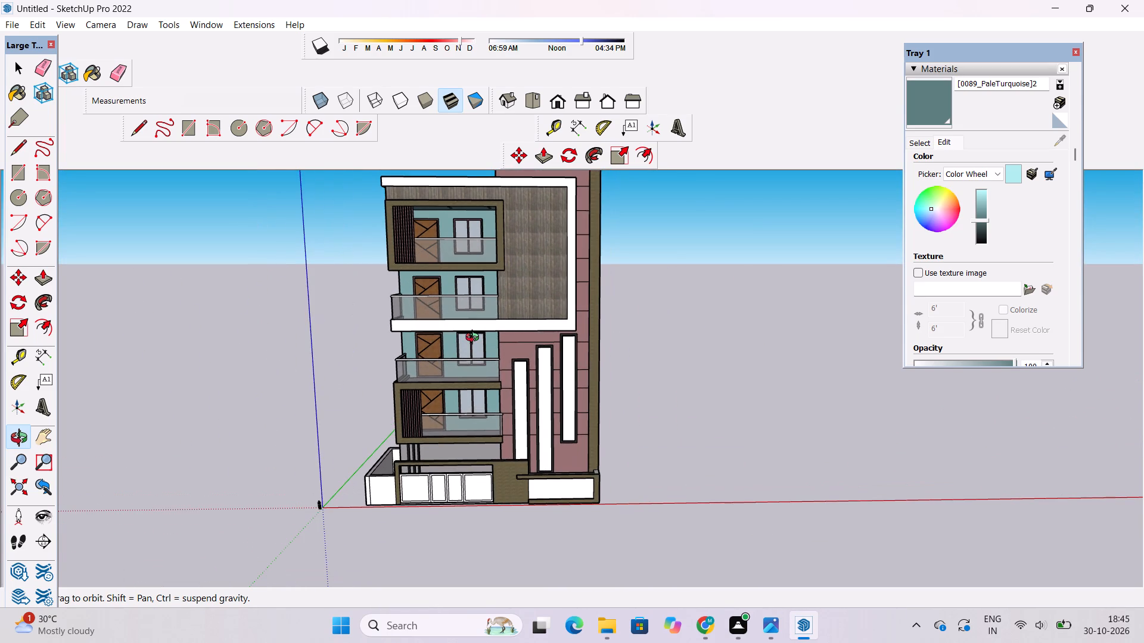
shift+drag(474, 339, 499, 371)
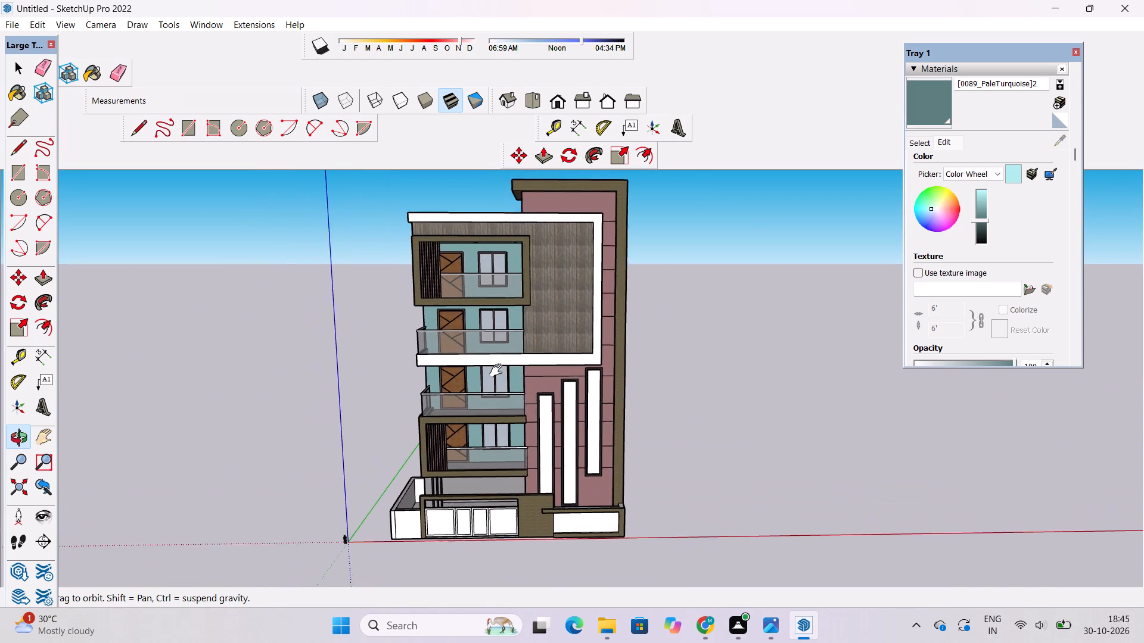
shift+drag(499, 371, 500, 374)
shift+drag(499, 380, 487, 366)
Paint both window panes on the top framed balcony and the white-banded balcony below it with 0090_LightCyan.
click(923, 143)
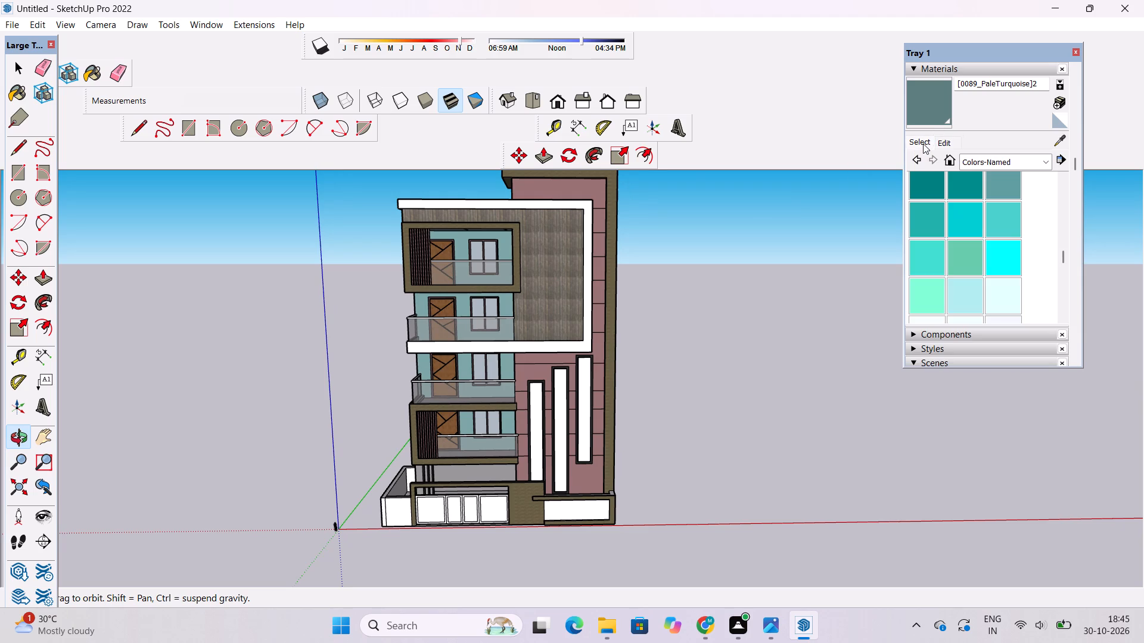
click(1010, 292)
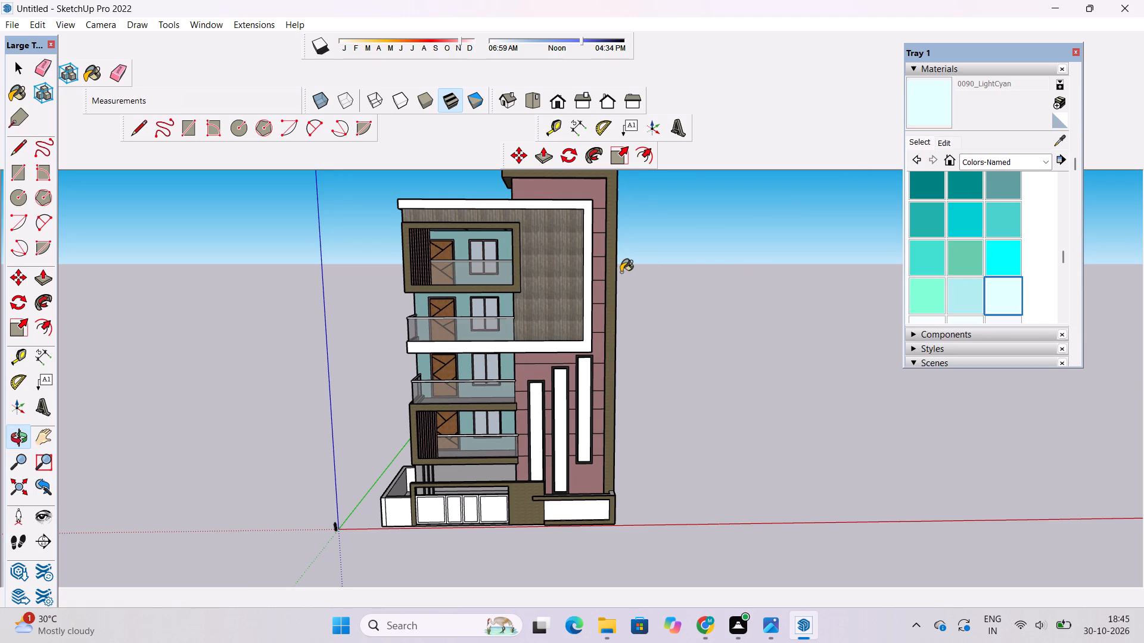
scroll(489, 262, up, 7)
click(490, 239)
click(465, 246)
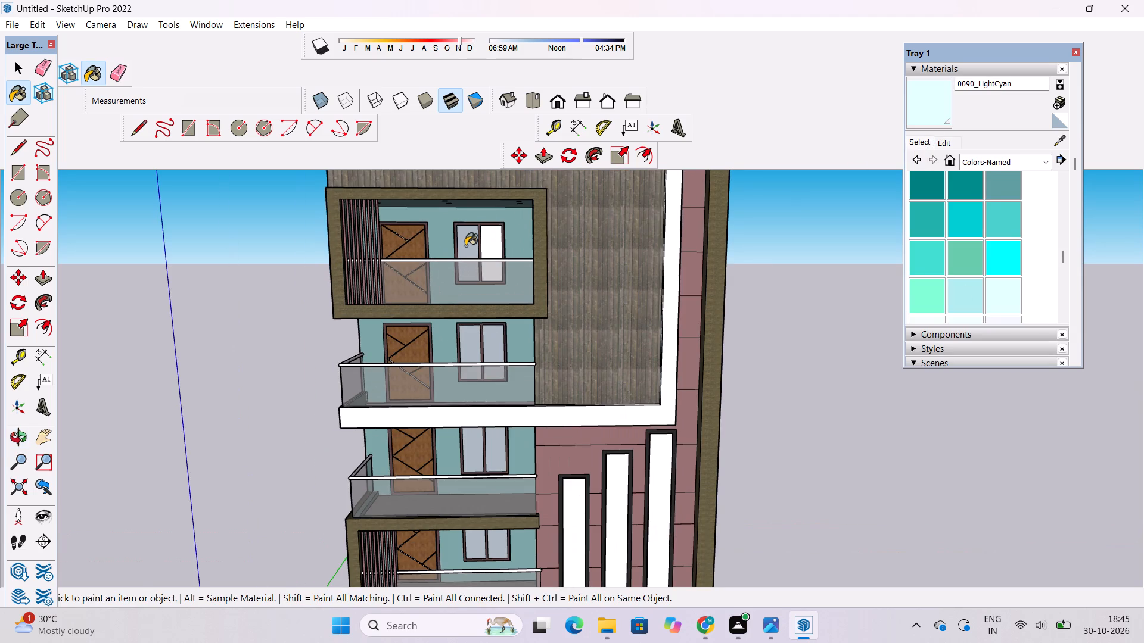
scroll(503, 217, down, 9)
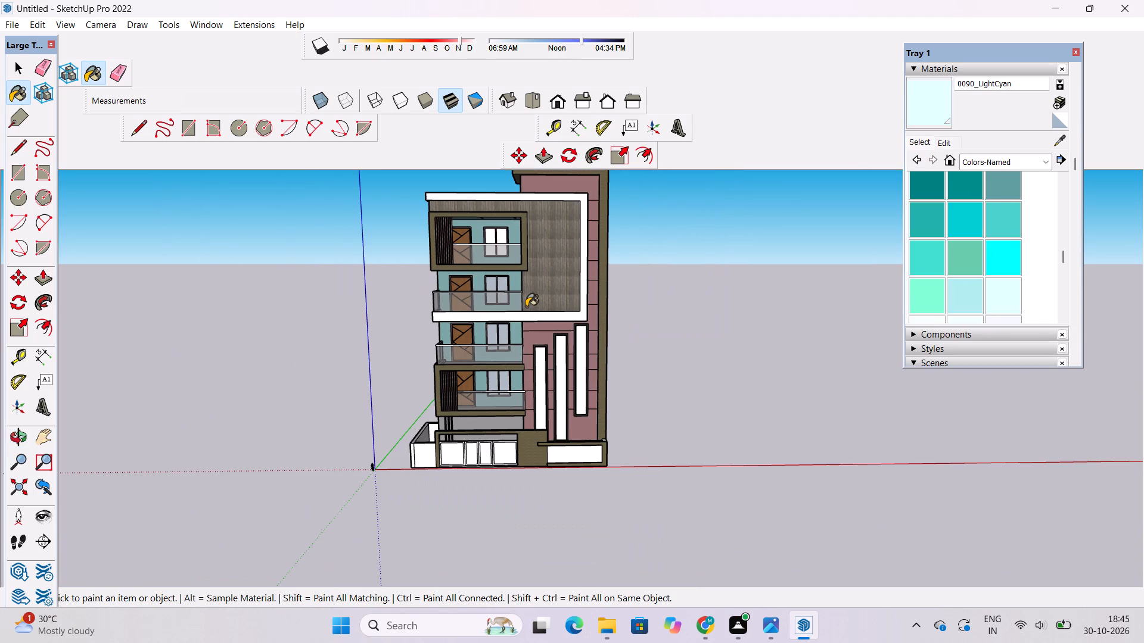
scroll(526, 306, up, 3)
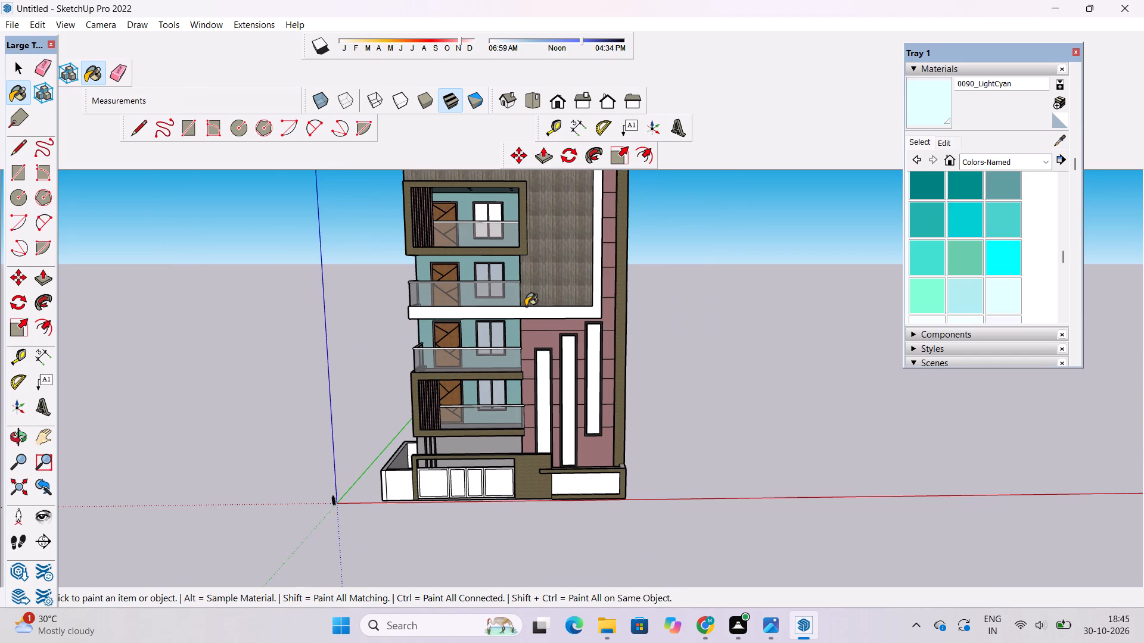
scroll(499, 274, up, 3)
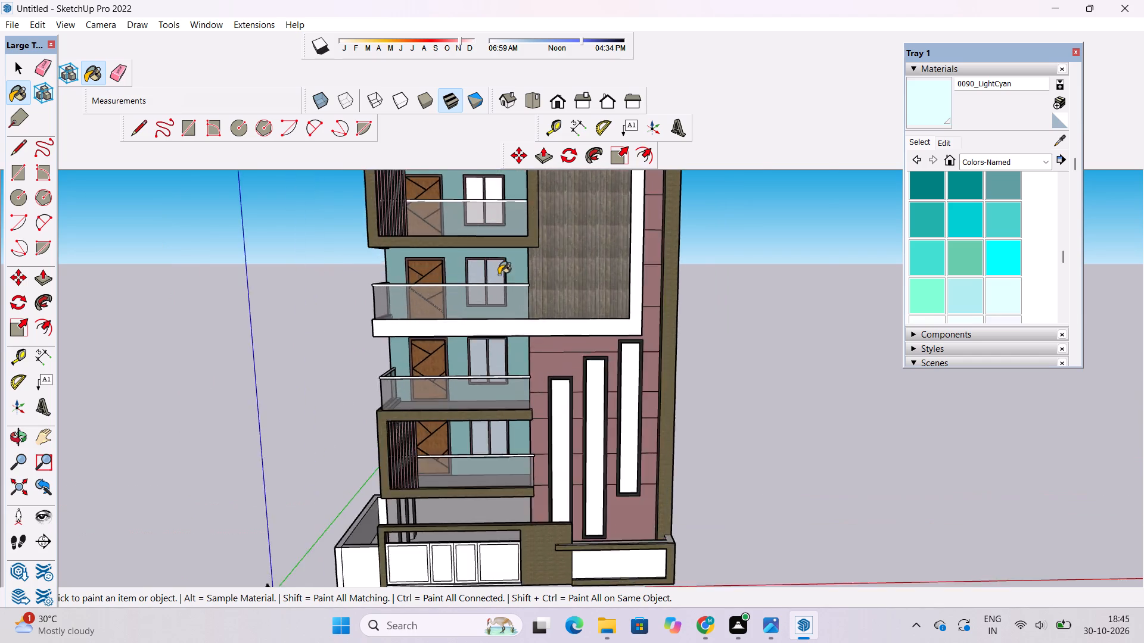
scroll(499, 274, up, 5)
click(497, 269)
click(458, 270)
Paint both window panes on the two balconies below the white-banded one with 0090_LightCyan.
scroll(472, 256, down, 8)
scroll(493, 345, up, 7)
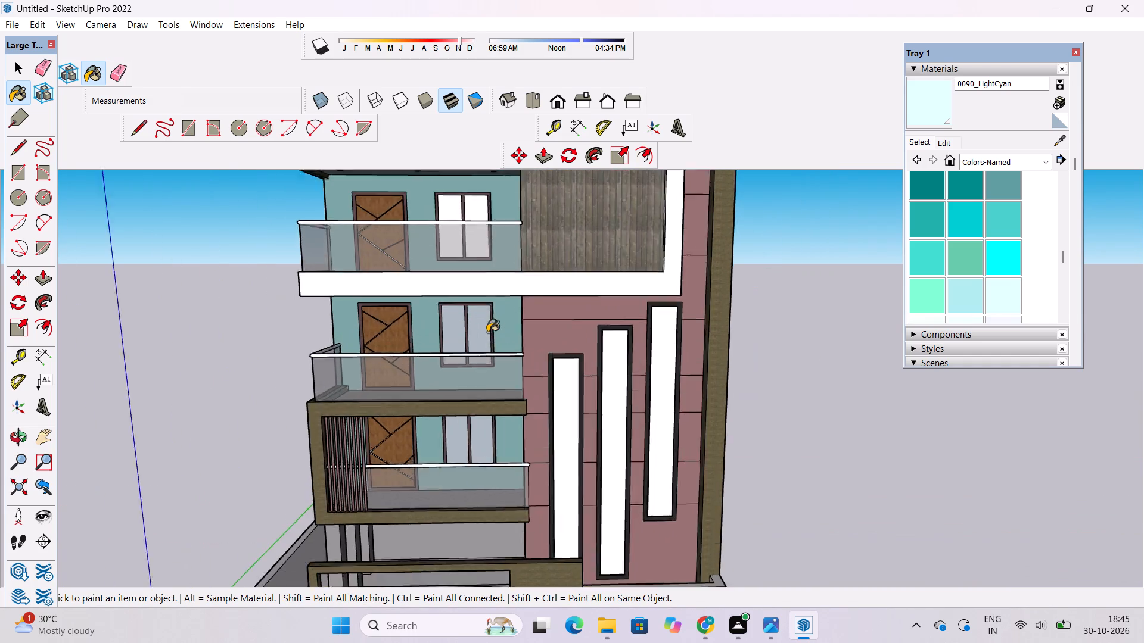
scroll(487, 332, up, 2)
click(487, 331)
click(436, 324)
scroll(474, 297, down, 8)
scroll(483, 408, up, 9)
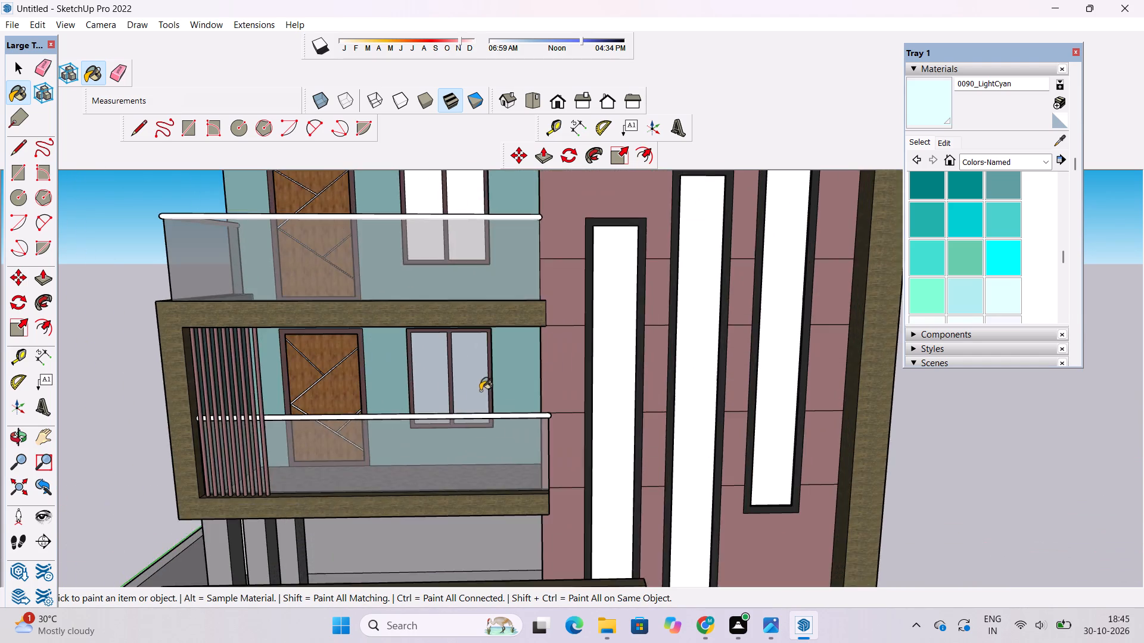
click(475, 376)
click(436, 367)
scroll(539, 435, down, 9)
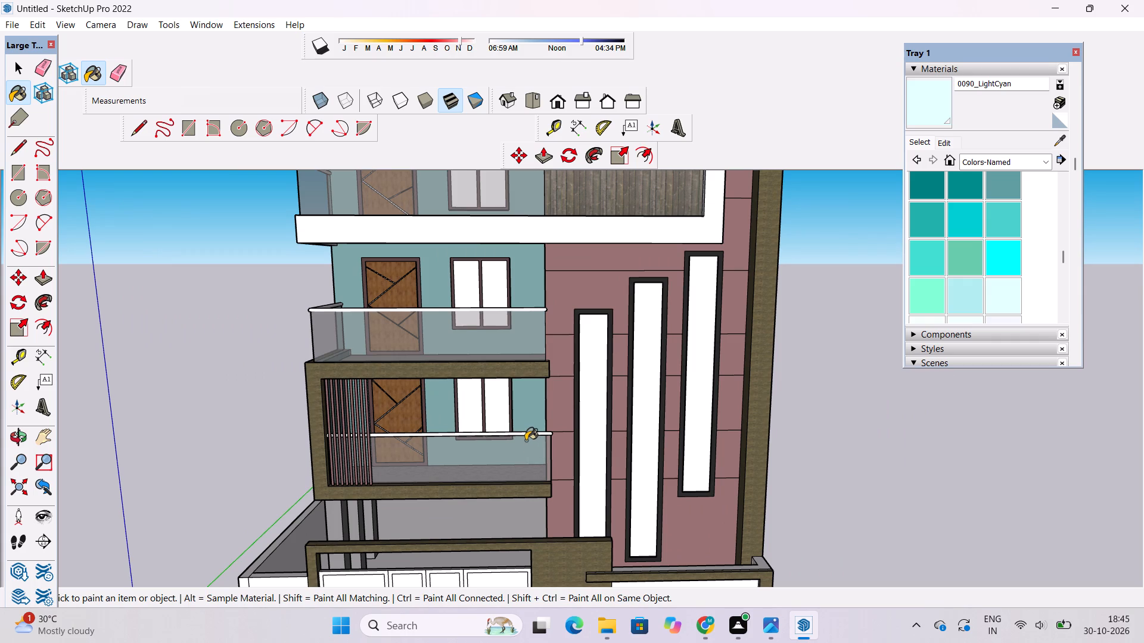
Examine the whole front facade and the lowest framed balcony from several angles.
key(o)
scroll(540, 419, down, 4)
shift+drag(562, 394, 567, 414)
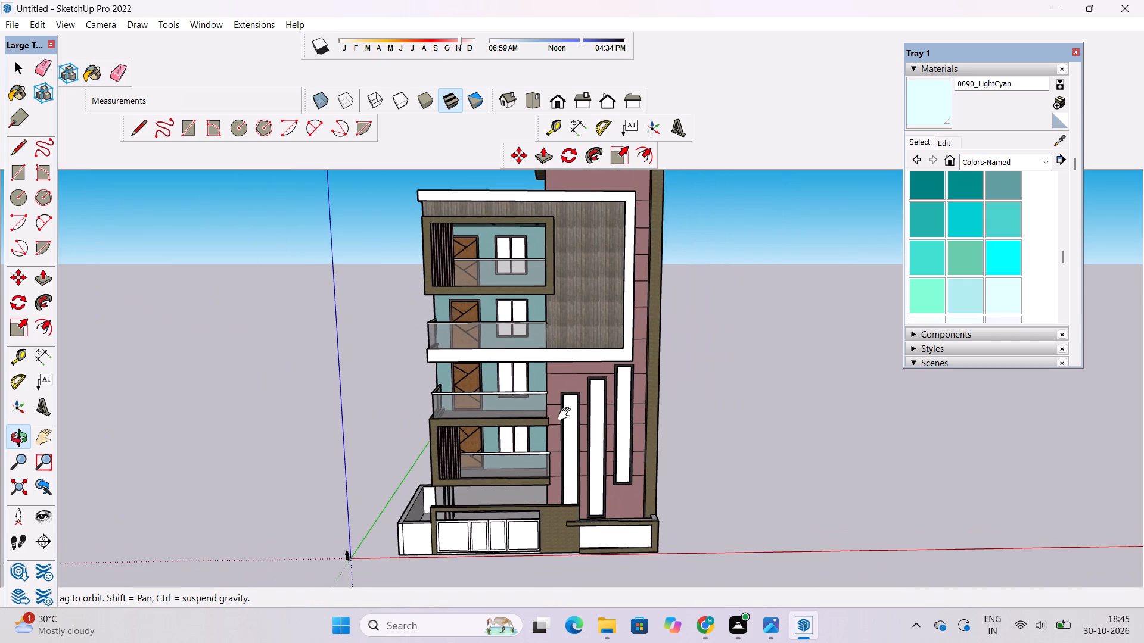
shift+drag(567, 414, 567, 415)
drag(587, 439, 576, 445)
scroll(572, 432, up, 1)
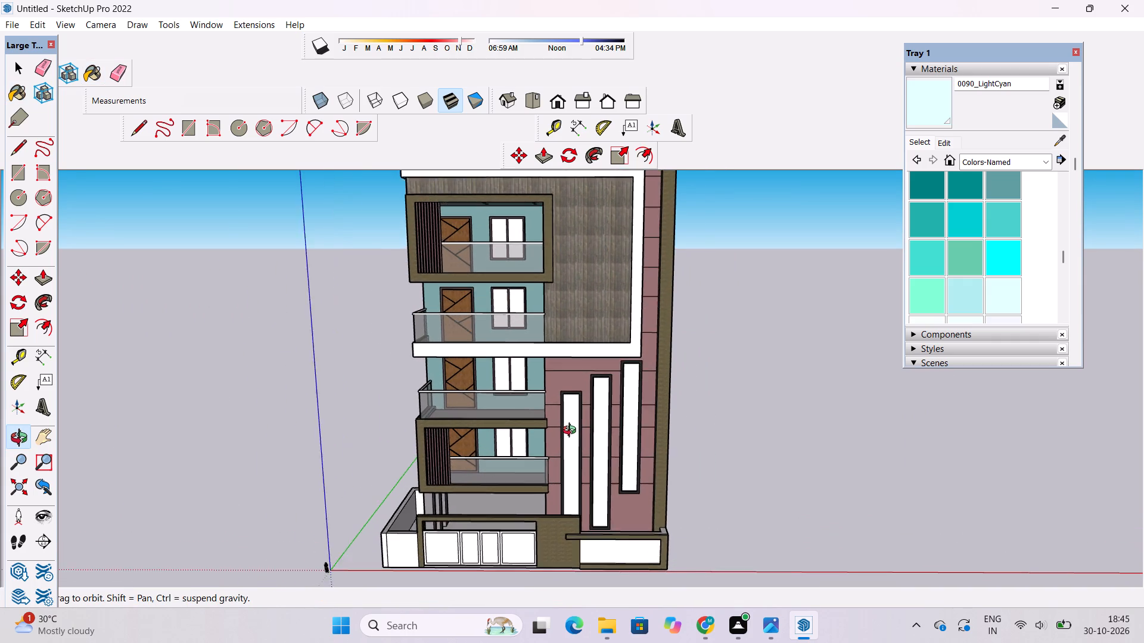
scroll(572, 432, up, 2)
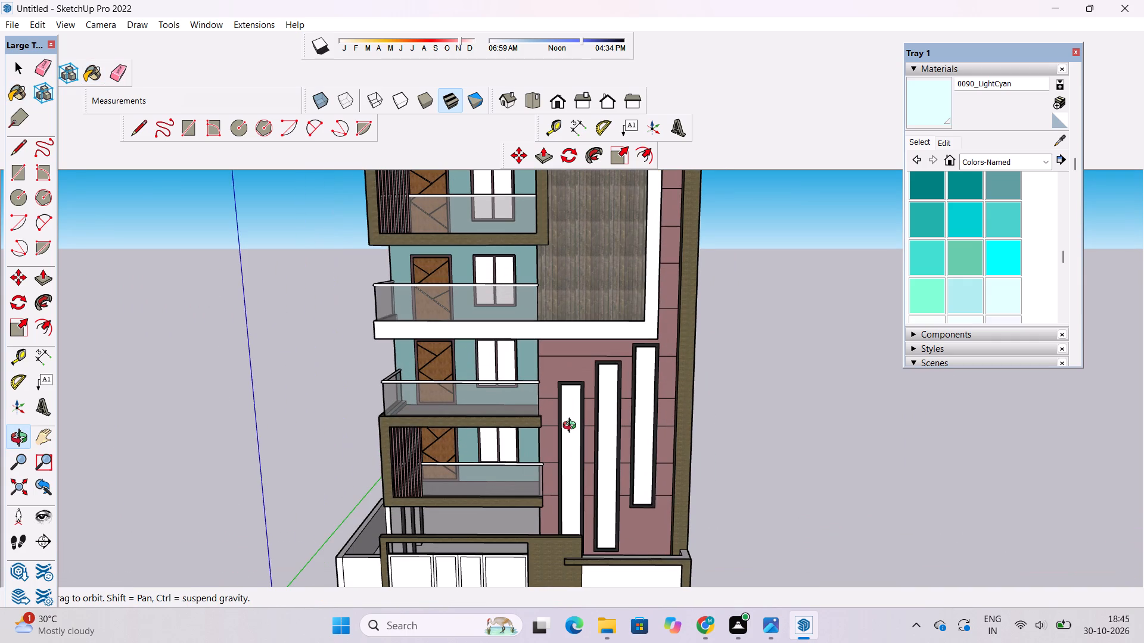
scroll(572, 427, down, 4)
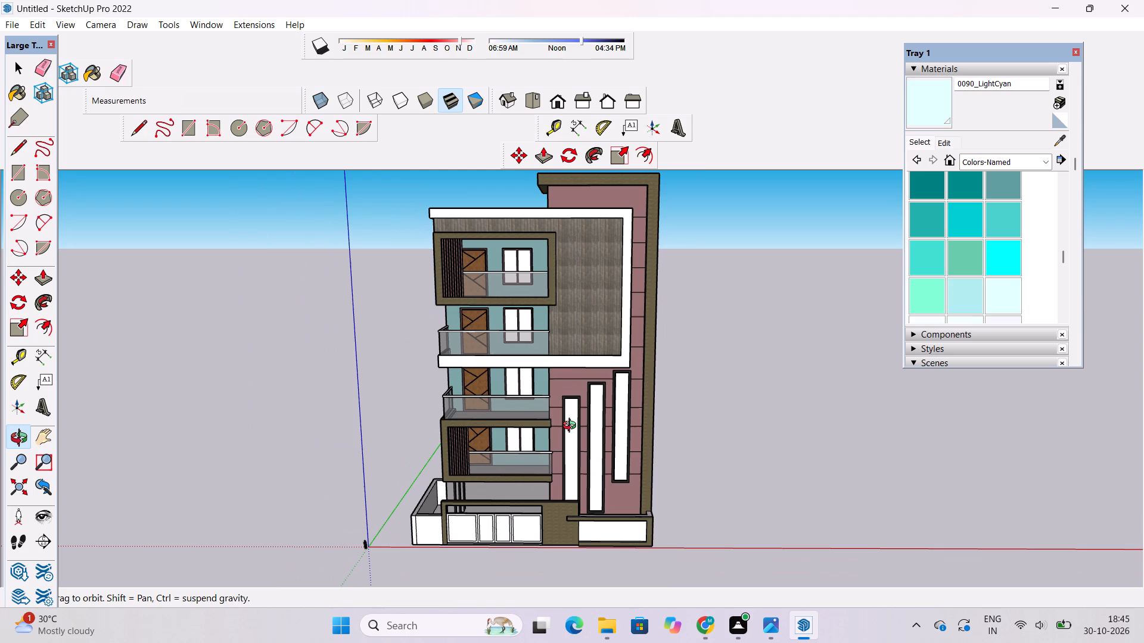
scroll(569, 363, down, 1)
shift+drag(553, 317, 558, 356)
drag(561, 364, 530, 389)
drag(518, 407, 517, 359)
drag(364, 458, 549, 431)
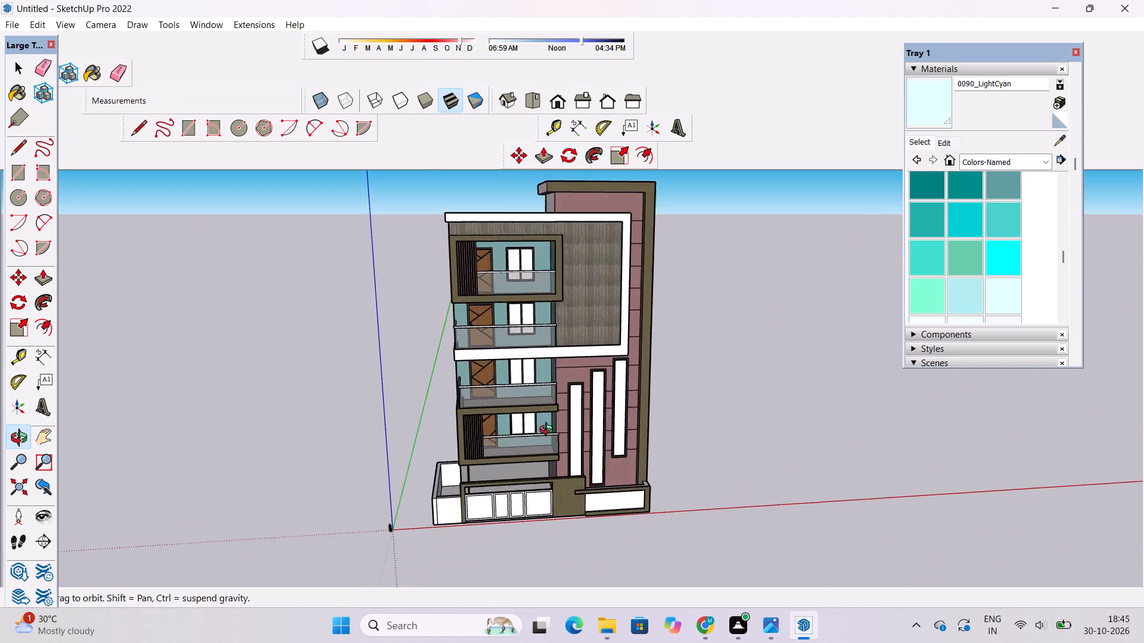
drag(549, 431, 726, 370)
scroll(525, 404, up, 9)
shift+click(521, 403)
drag(478, 466, 450, 369)
shift+scroll(486, 464, up, 10)
shift+drag(492, 488, 490, 381)
scroll(490, 361, down, 6)
drag(608, 372, 275, 492)
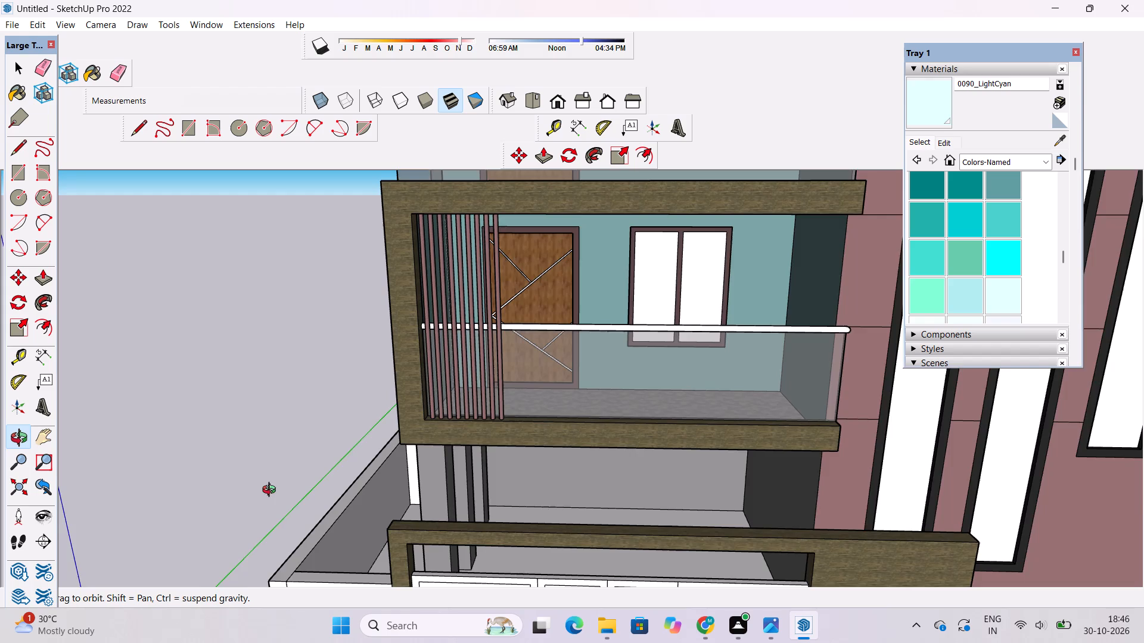
Erase the horizontal line segments along the bottom of the white side wall beside the lowest framed balcony.
scroll(428, 426, up, 5)
drag(438, 420, 765, 373)
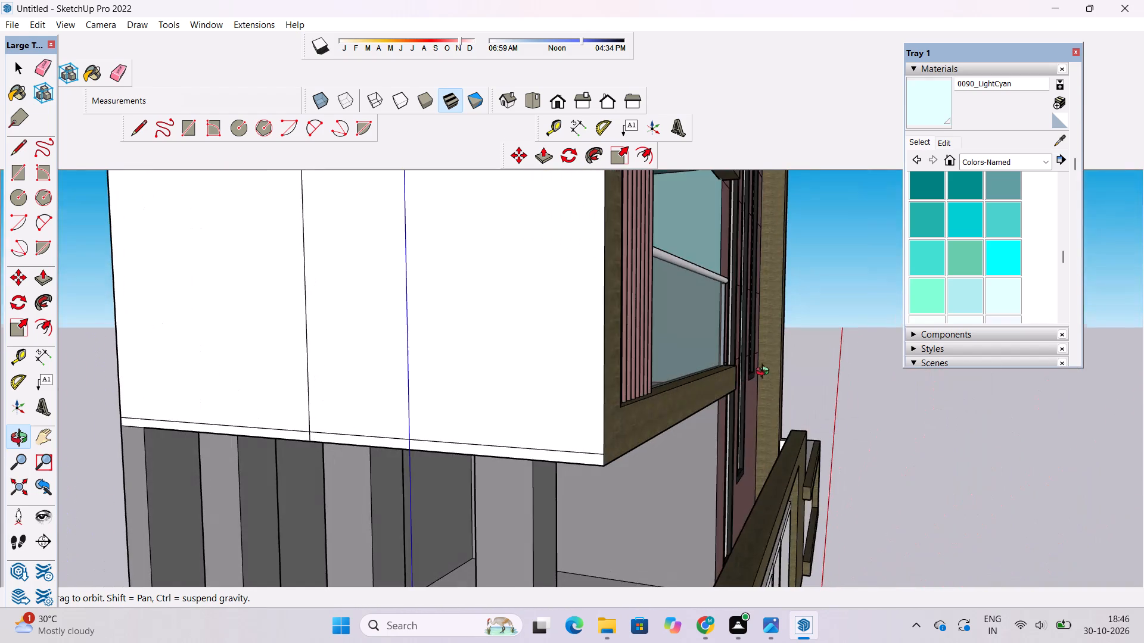
shift+drag(541, 461, 548, 457)
key(e)
drag(525, 426, 533, 445)
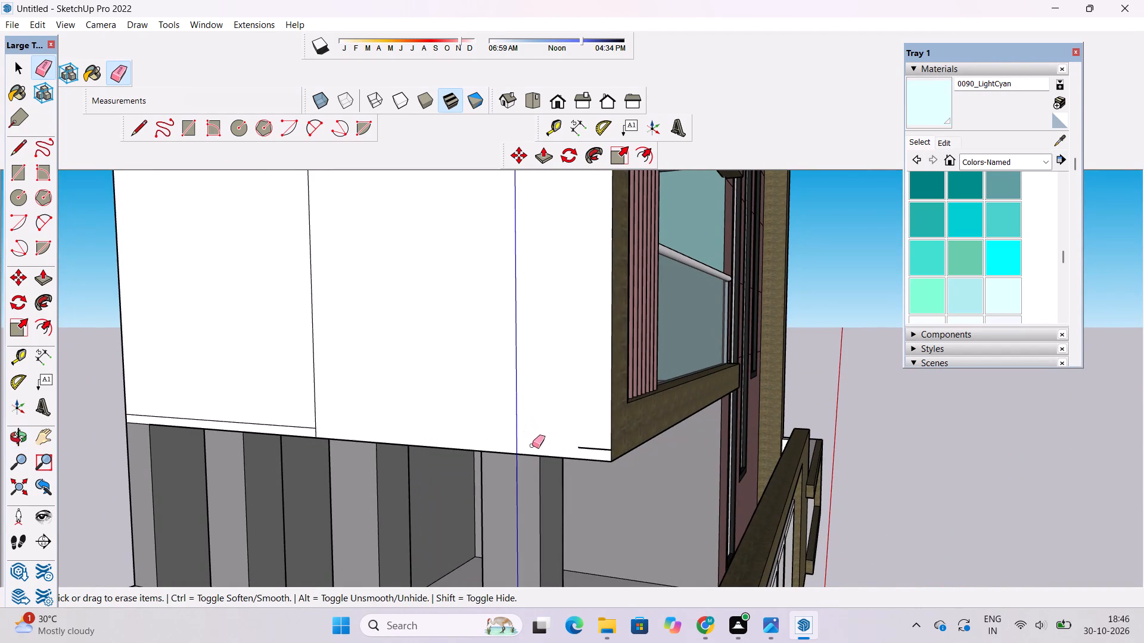
drag(588, 436, 597, 449)
double_click(303, 424)
scroll(337, 424, down, 5)
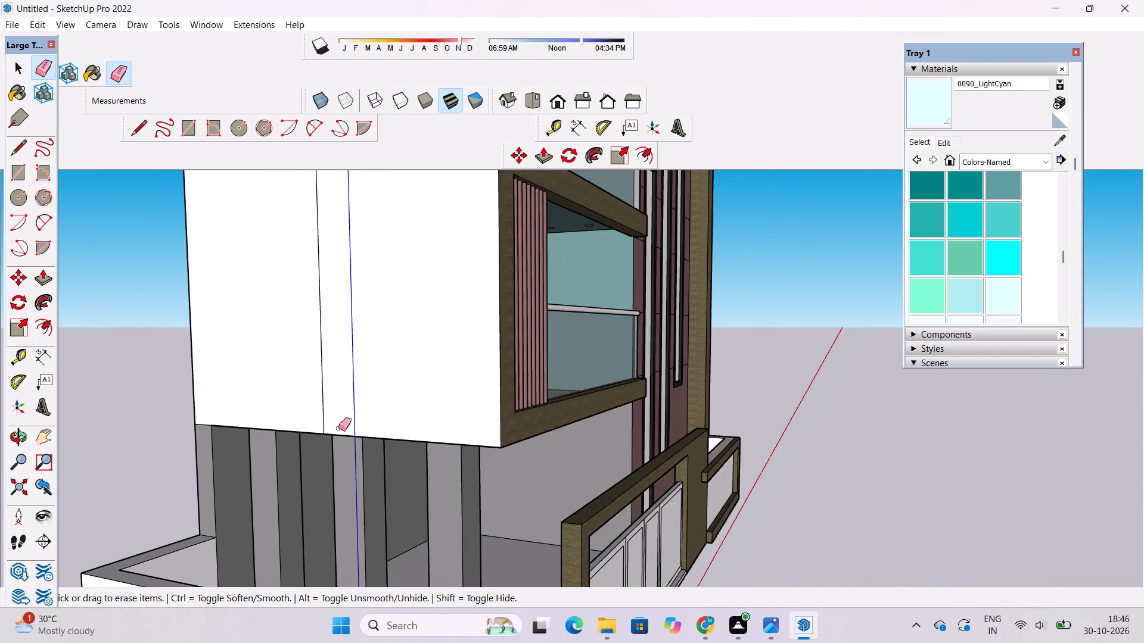
Examine the lowest framed balcony, its underside, the side wall and the ground-floor gate from the front and below.
key(o)
drag(572, 469, 201, 546)
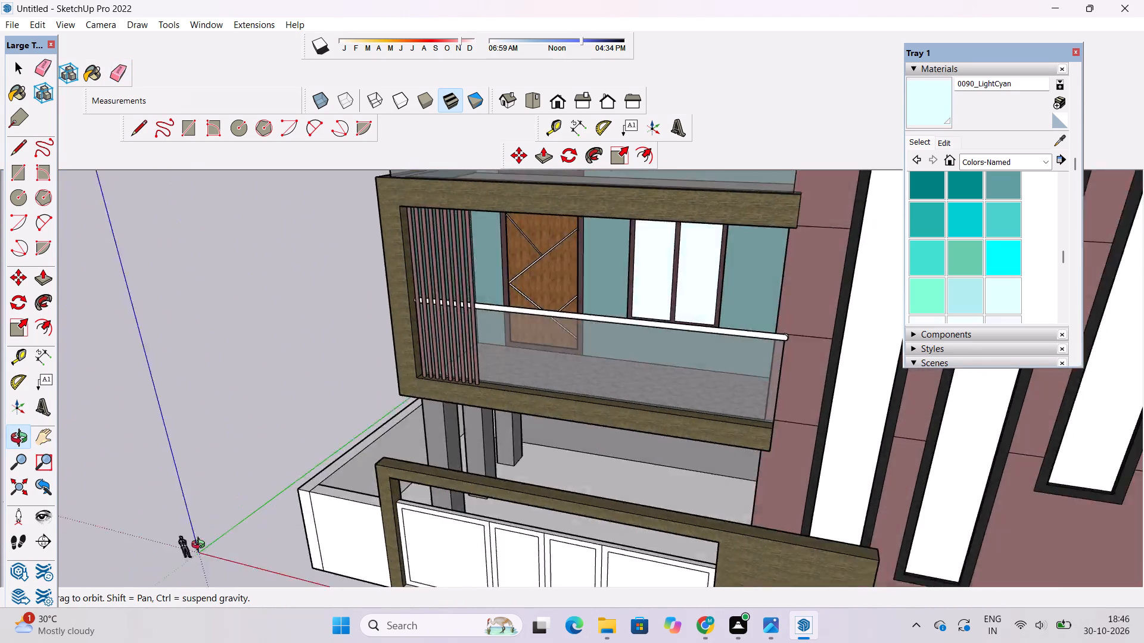
drag(201, 546, 217, 398)
scroll(428, 373, down, 2)
shift+drag(462, 376, 438, 374)
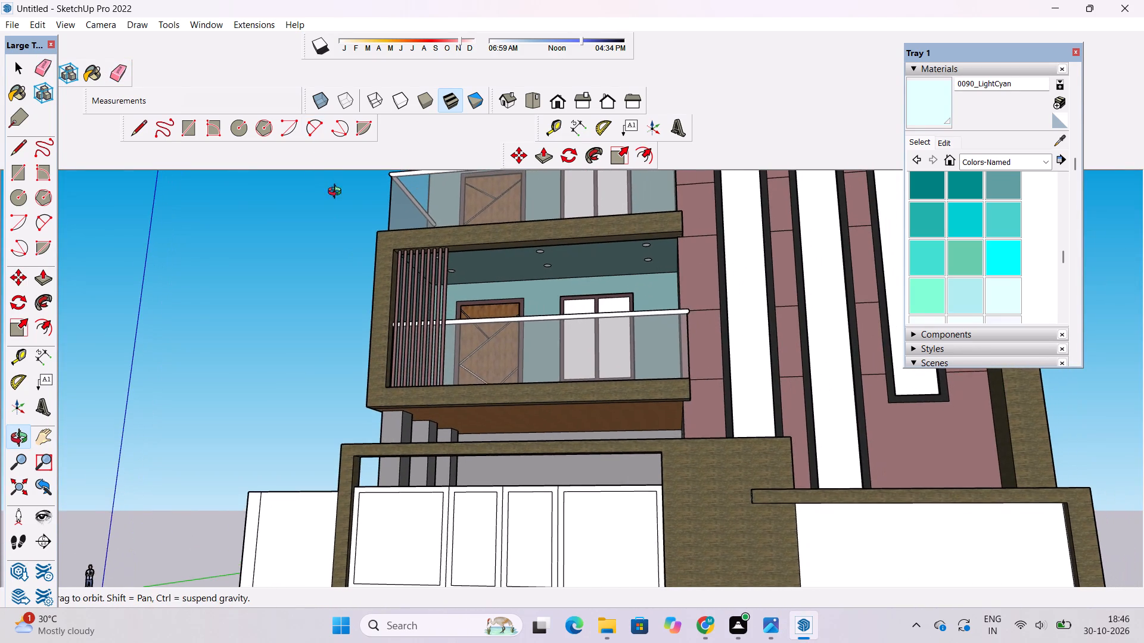
drag(337, 194, 447, 187)
scroll(531, 260, down, 5)
shift+drag(574, 292, 562, 343)
drag(562, 366, 683, 392)
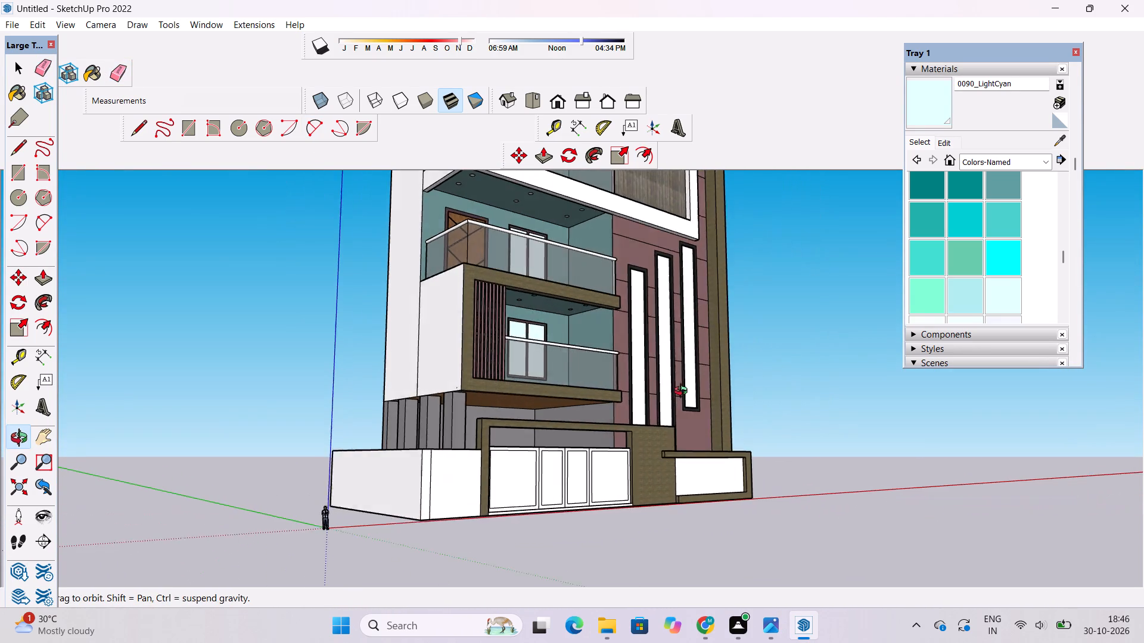
drag(683, 392, 684, 392)
Inspect the floor and curbs of the balcony above the lowest framed one, ending with a view of the front facade.
scroll(636, 283, up, 10)
shift+drag(552, 322, 570, 291)
drag(570, 291, 844, 455)
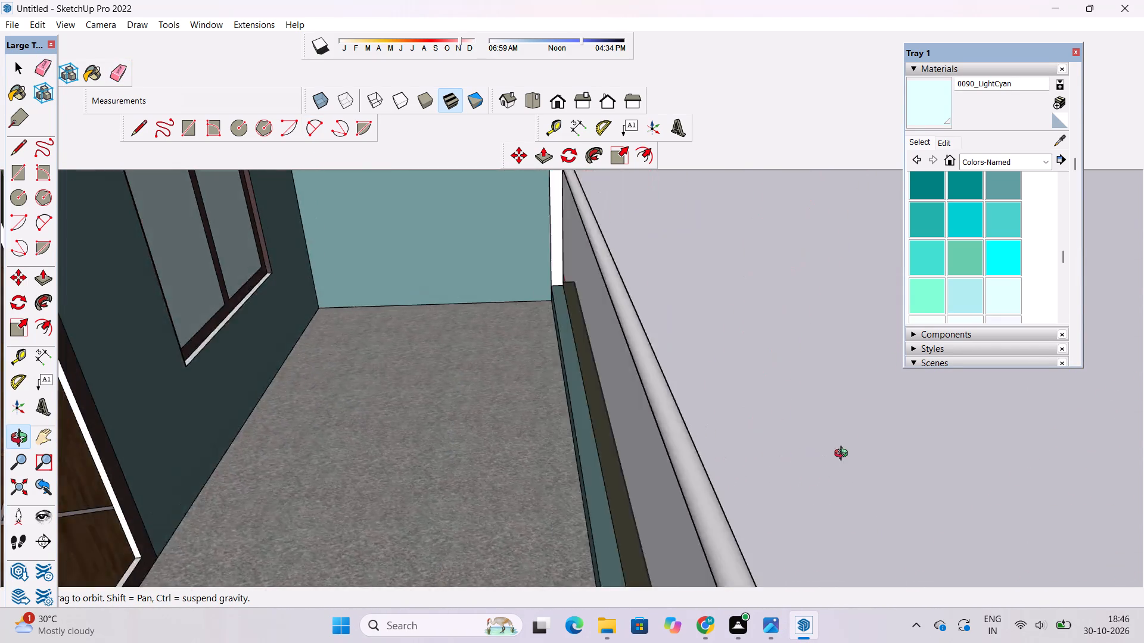
drag(844, 455, 851, 426)
shift+drag(639, 365, 638, 494)
scroll(566, 273, down, 5)
drag(705, 311, 684, 326)
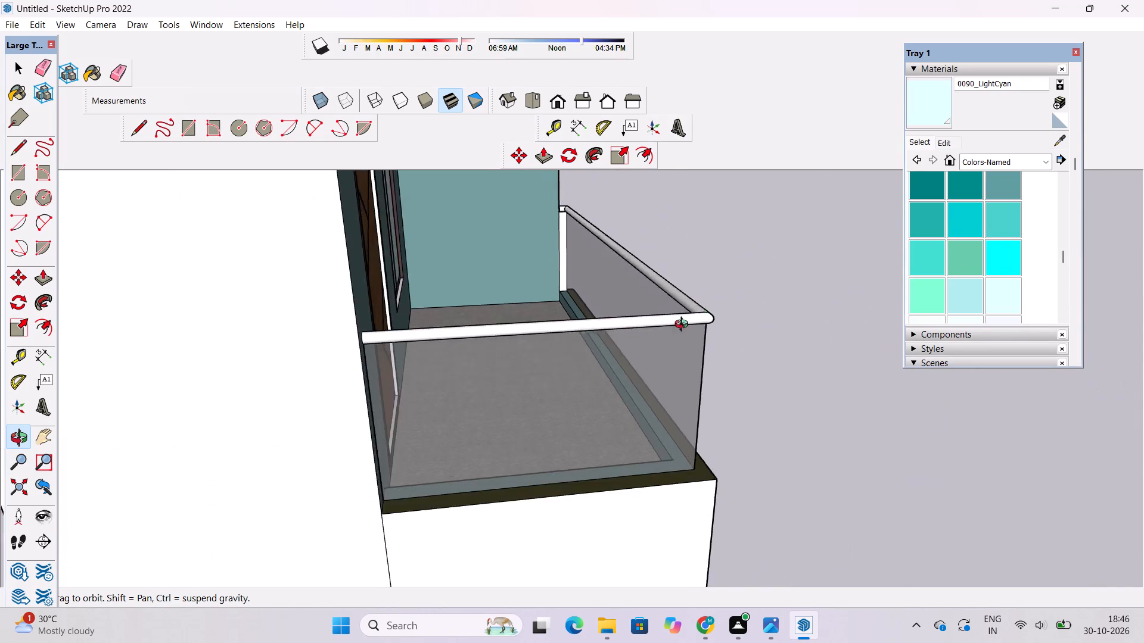
drag(684, 326, 384, 344)
scroll(377, 342, down, 7)
shift+drag(568, 439, 357, 385)
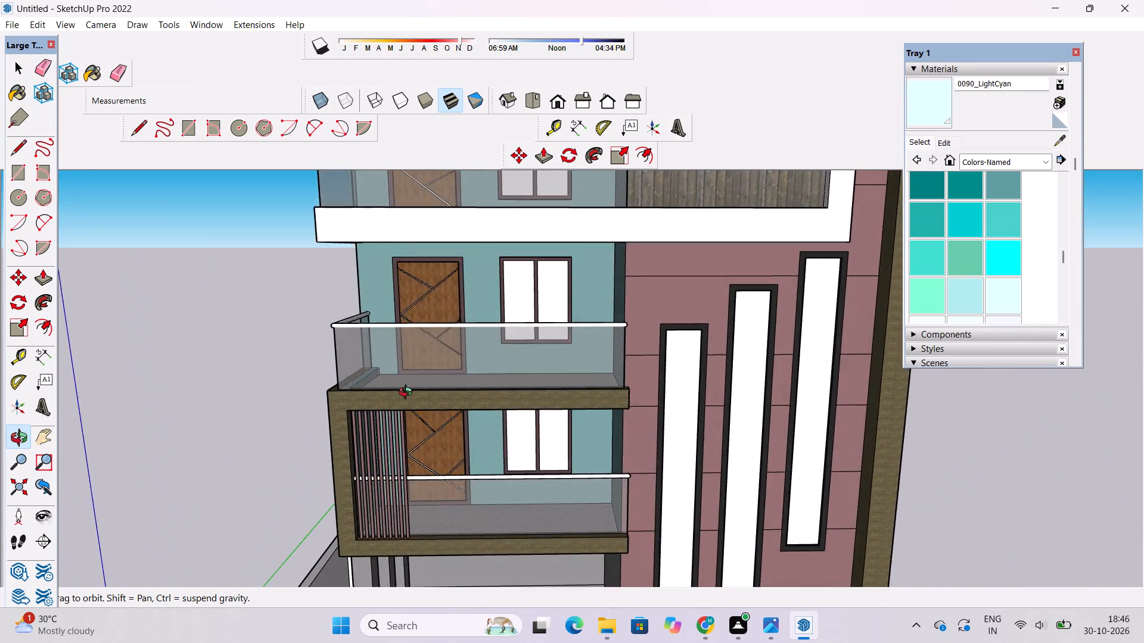
scroll(414, 409, down, 5)
drag(301, 502, 302, 433)
scroll(331, 439, down, 7)
drag(558, 472, 497, 486)
scroll(415, 371, up, 4)
drag(395, 292, 419, 294)
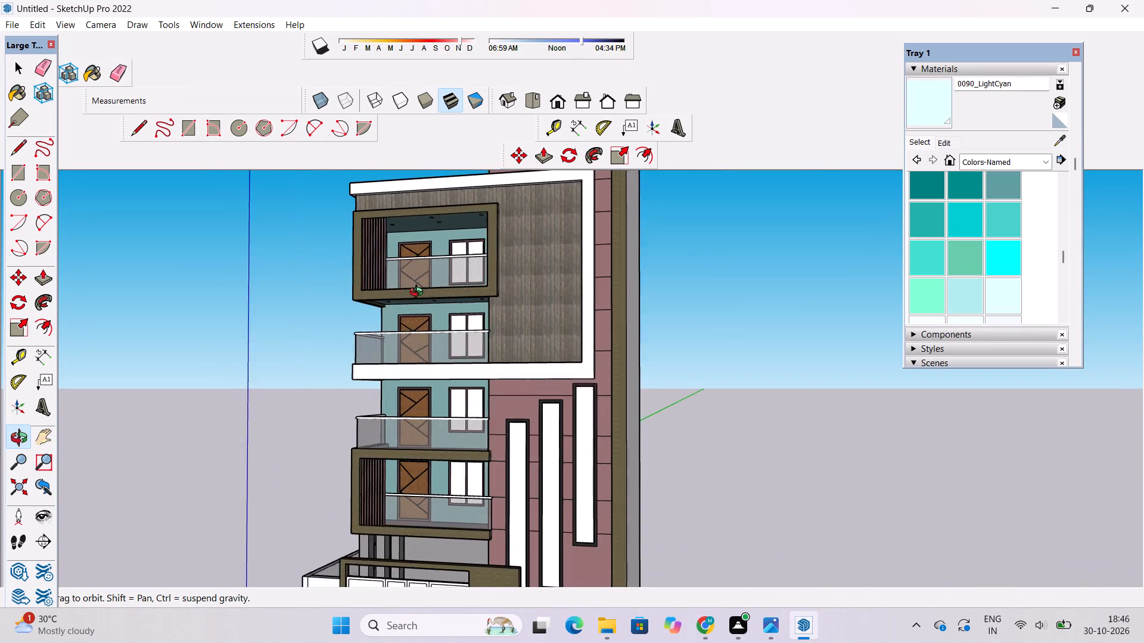
drag(419, 294, 474, 299)
Paint the recessed front panel of the low boundary wall with Stone Coursed Rough from the Brick, Cladding and Siding collection.
click(978, 161)
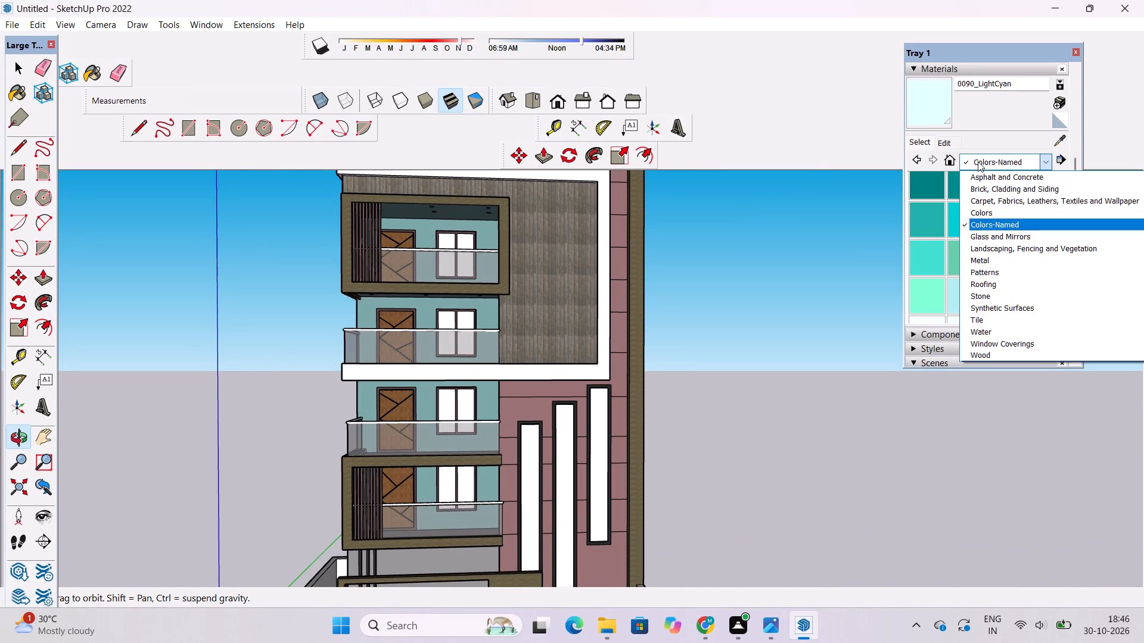
click(1002, 191)
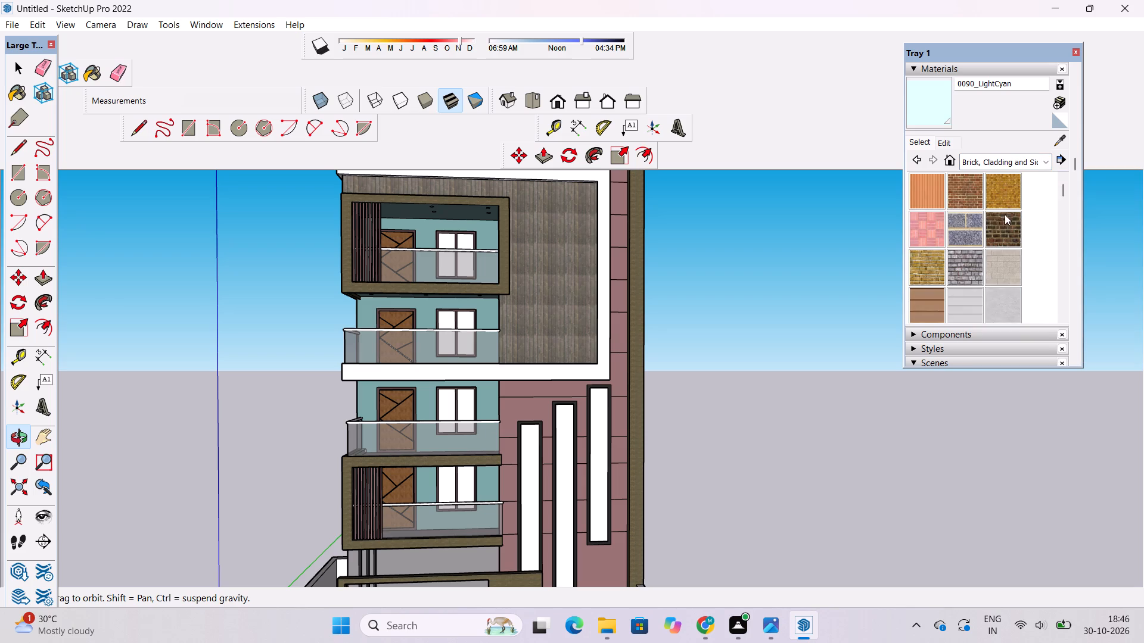
scroll(1003, 239, down, 1)
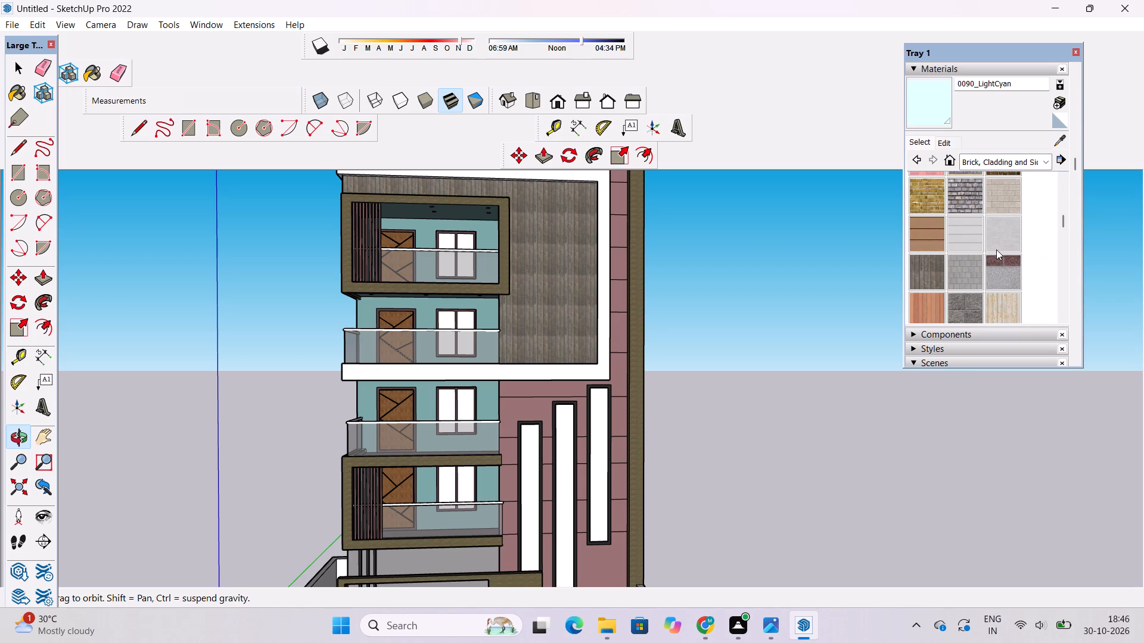
scroll(996, 249, up, 1)
scroll(996, 249, down, 2)
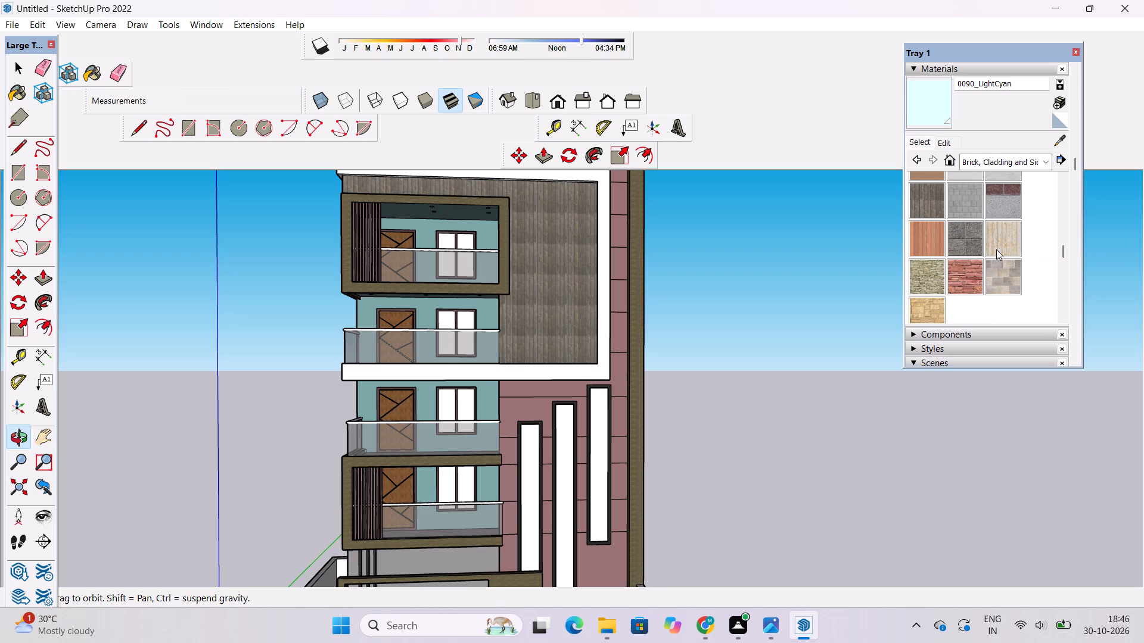
scroll(996, 249, up, 2)
scroll(969, 249, down, 1)
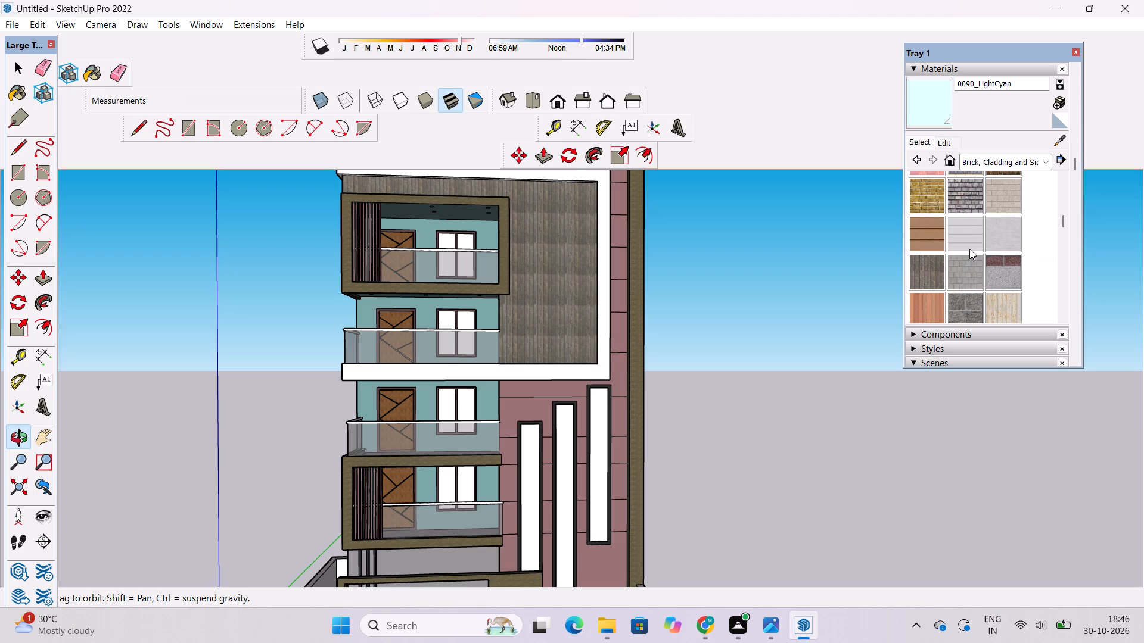
scroll(969, 249, down, 1)
scroll(969, 243, up, 2)
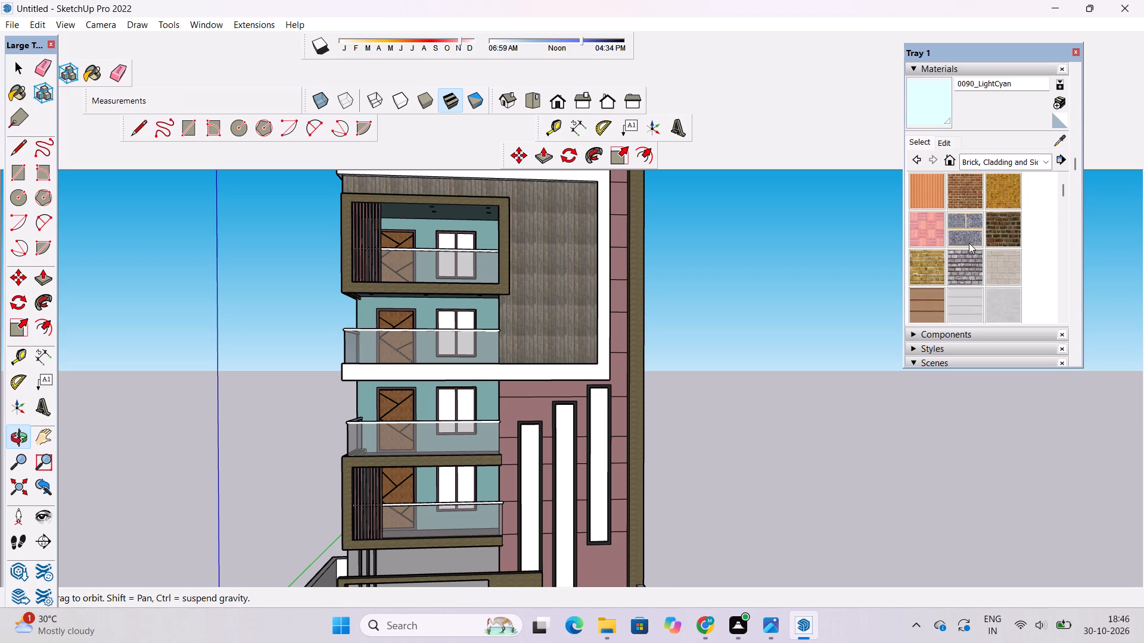
scroll(969, 243, up, 1)
scroll(969, 243, down, 2)
scroll(945, 138, down, 2)
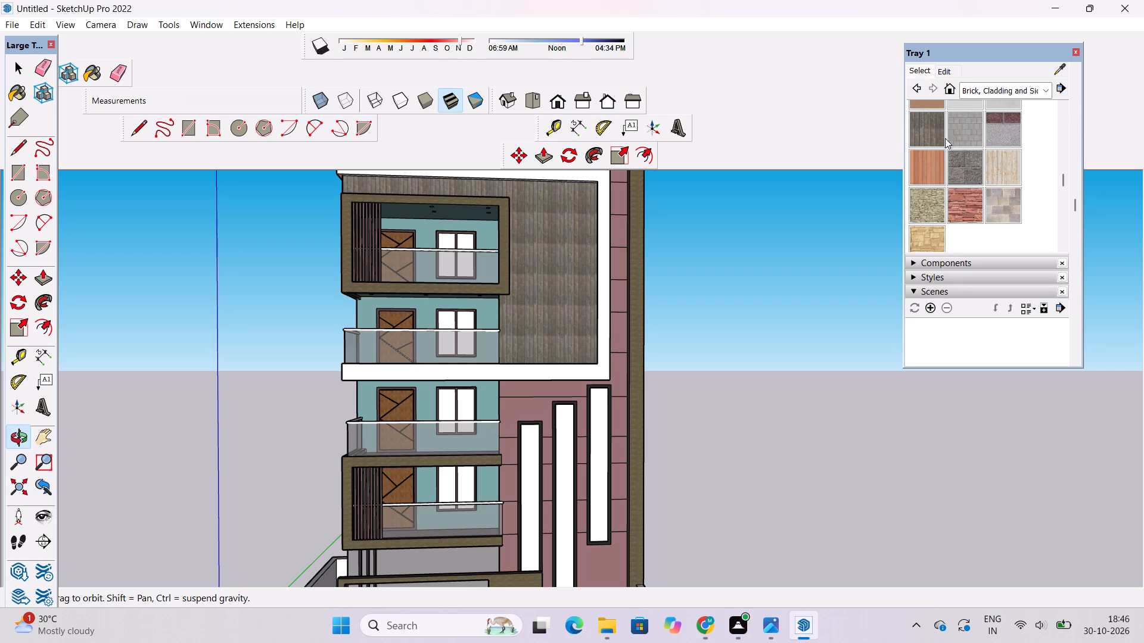
scroll(947, 155, up, 1)
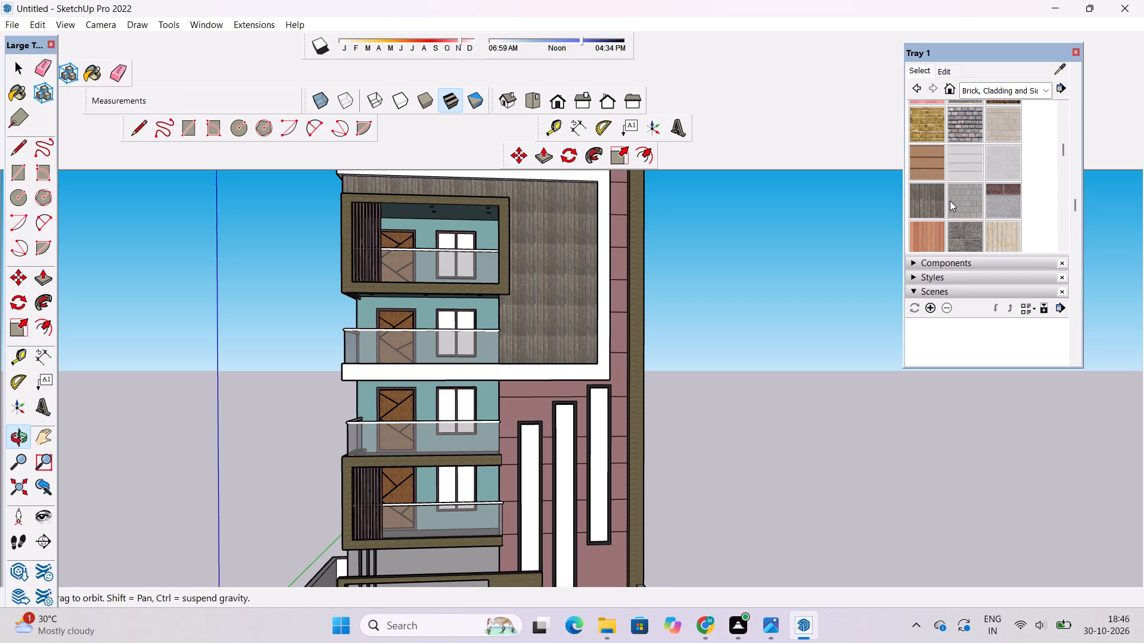
scroll(950, 201, down, 2)
scroll(958, 191, up, 1)
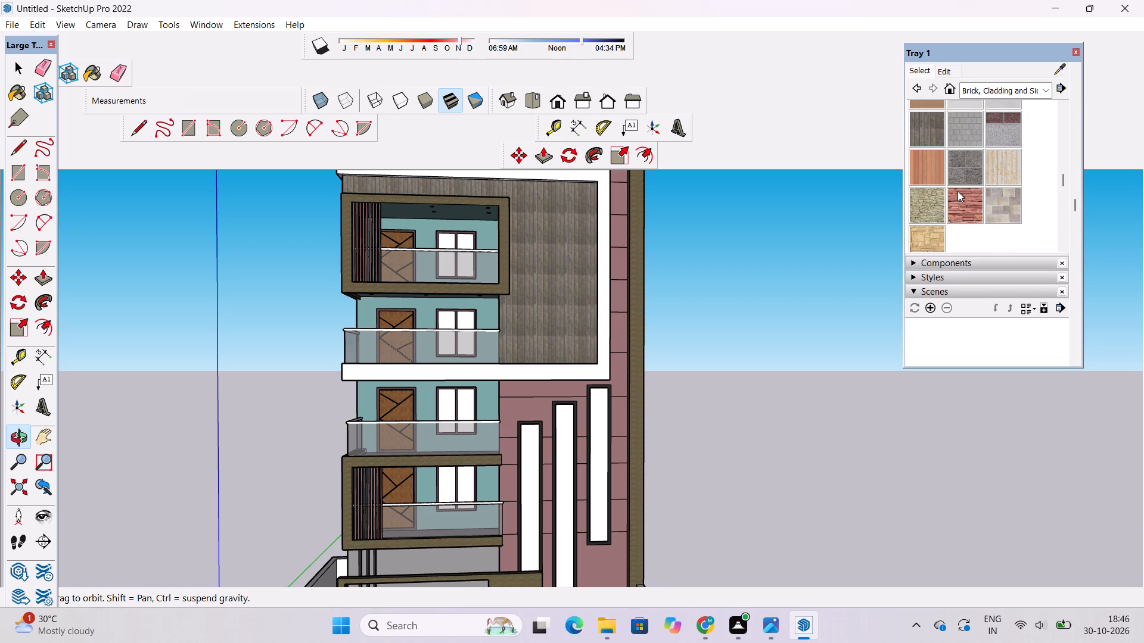
scroll(958, 191, down, 1)
click(927, 139)
scroll(732, 265, down, 3)
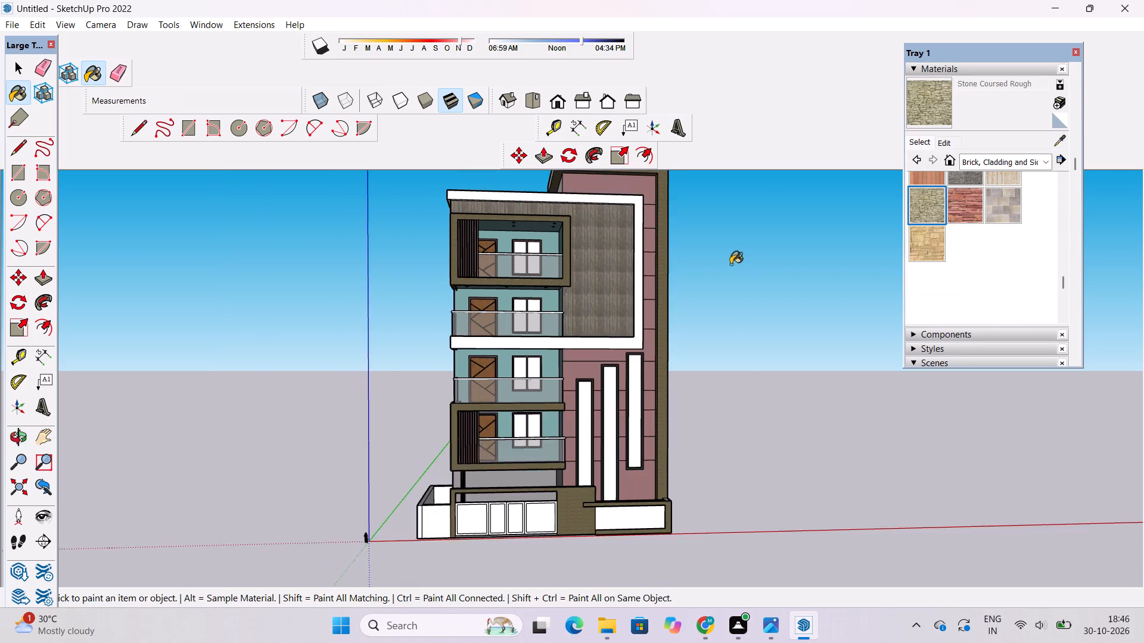
scroll(730, 264, down, 3)
scroll(635, 489, up, 16)
click(634, 476)
scroll(502, 450, down, 4)
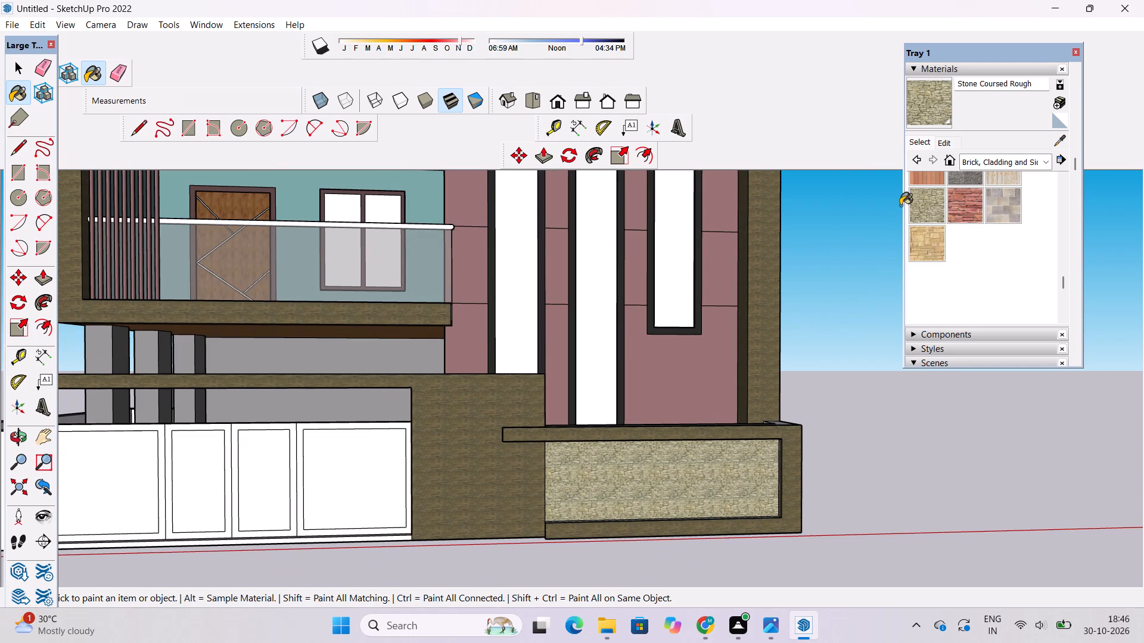
Set the Stone Coursed Rough texture size to 20' by 20'.
click(941, 143)
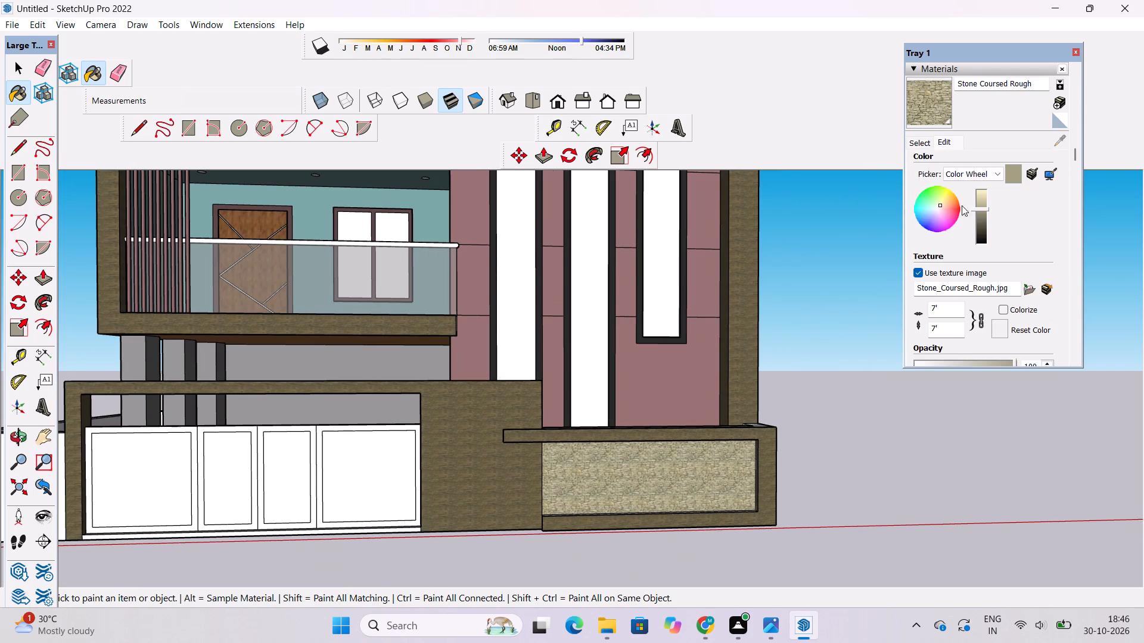
click(946, 329)
key(BackSpace)
key(BackSpace)
key(BackSpace)
key(BackSpace)
key(BackSpace)
text(10')
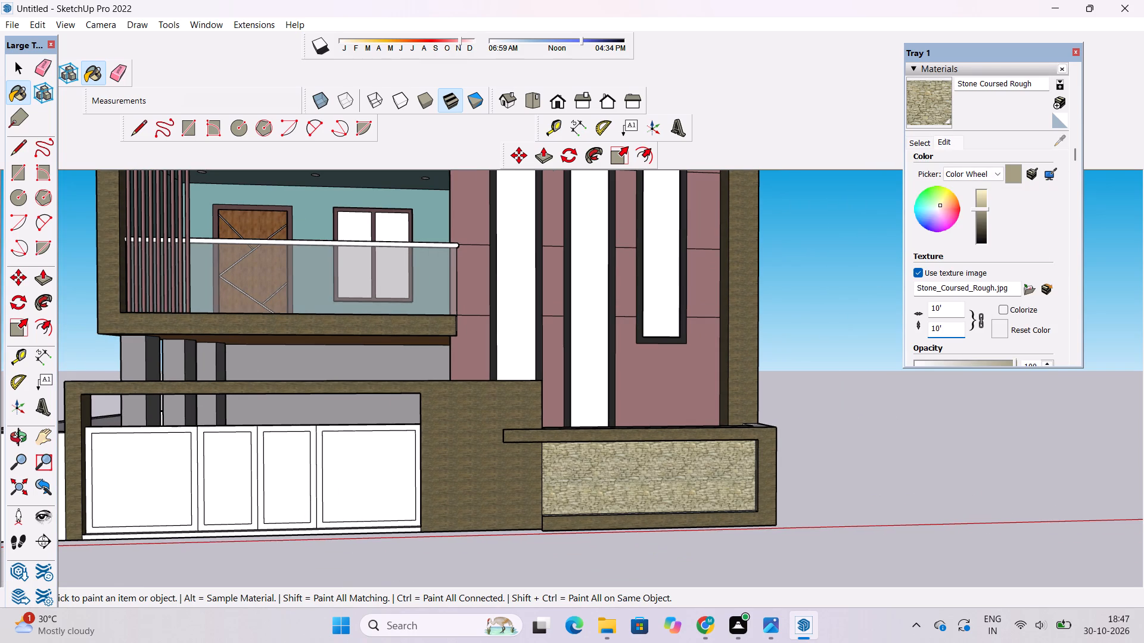
key(BackSpace)
key(BackSpace)
key(BackSpace)
text(20')
key(Return)
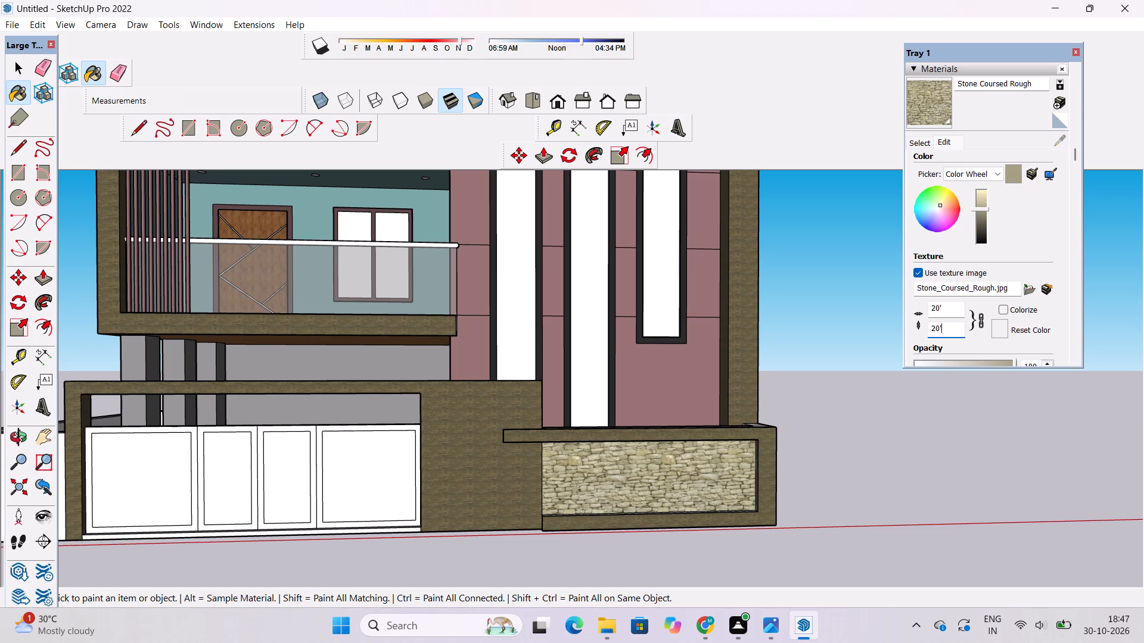
scroll(571, 359, down, 10)
scroll(687, 484, up, 5)
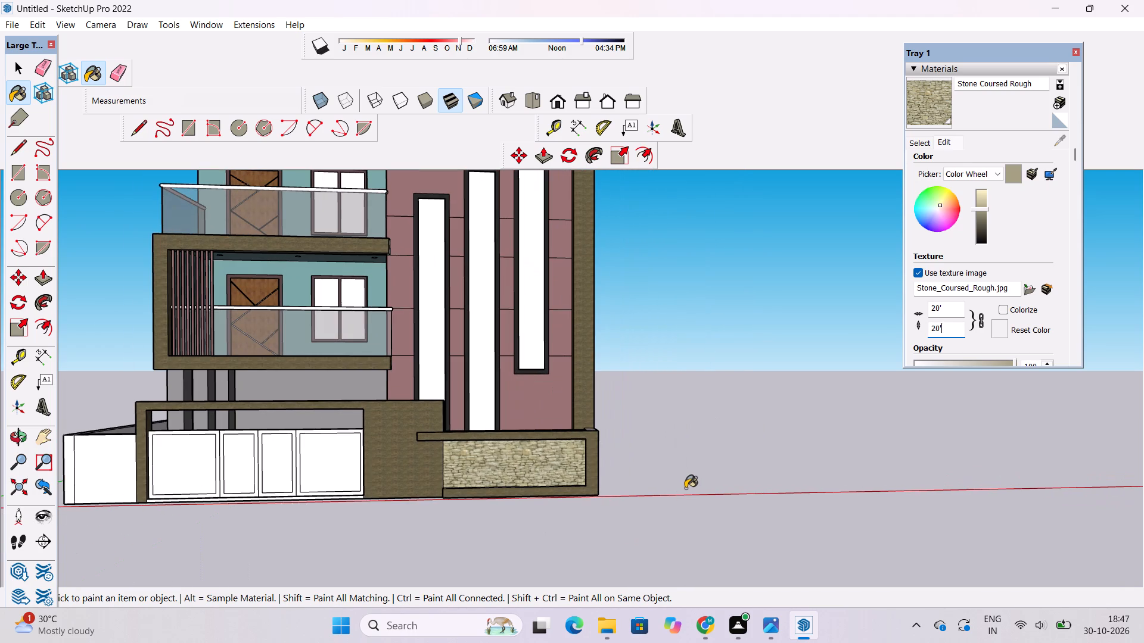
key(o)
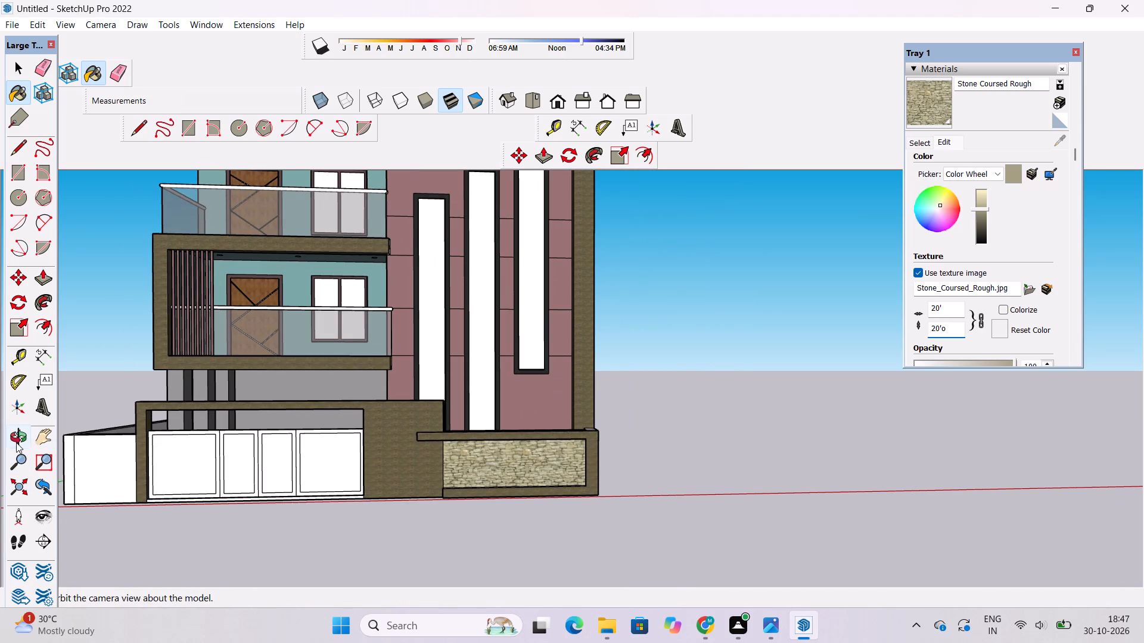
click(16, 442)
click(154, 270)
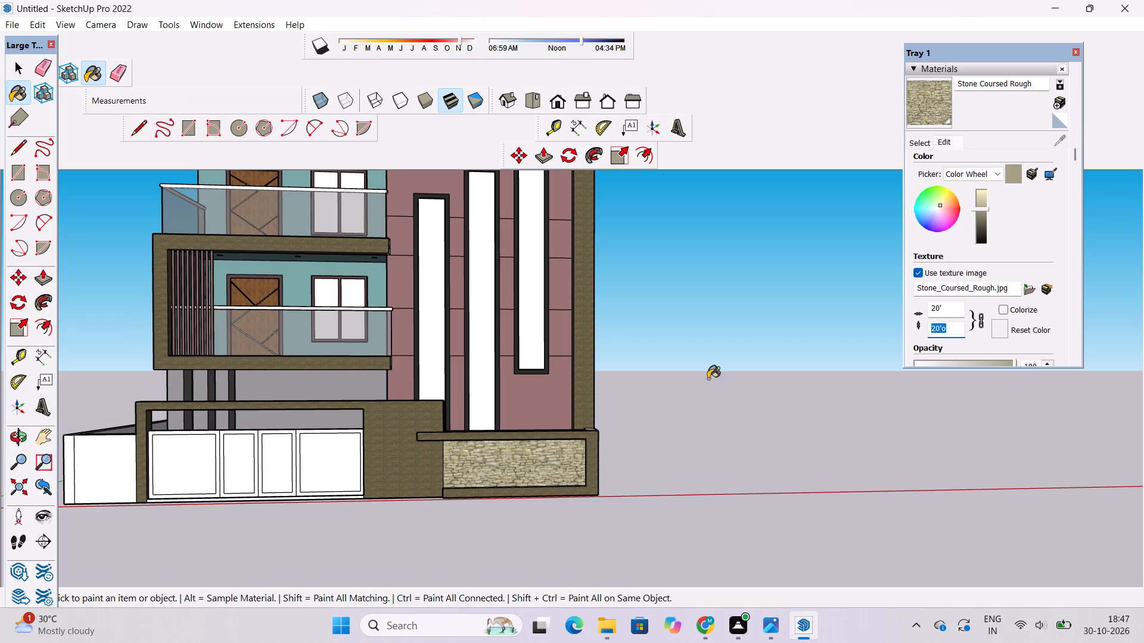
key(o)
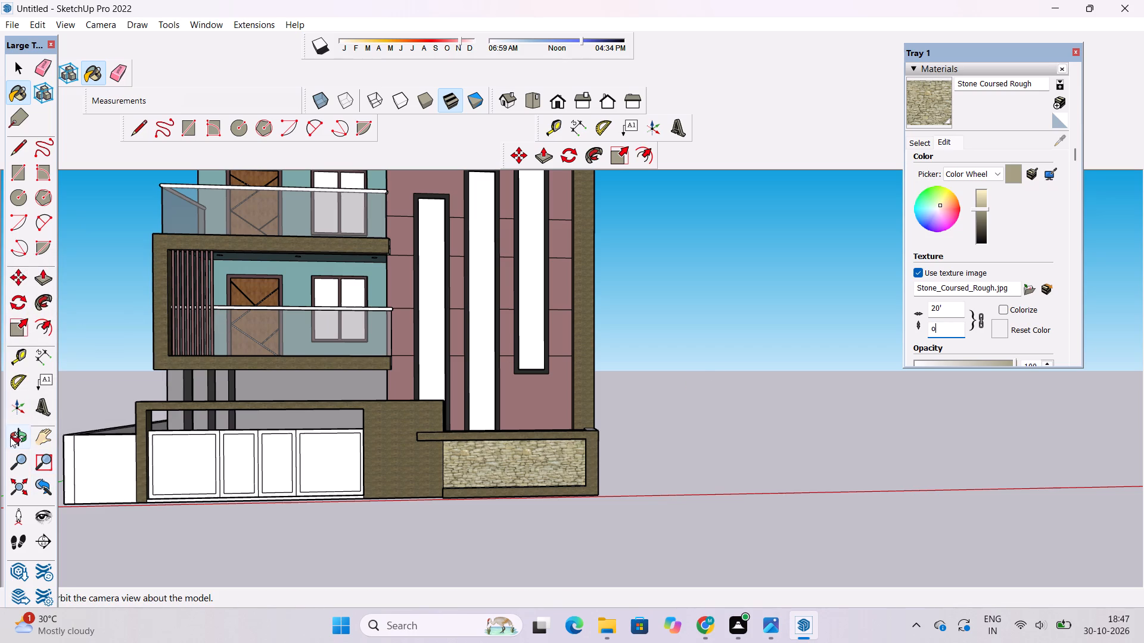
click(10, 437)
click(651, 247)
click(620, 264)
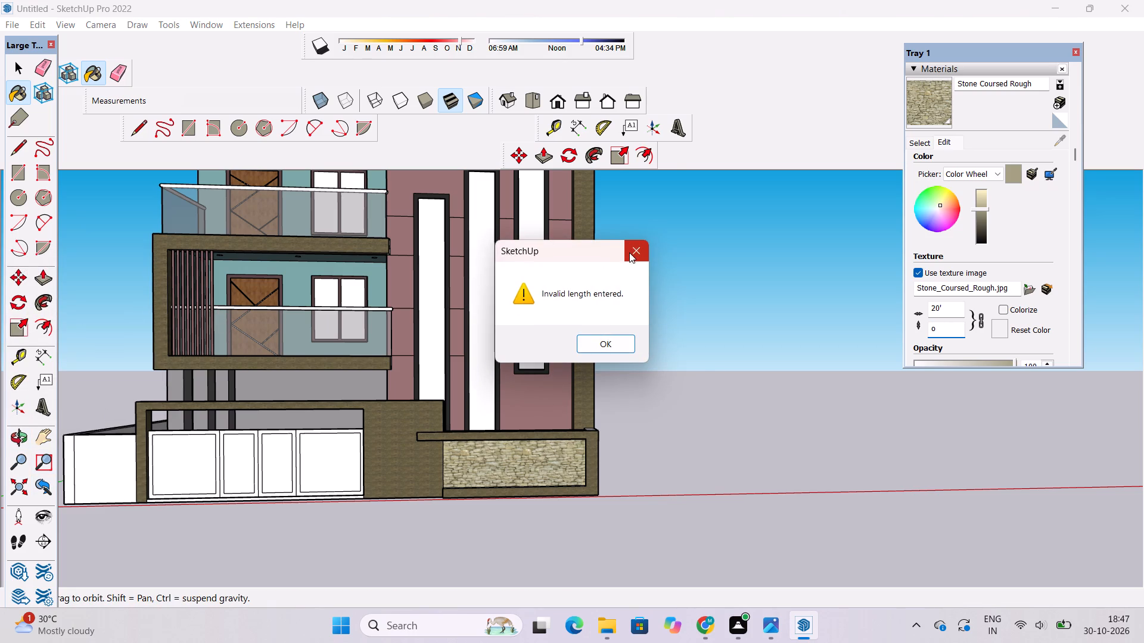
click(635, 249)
Examine the building's sides, the ground-floor columns and the front gate from several angles, ending facing the gate.
drag(710, 336, 480, 447)
shift+click(493, 447)
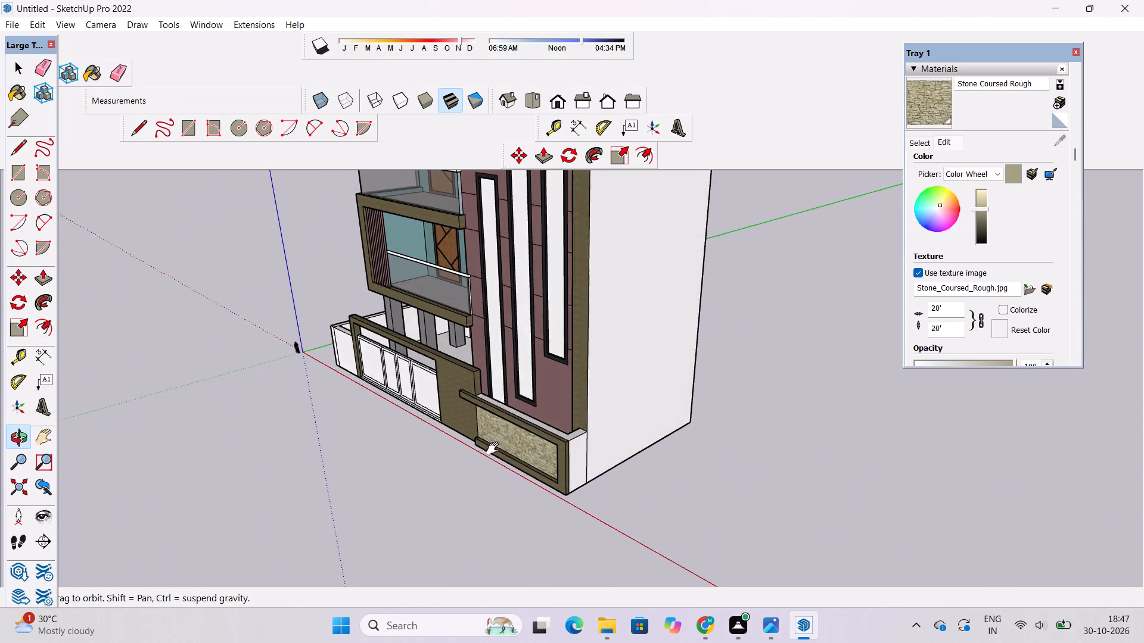
drag(517, 463, 1128, 484)
shift+drag(764, 537, 725, 551)
scroll(661, 549, up, 4)
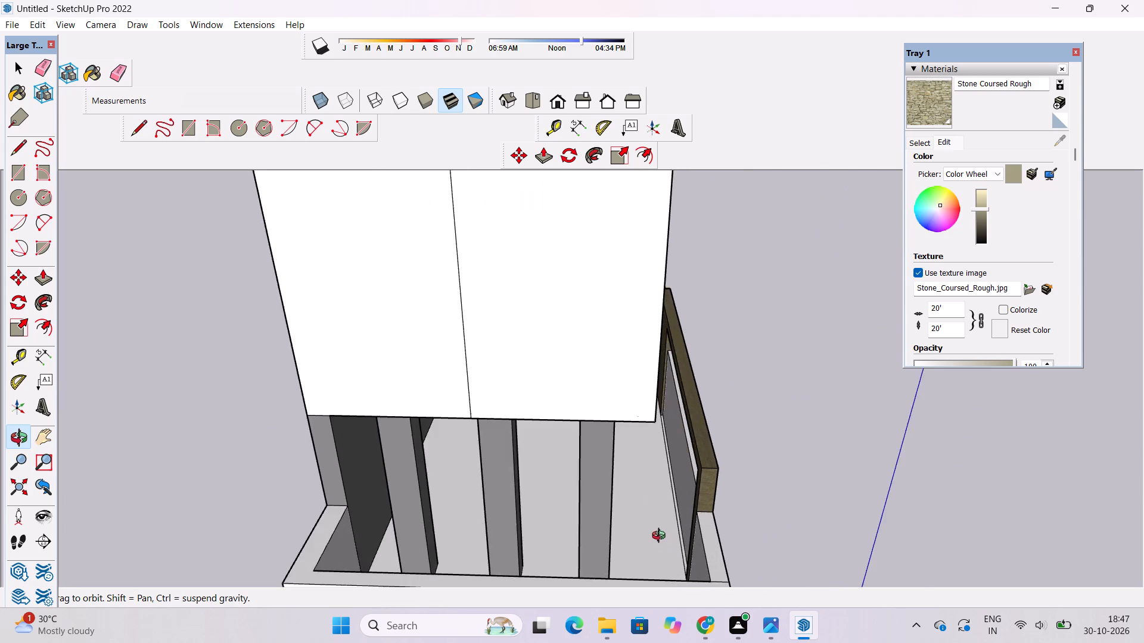
scroll(661, 537, up, 4)
shift+drag(661, 531, 636, 545)
drag(780, 545, 531, 525)
scroll(542, 488, down, 4)
drag(597, 507, 518, 452)
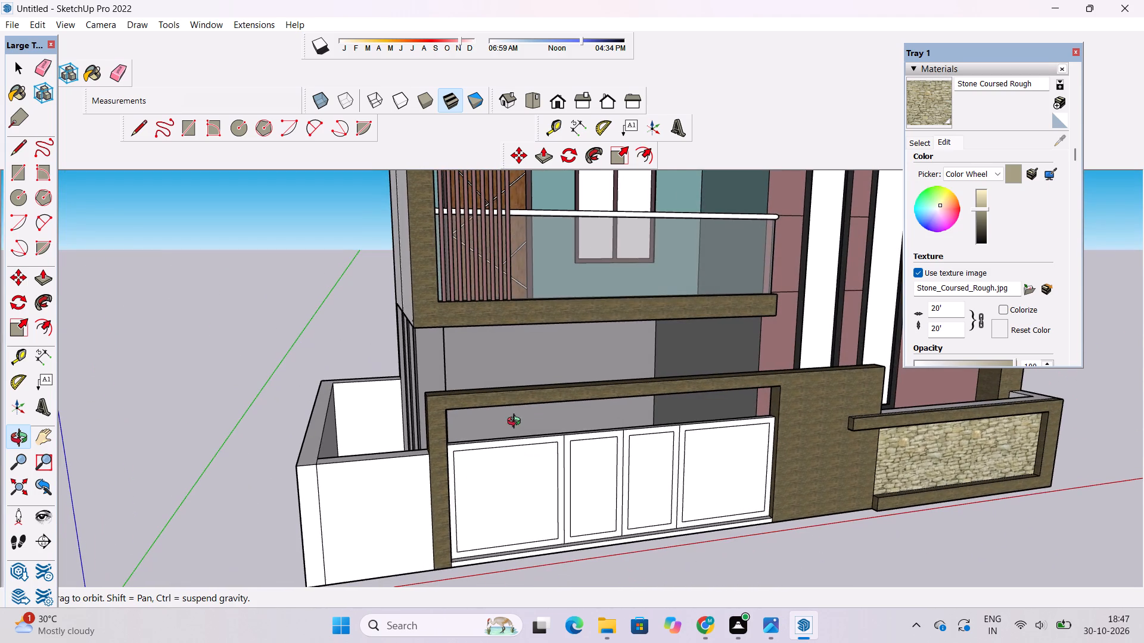
shift+drag(492, 444, 481, 366)
drag(559, 403, 498, 408)
shift+drag(493, 390, 444, 454)
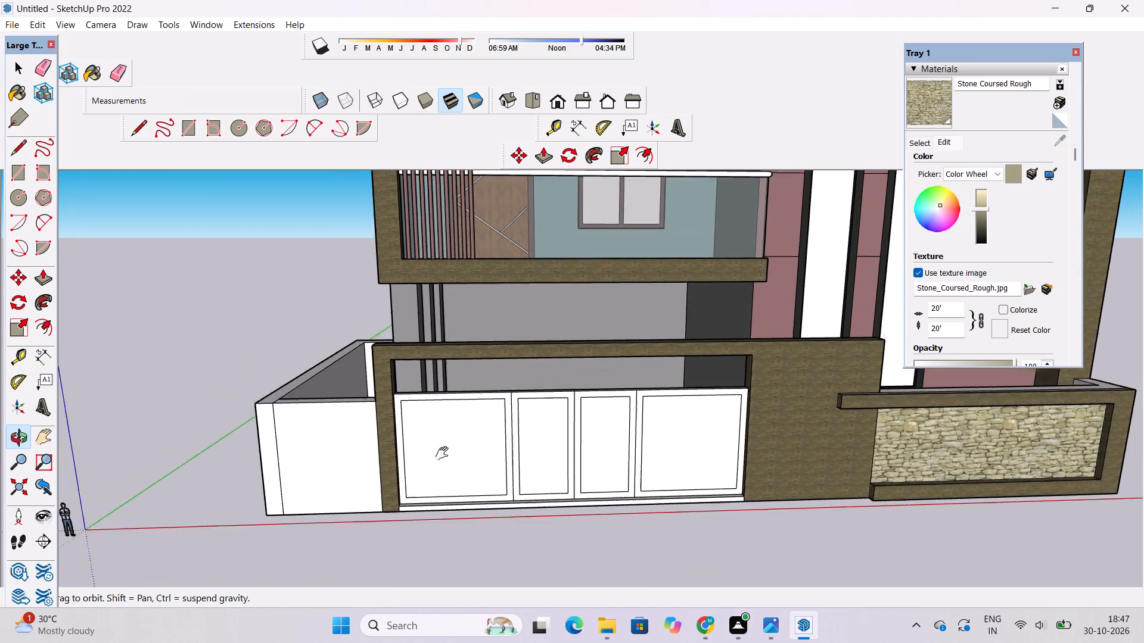
shift+drag(444, 454, 443, 454)
drag(441, 451, 448, 410)
shift+drag(484, 444, 467, 416)
shift+drag(467, 416, 425, 433)
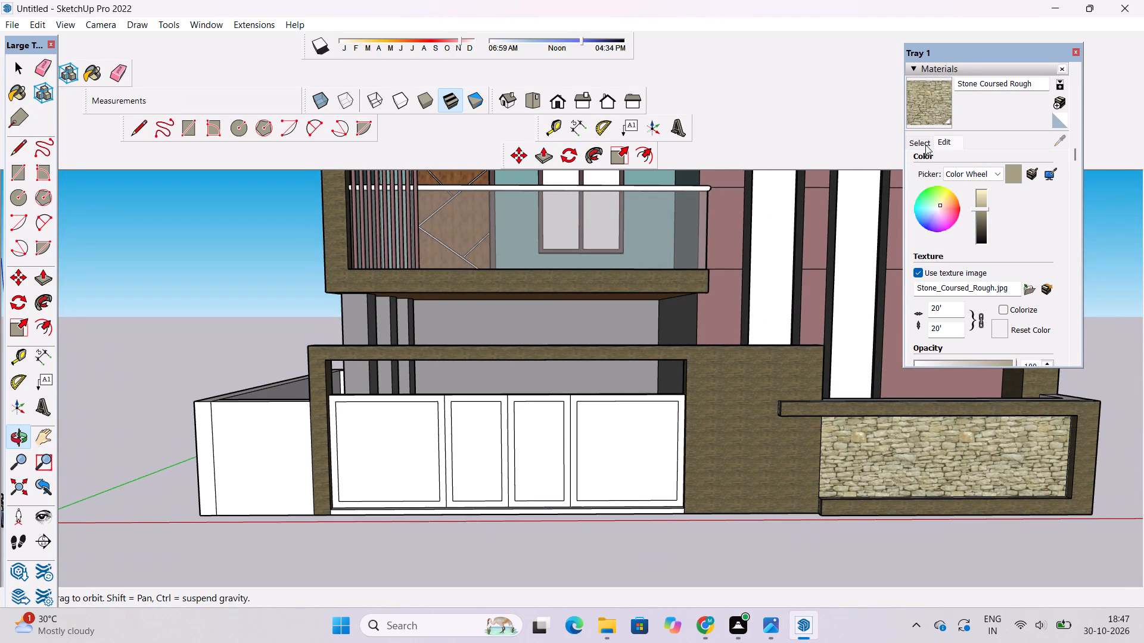
Paint the two wide outer panels of the ground-floor gate with Cladding Siding Tan.
click(924, 145)
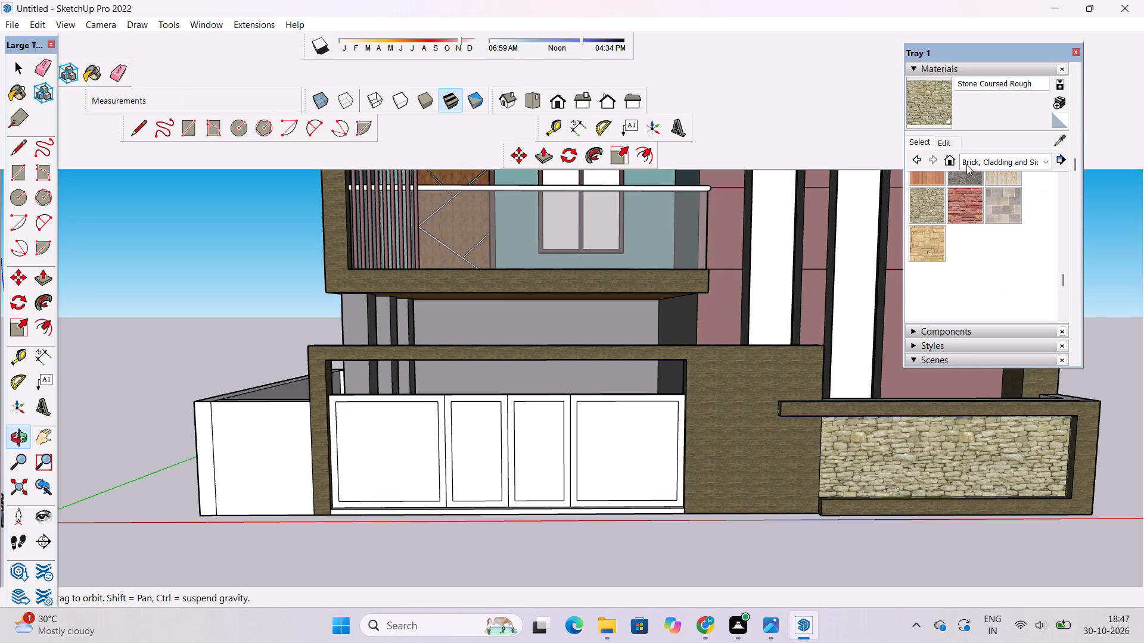
scroll(975, 188, up, 1)
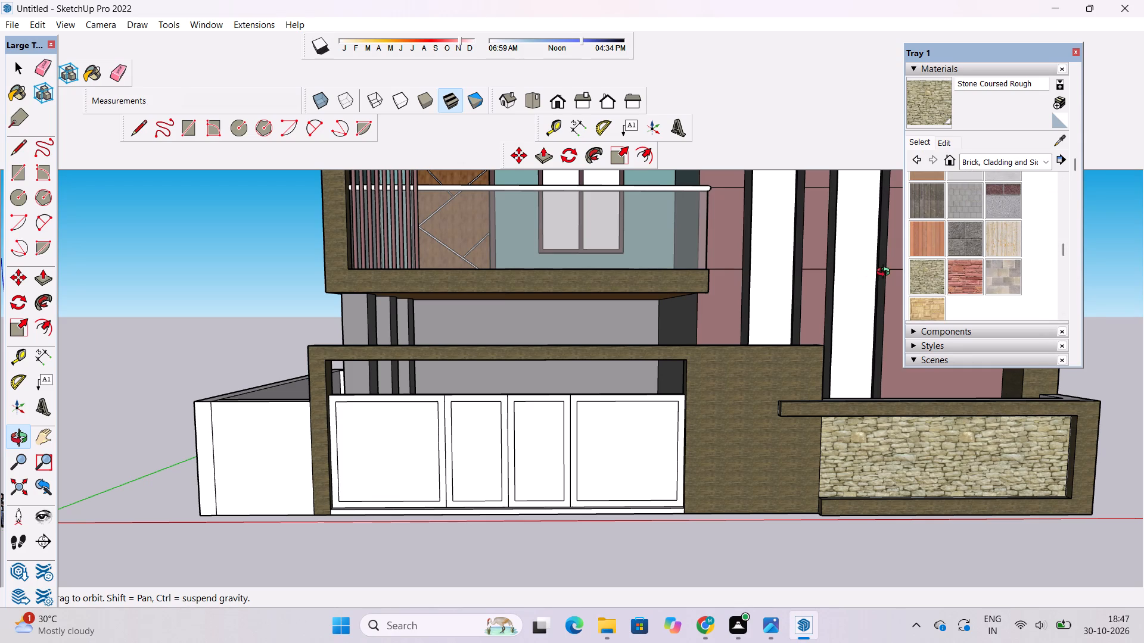
scroll(971, 256, up, 4)
scroll(973, 255, down, 1)
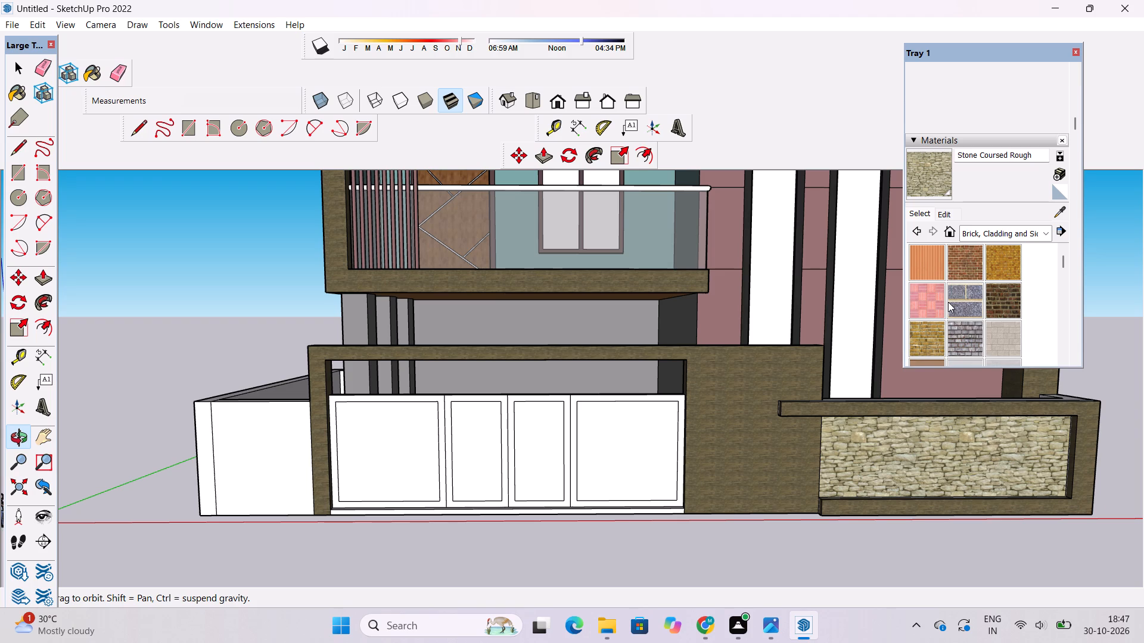
scroll(948, 307, down, 1)
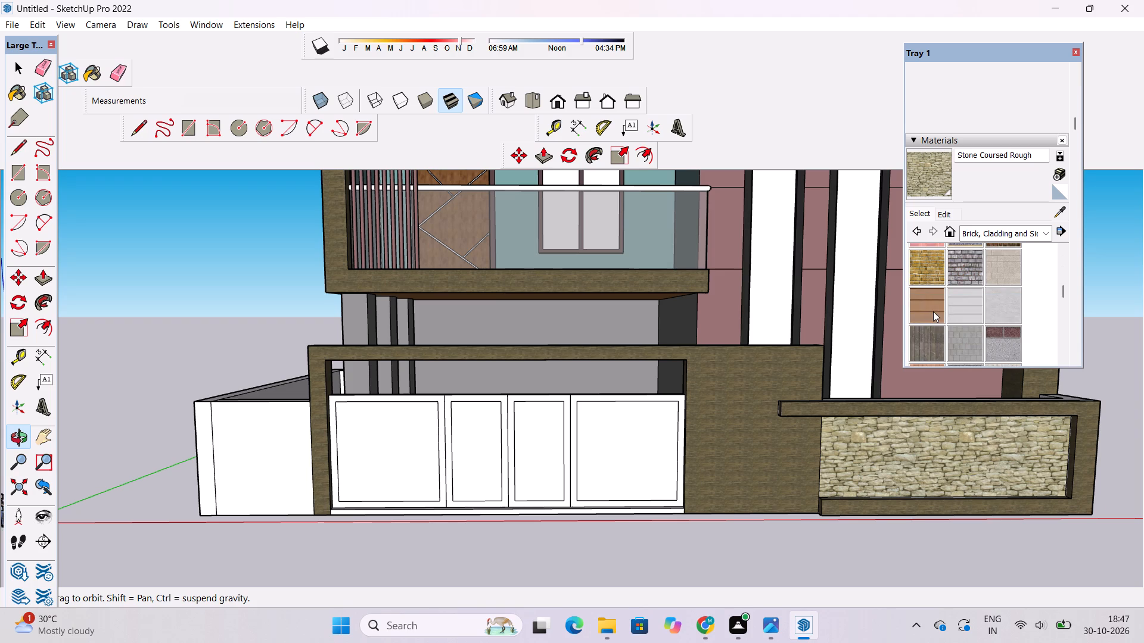
click(929, 311)
click(595, 438)
click(387, 457)
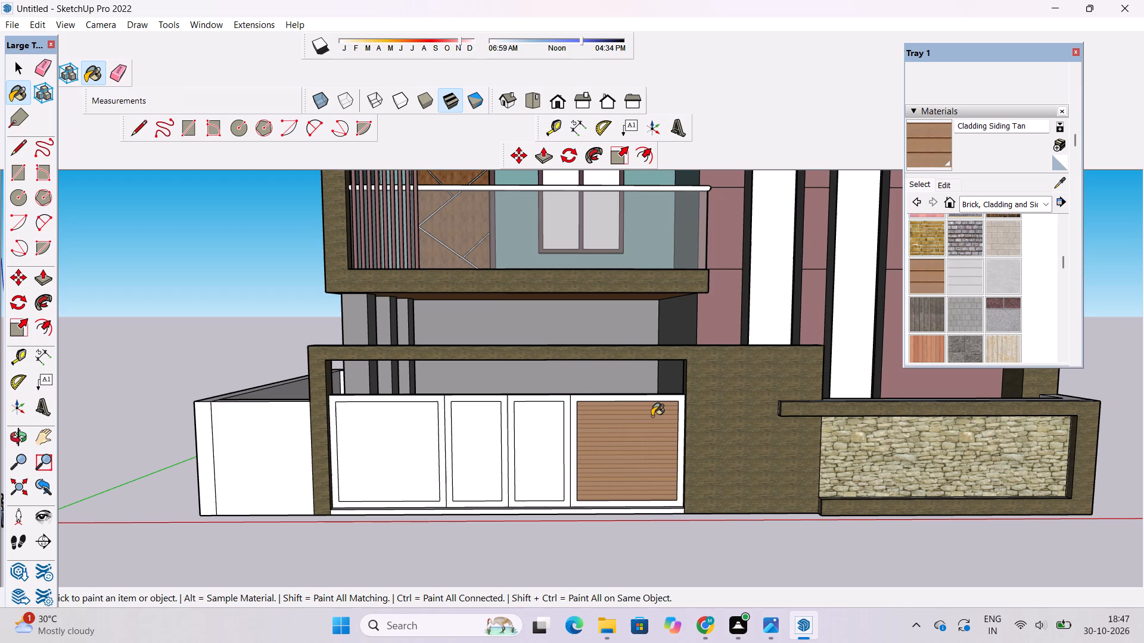
Recolour the Cladding Siding Tan material to a dark golden brown.
click(950, 188)
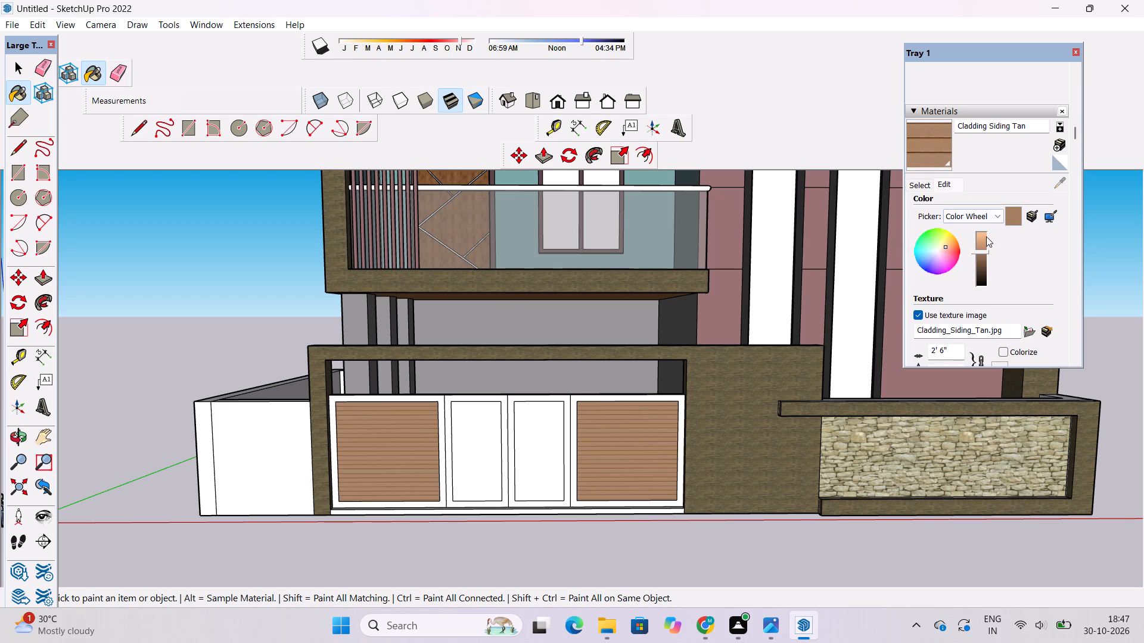
click(986, 240)
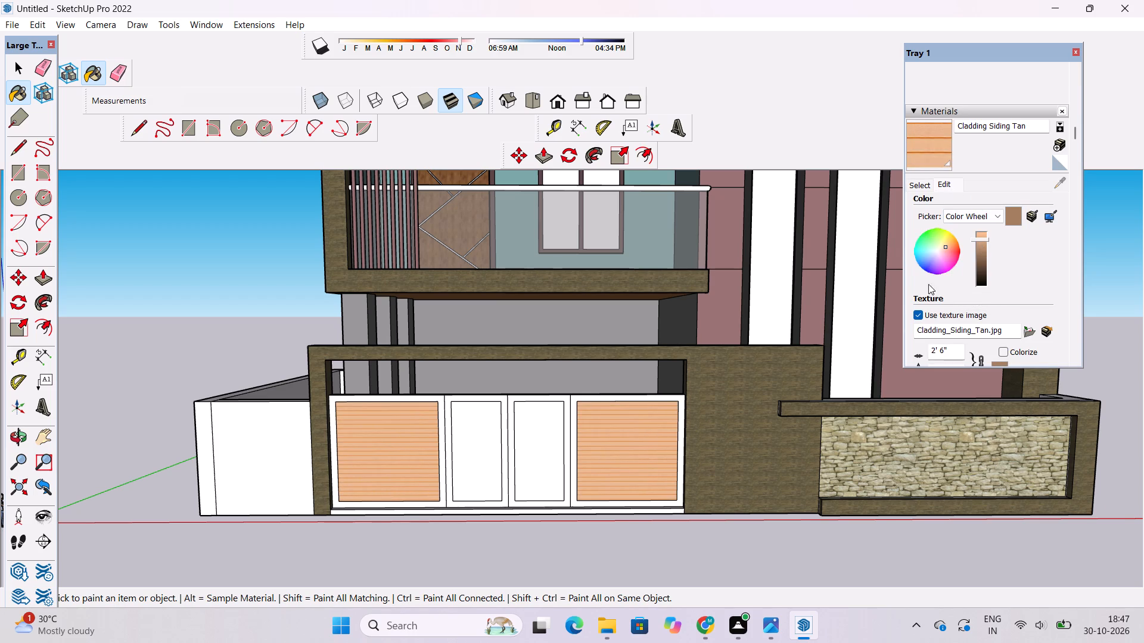
click(980, 248)
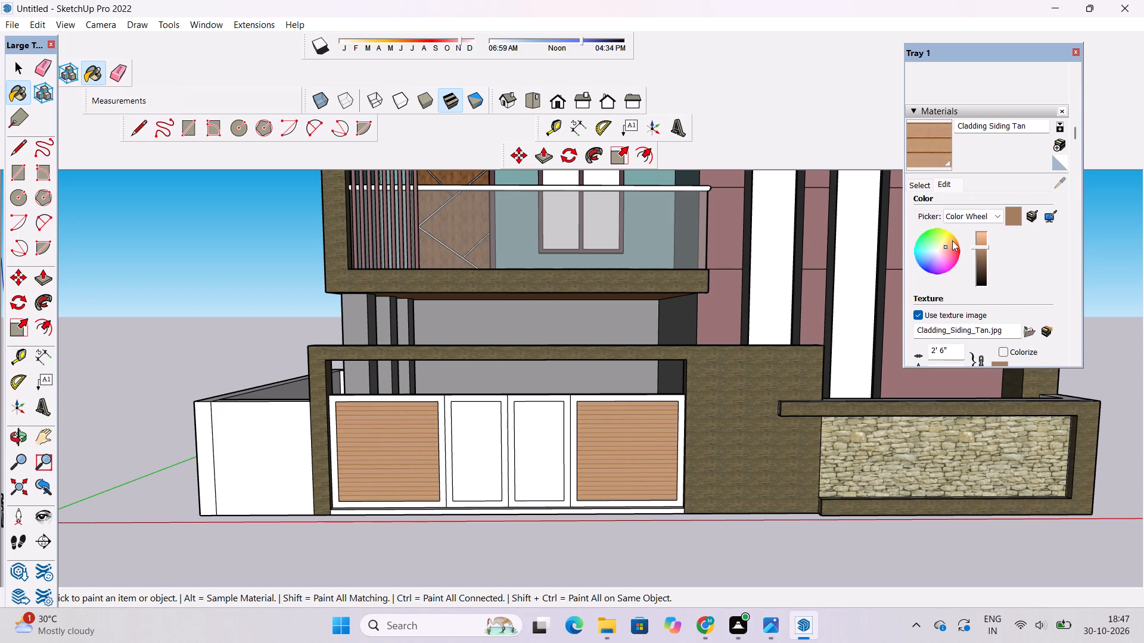
click(952, 241)
click(980, 242)
double_click(982, 248)
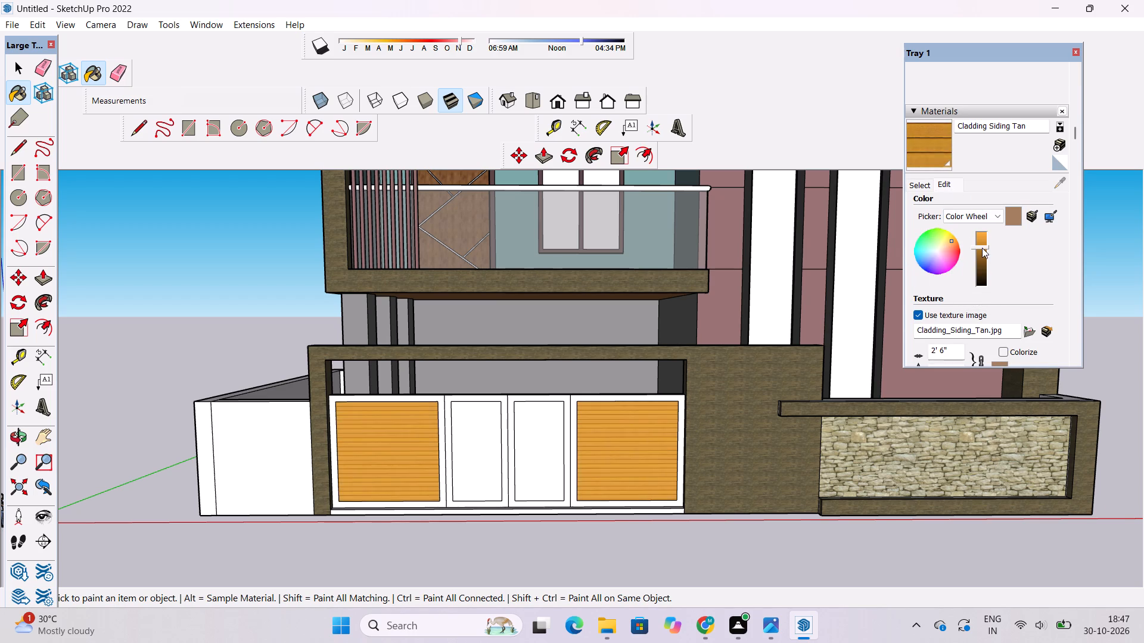
click(983, 254)
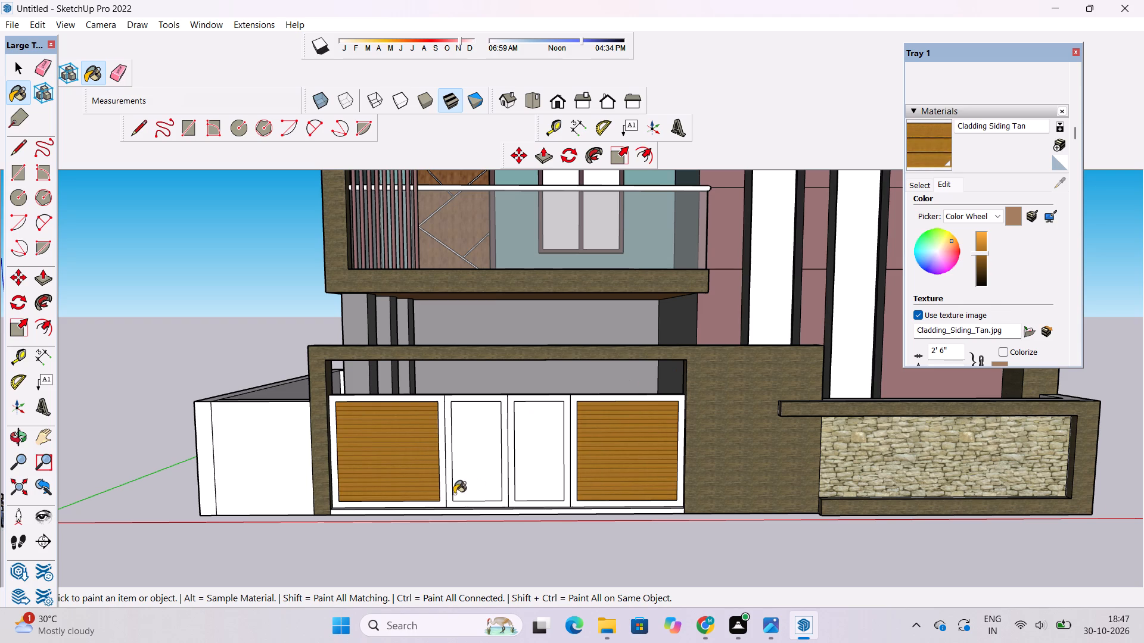
Recolour the Cladding Siding Tan material on the gate's outer panels to a soft brick red.
click(956, 249)
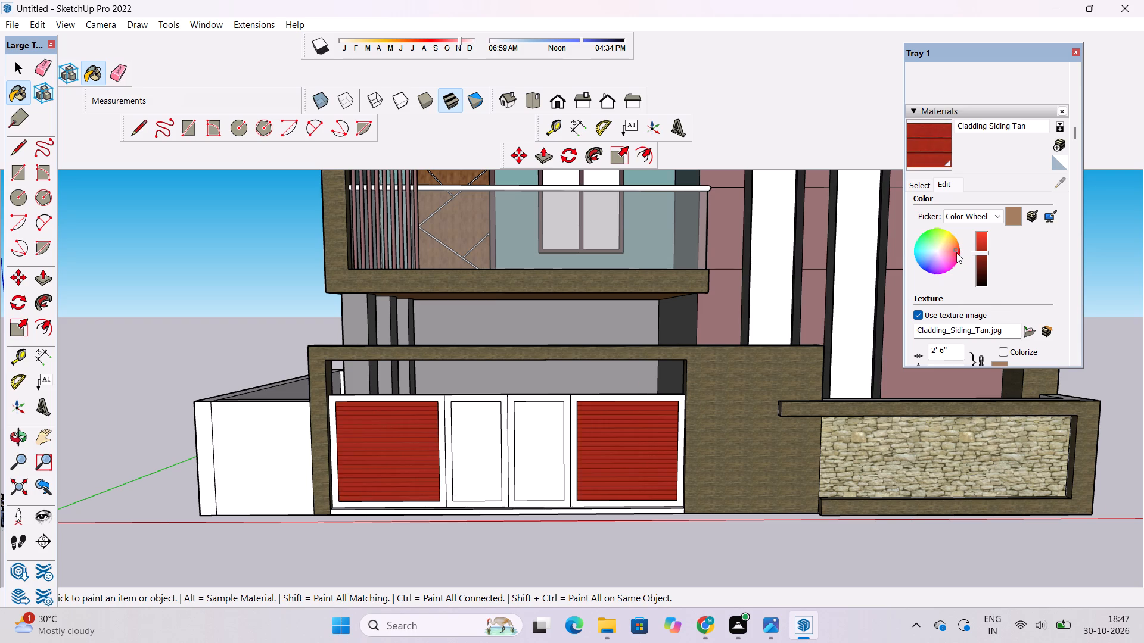
click(956, 252)
click(950, 252)
click(949, 252)
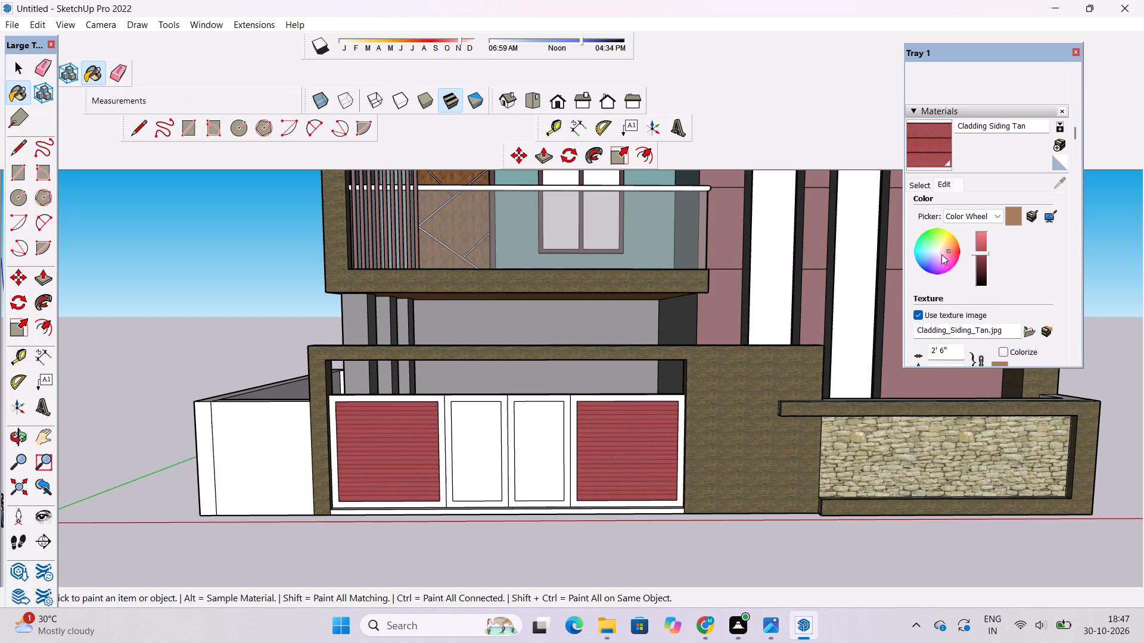
click(941, 254)
click(943, 252)
click(944, 252)
click(950, 250)
click(980, 249)
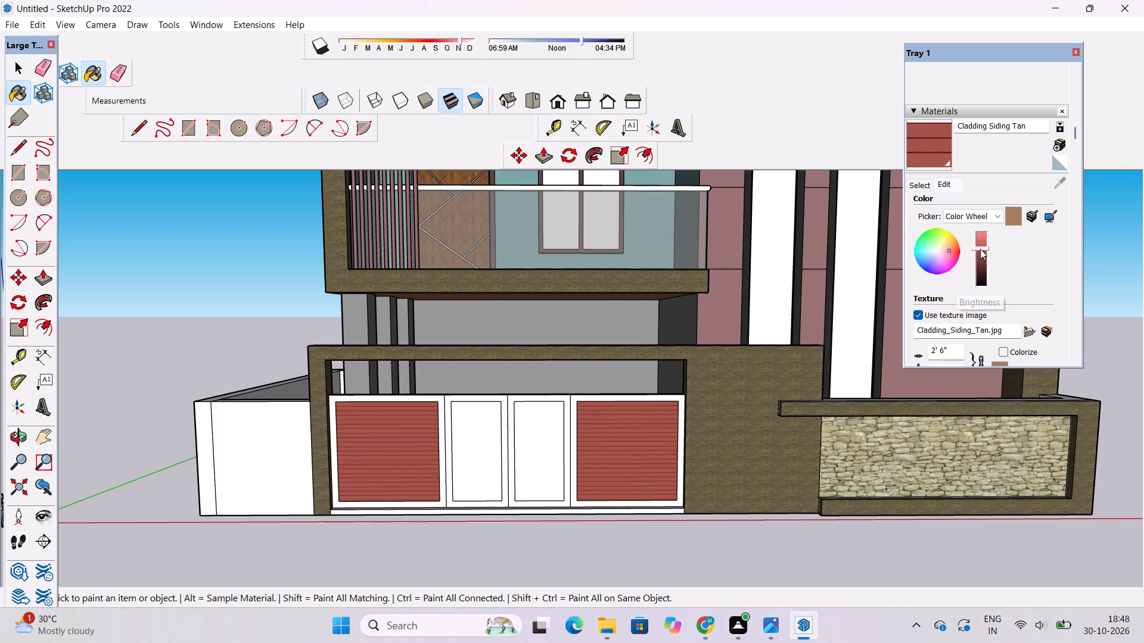
click(980, 249)
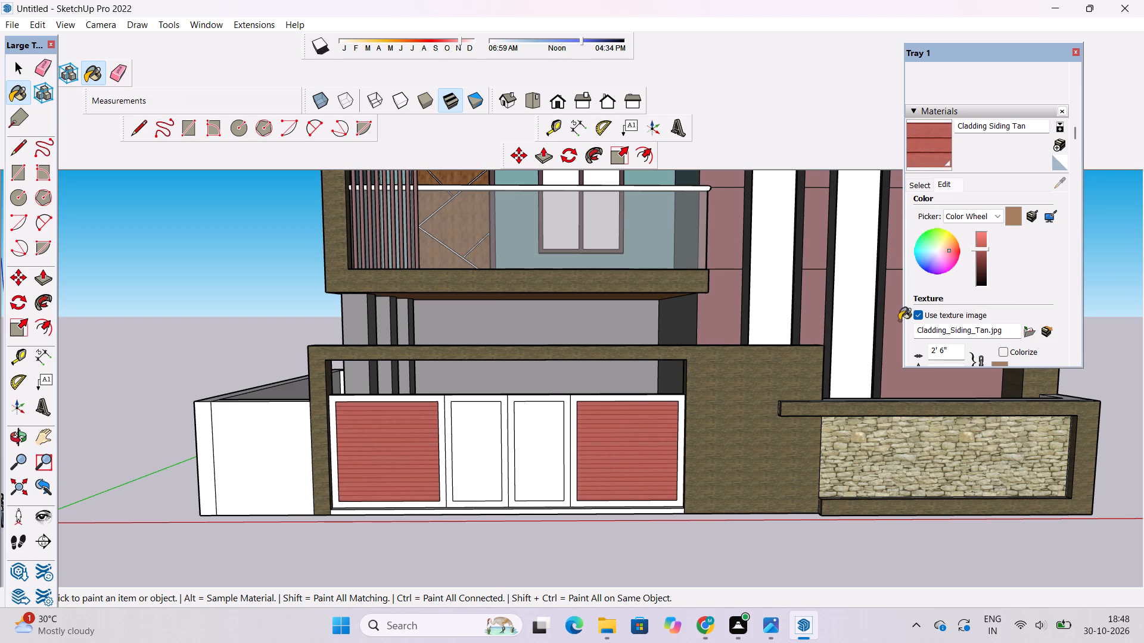
scroll(956, 338, down, 2)
scroll(943, 233, up, 2)
click(537, 600)
click(558, 525)
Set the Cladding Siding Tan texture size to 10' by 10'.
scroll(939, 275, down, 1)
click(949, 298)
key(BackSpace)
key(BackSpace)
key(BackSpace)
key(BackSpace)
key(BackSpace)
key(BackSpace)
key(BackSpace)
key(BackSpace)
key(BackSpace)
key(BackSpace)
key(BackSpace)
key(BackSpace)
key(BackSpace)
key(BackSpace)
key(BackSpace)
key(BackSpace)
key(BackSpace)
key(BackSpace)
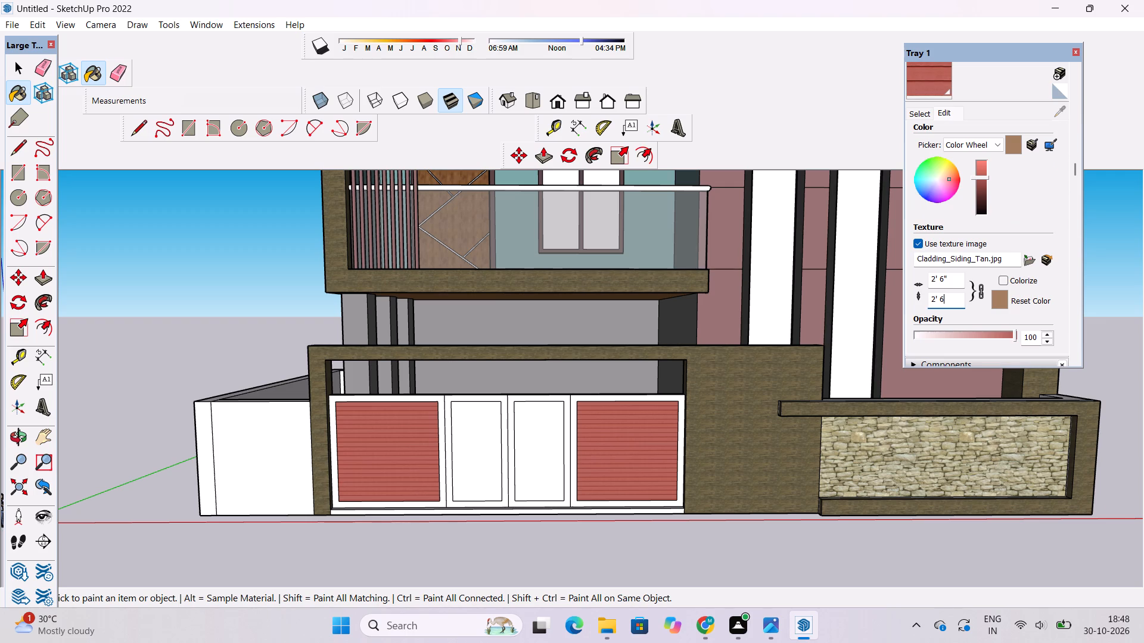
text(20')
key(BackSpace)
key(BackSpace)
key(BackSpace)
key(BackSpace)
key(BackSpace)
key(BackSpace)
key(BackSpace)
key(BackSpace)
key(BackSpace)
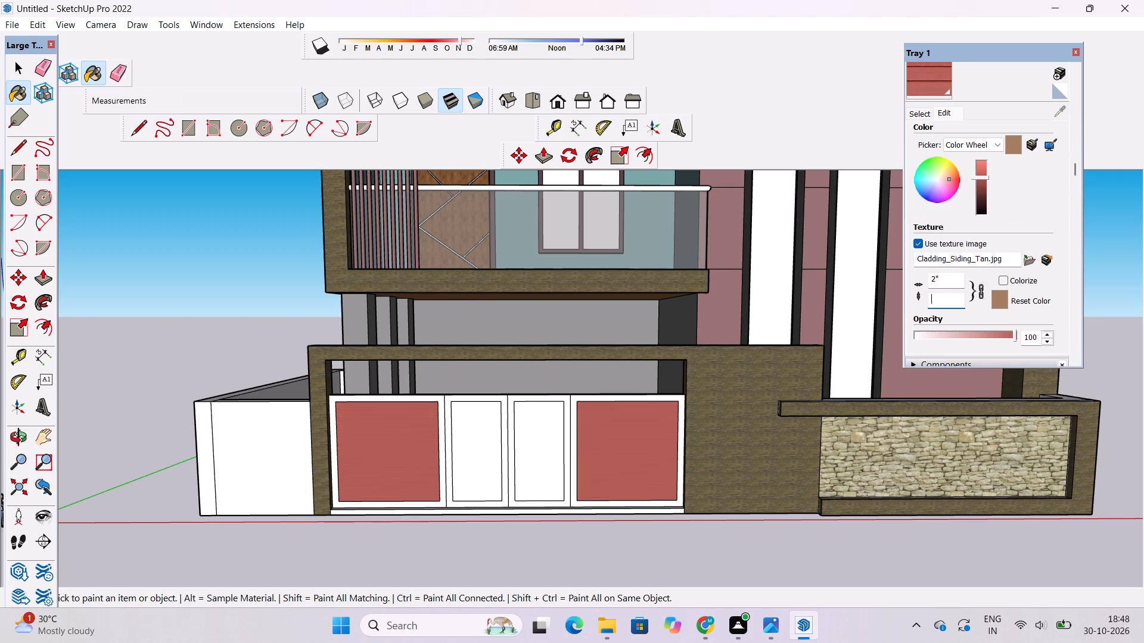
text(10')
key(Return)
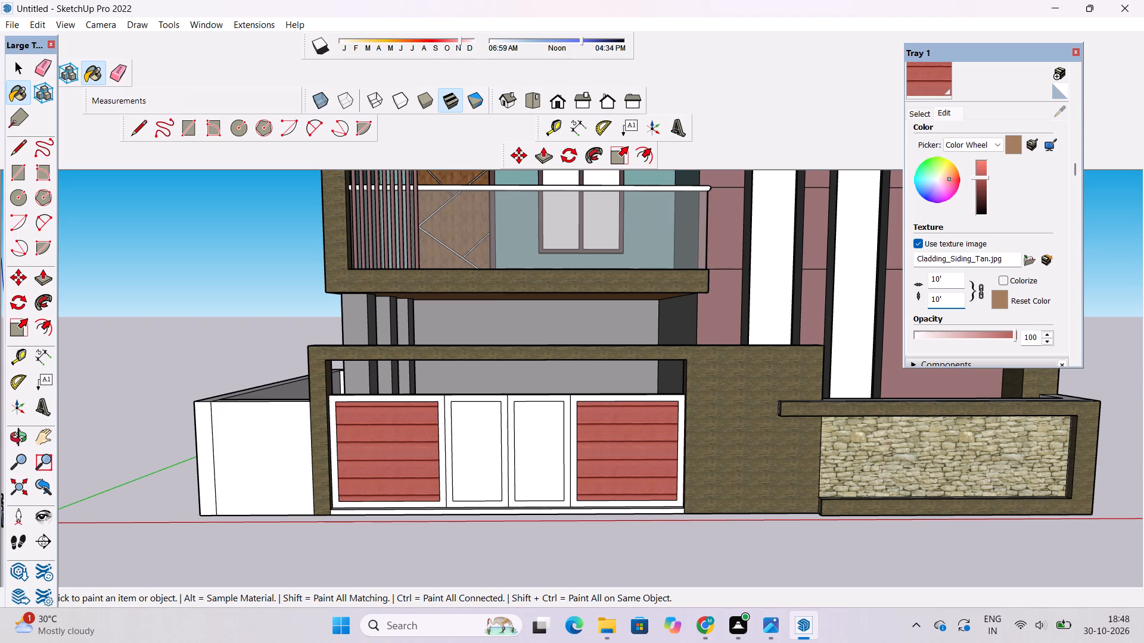
Set the Cladding Siding Tan texture size to 5' by 5'.
key(BackSpace)
key(BackSpace)
key(BackSpace)
key(BackSpace)
key(BackSpace)
key(BackSpace)
key(BackSpace)
key(BackSpace)
key(BackSpace)
key(BackSpace)
key(BackSpace)
text(5')
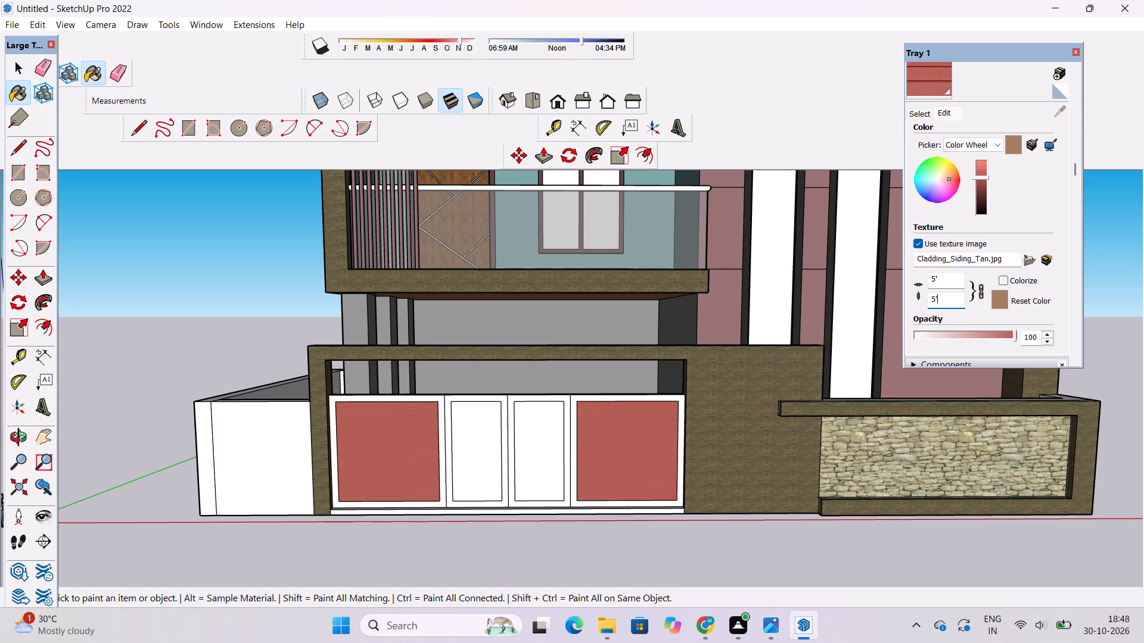
key(Return)
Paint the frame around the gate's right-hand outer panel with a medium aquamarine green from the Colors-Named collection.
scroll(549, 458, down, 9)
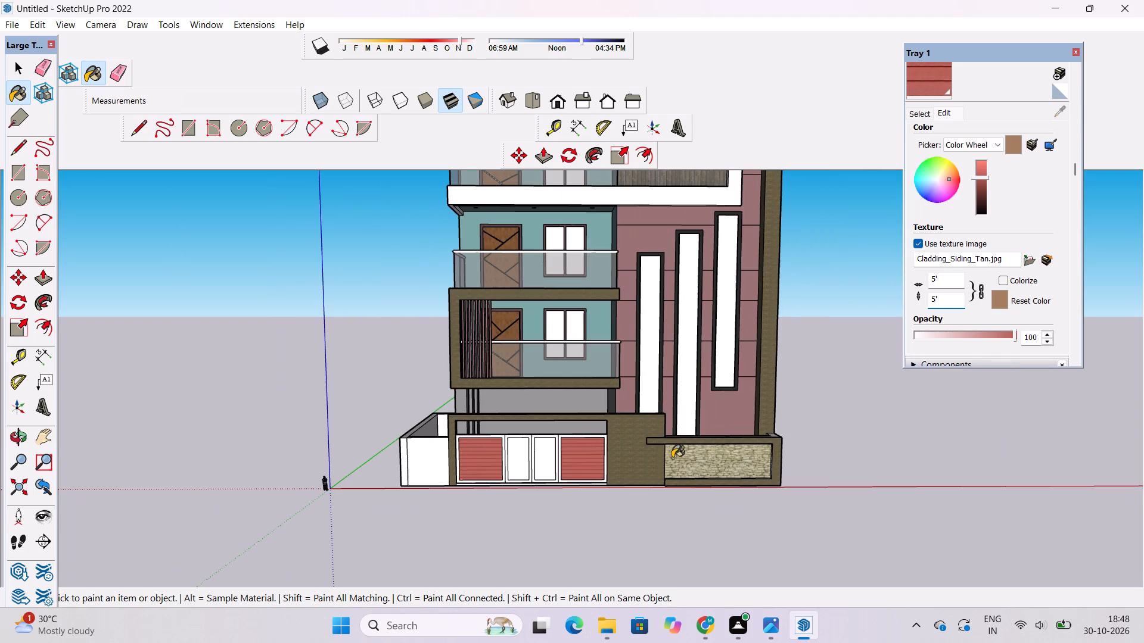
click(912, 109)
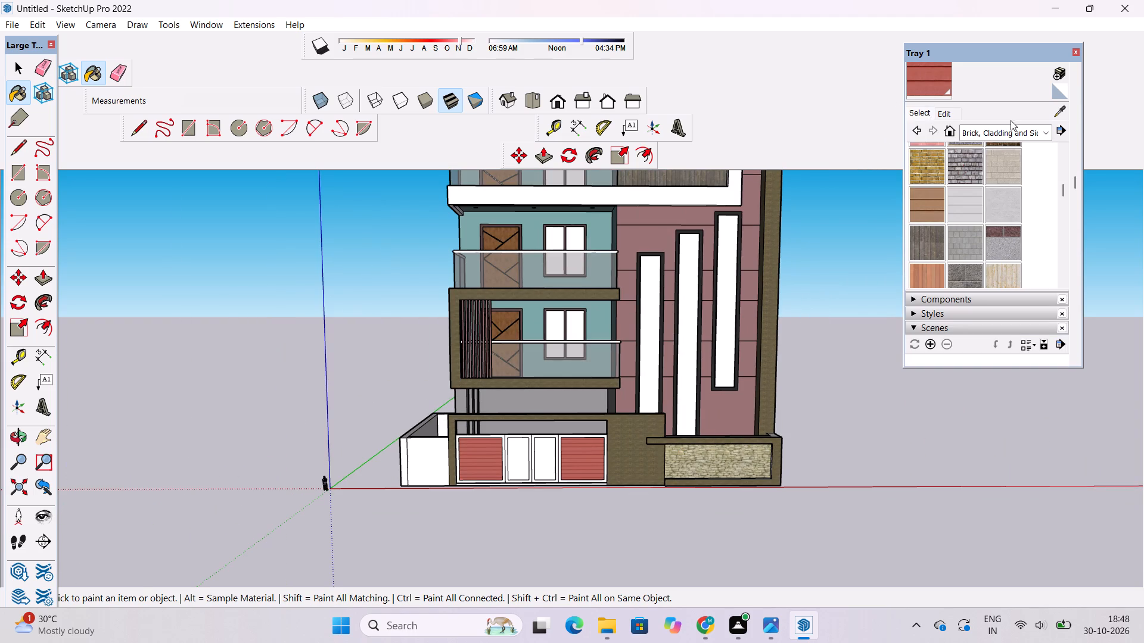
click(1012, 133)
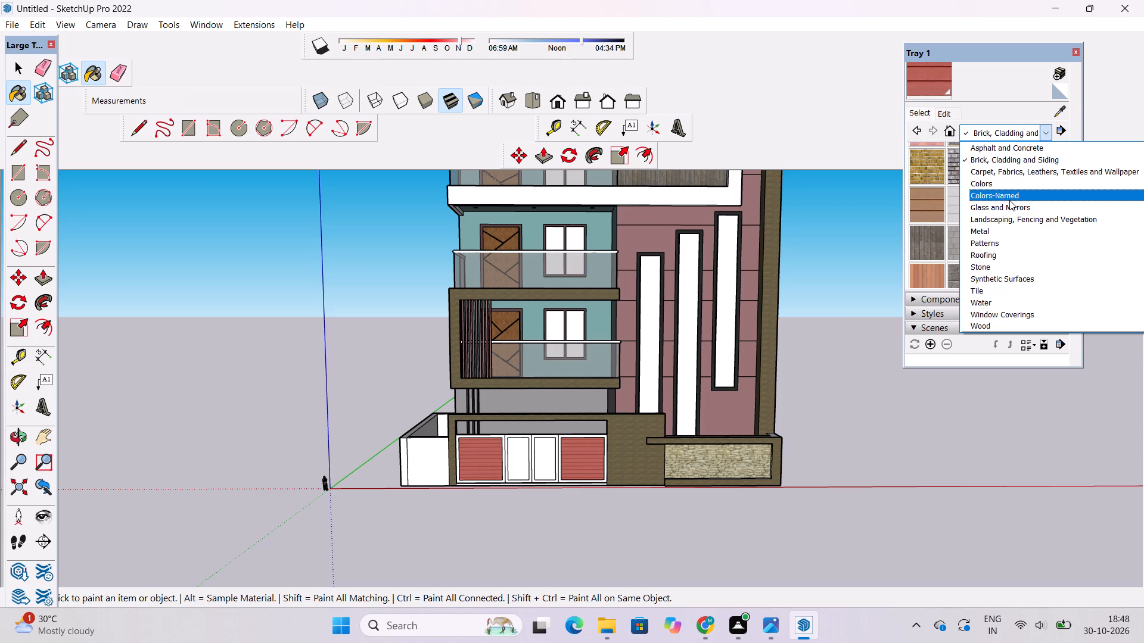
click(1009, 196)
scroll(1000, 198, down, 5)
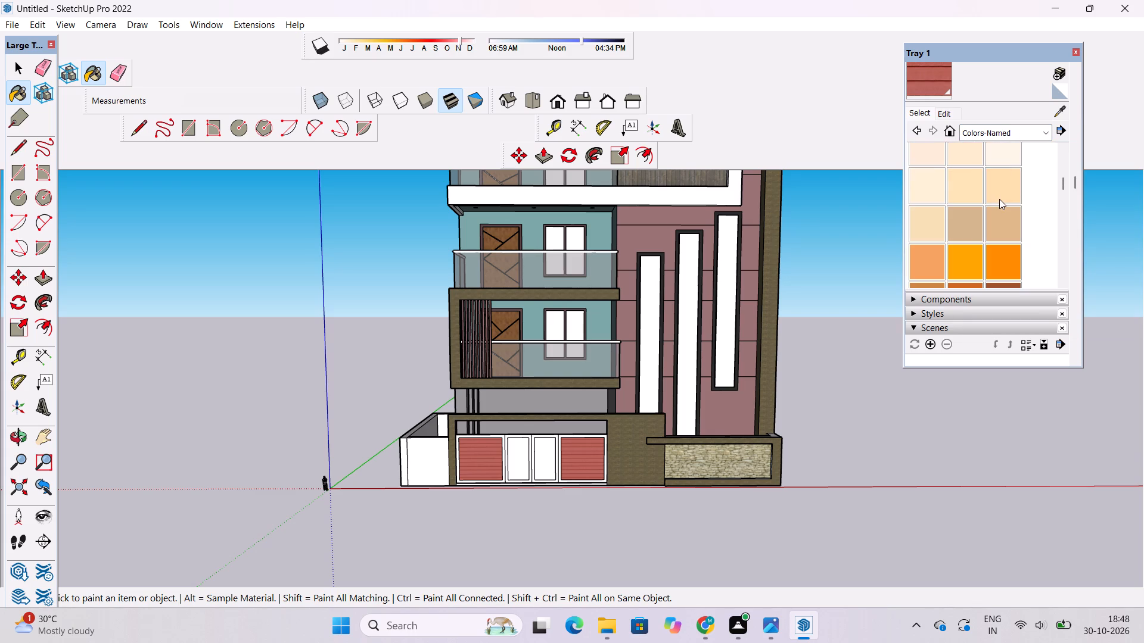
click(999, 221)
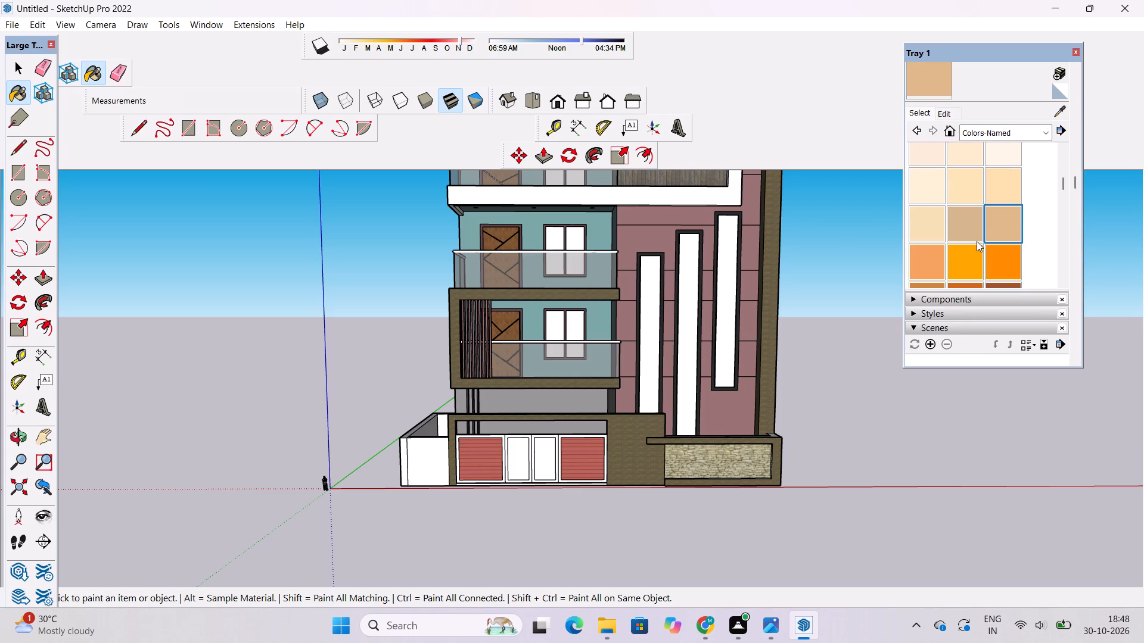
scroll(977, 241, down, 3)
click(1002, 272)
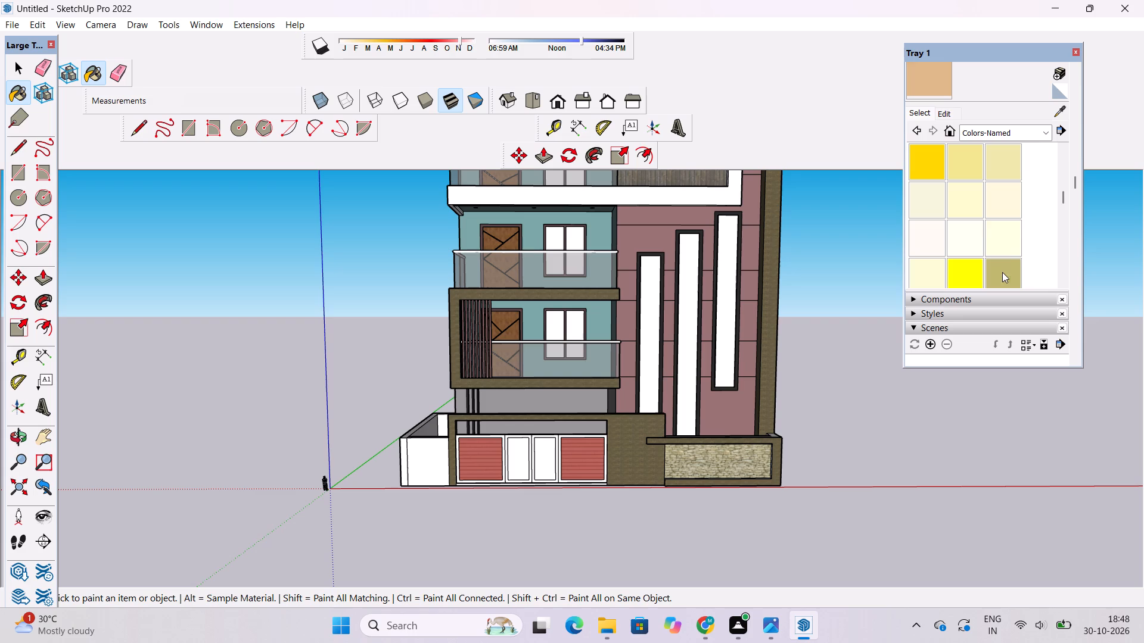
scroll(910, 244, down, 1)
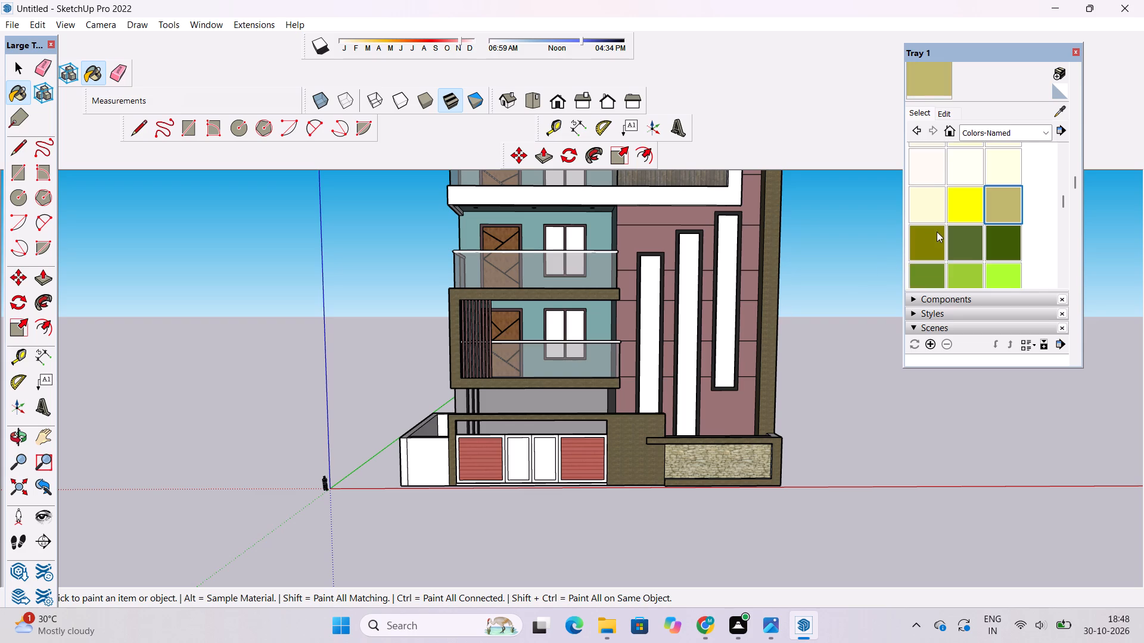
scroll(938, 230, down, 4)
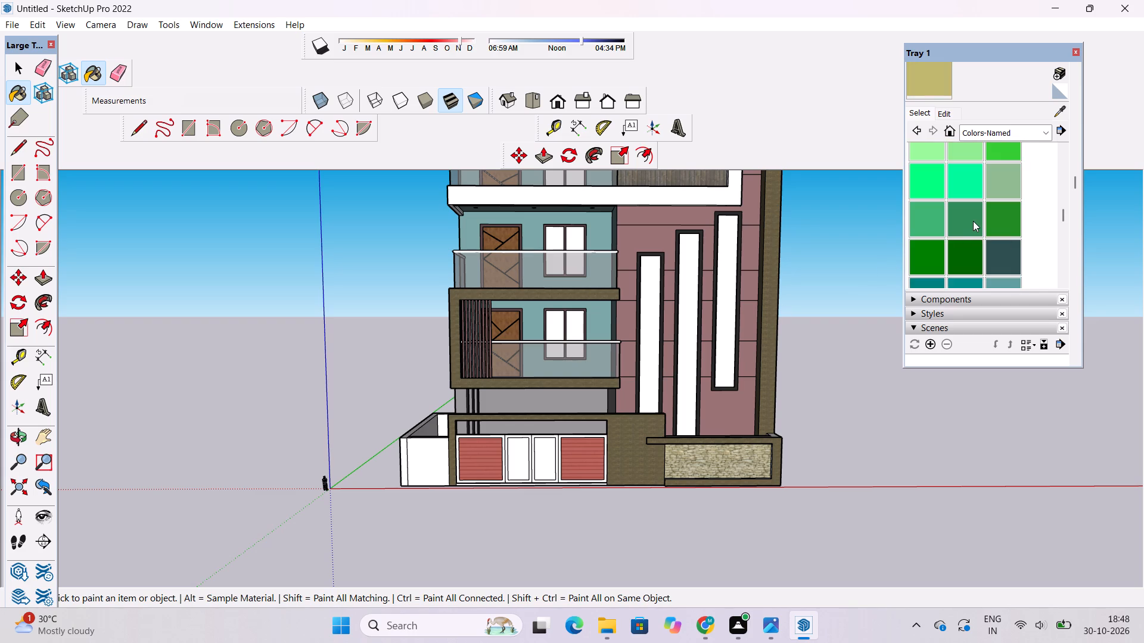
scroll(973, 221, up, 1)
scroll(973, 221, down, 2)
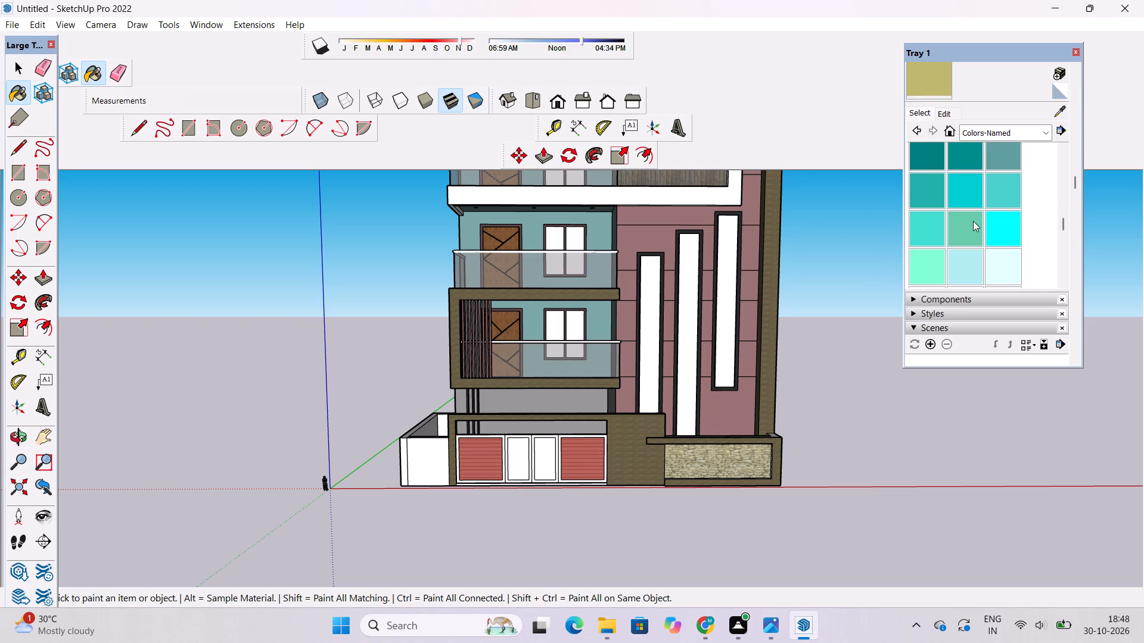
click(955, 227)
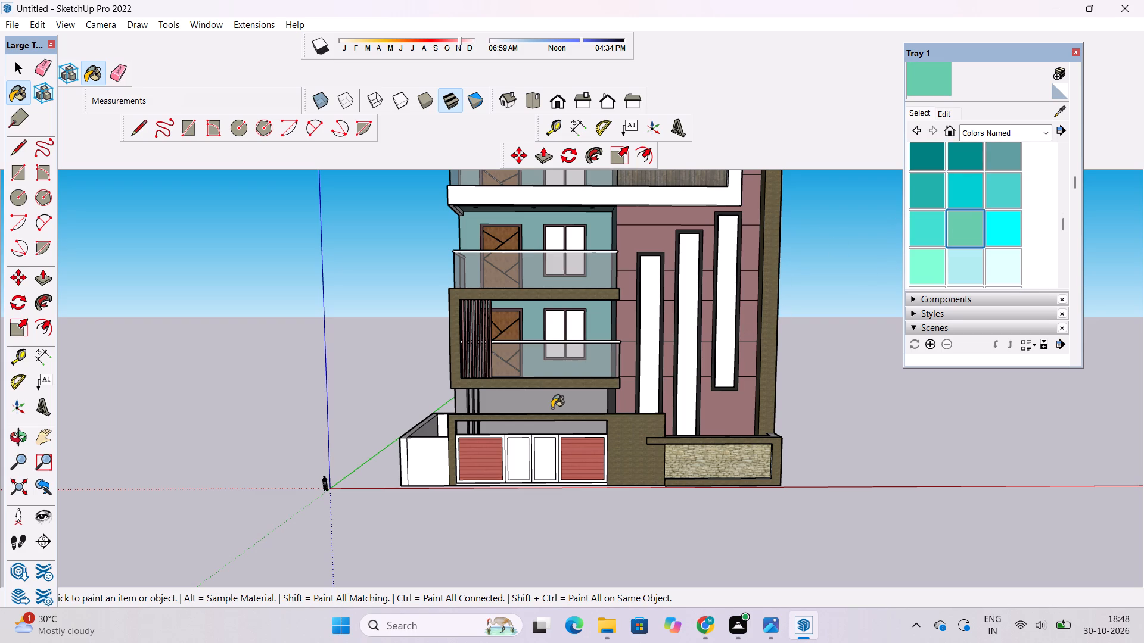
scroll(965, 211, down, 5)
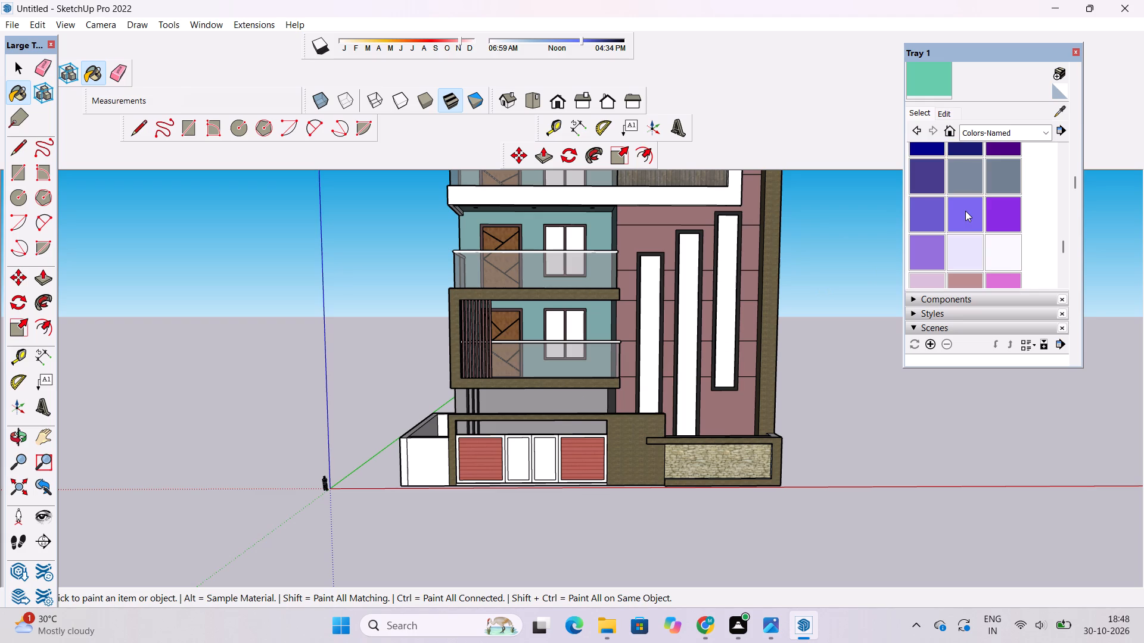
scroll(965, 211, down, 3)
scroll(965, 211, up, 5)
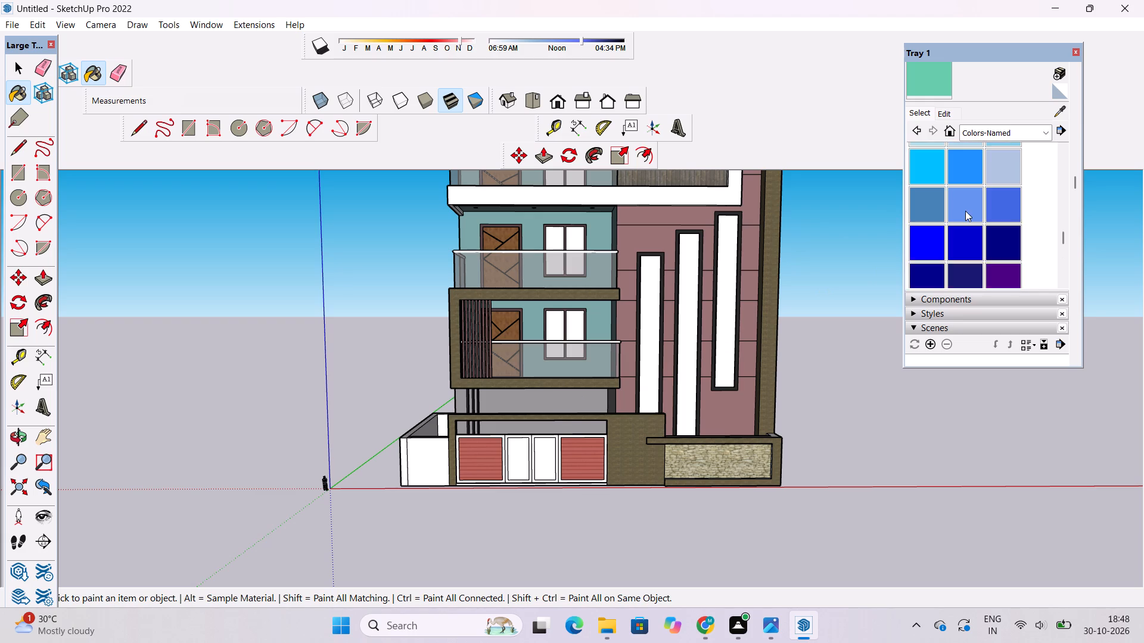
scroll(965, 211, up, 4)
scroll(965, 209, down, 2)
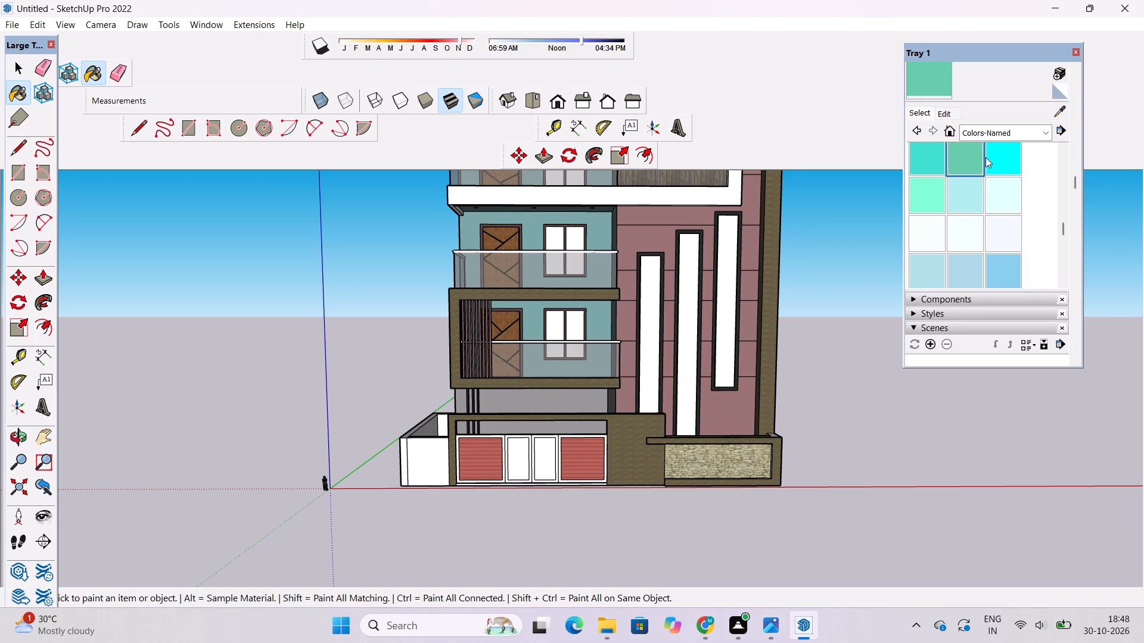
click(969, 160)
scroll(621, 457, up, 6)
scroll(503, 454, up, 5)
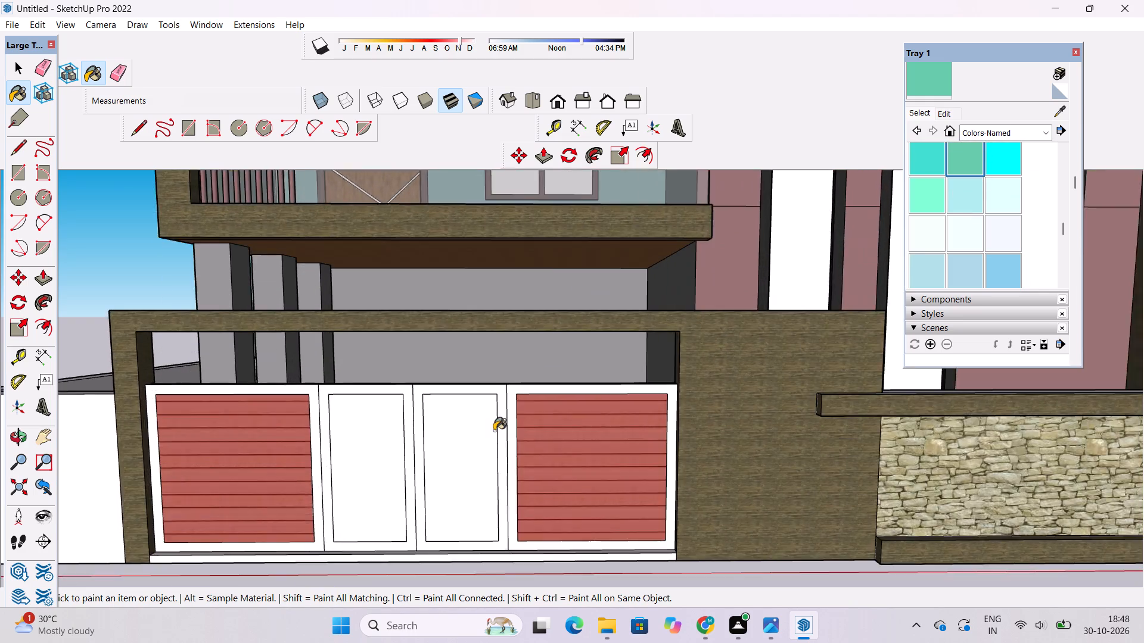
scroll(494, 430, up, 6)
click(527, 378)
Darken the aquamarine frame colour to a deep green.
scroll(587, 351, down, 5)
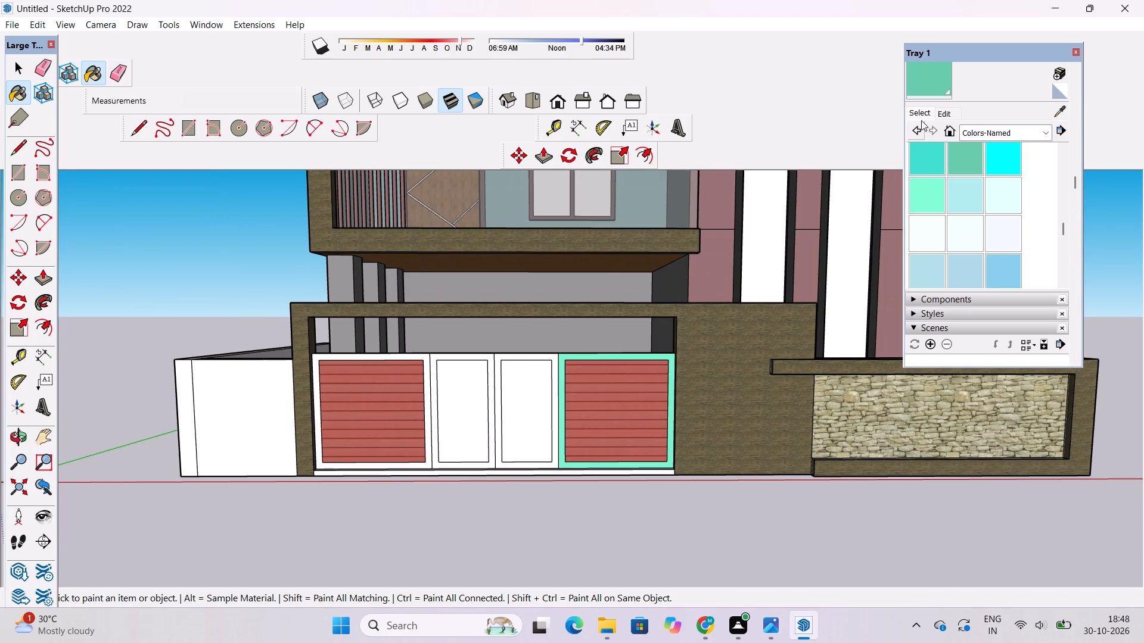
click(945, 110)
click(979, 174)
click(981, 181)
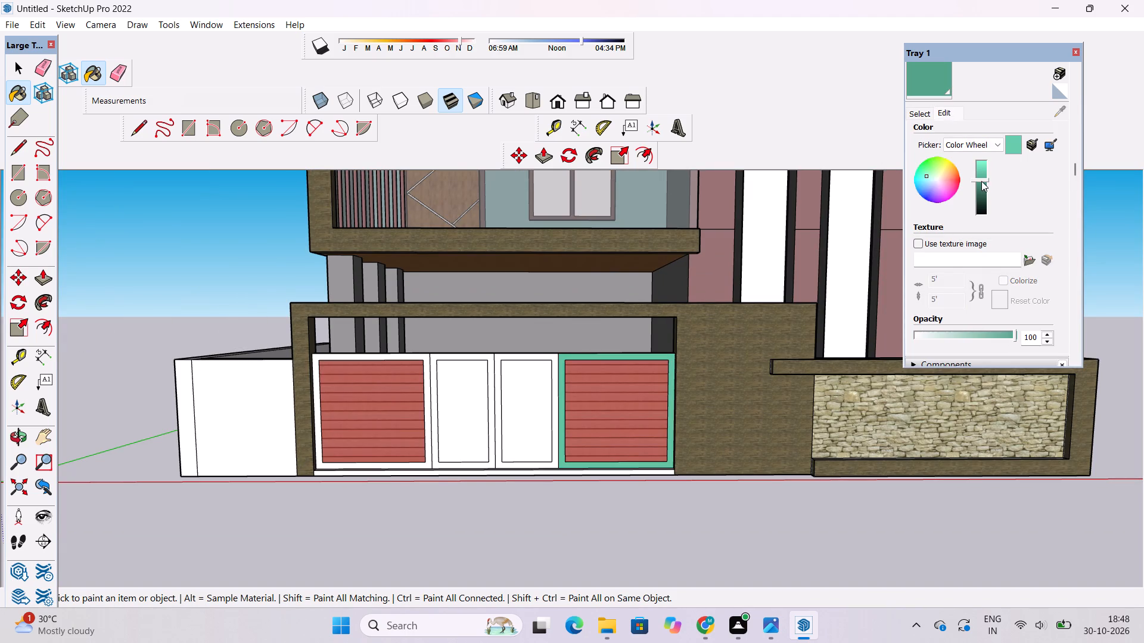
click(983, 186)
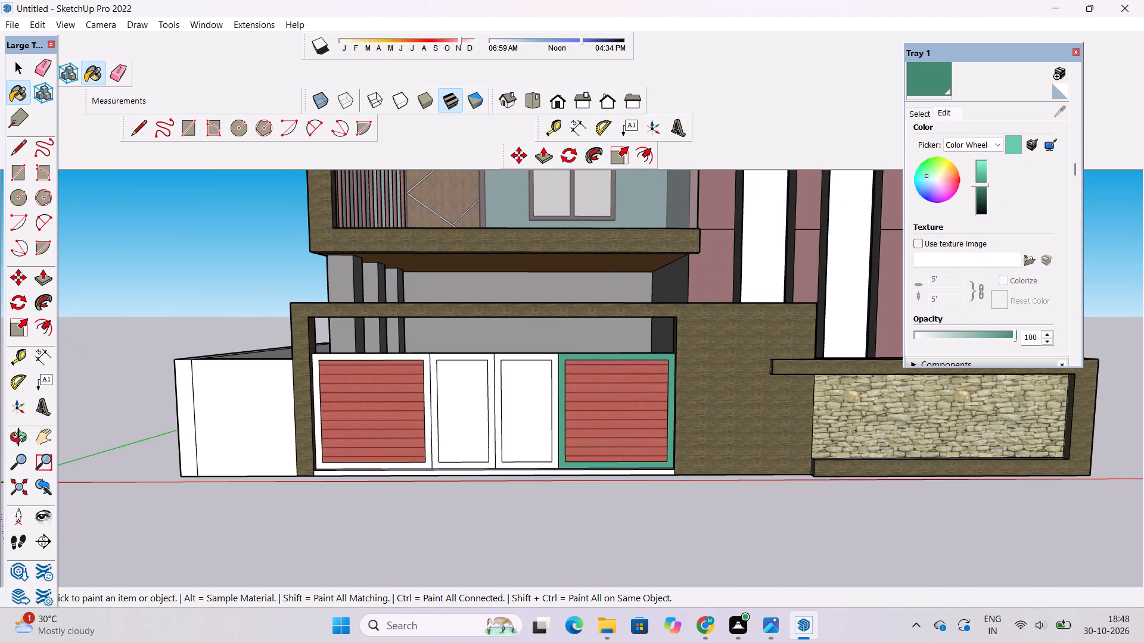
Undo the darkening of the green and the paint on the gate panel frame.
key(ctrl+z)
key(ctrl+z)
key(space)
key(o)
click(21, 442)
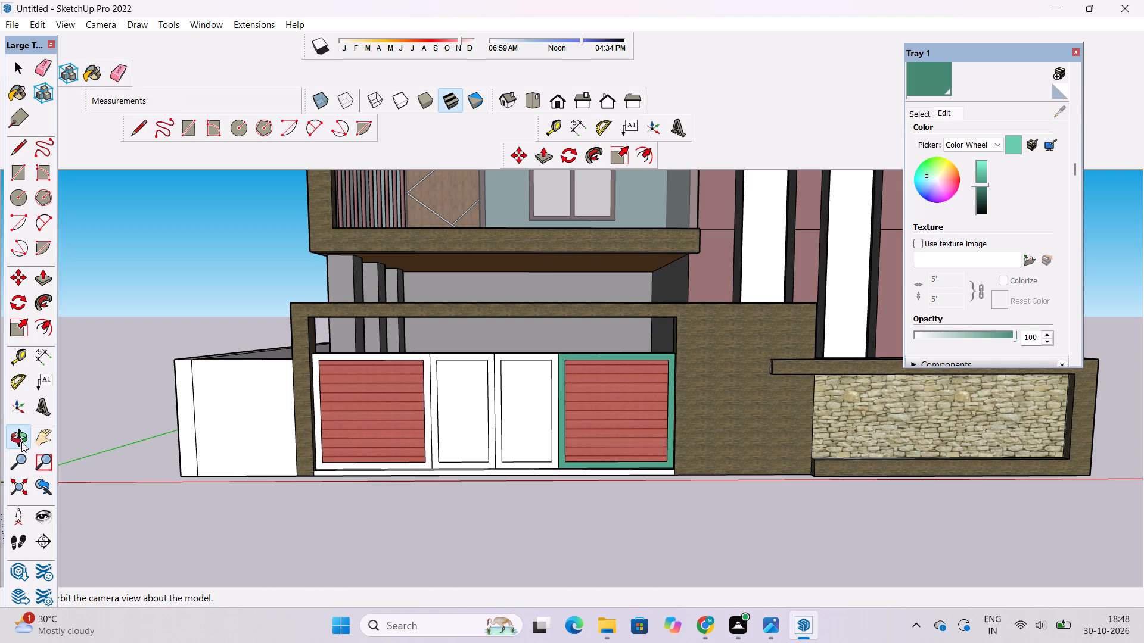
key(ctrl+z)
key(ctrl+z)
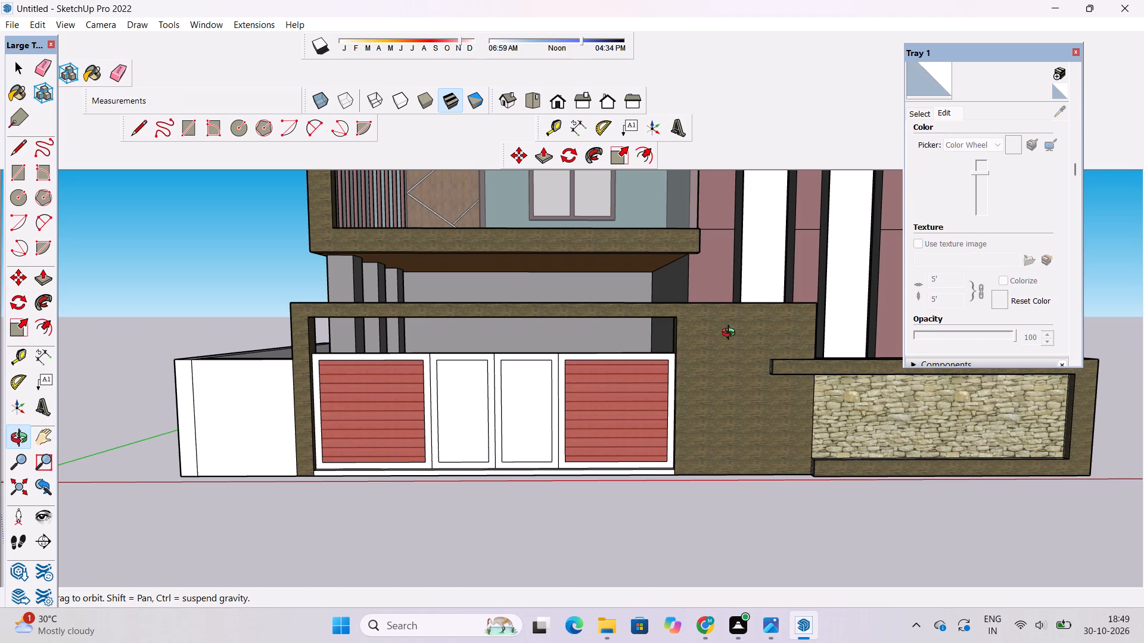
Paint the frames of all four gate panels with 0072_DarkSeaGreen from the Colors-Named collection.
click(921, 114)
scroll(985, 166, up, 1)
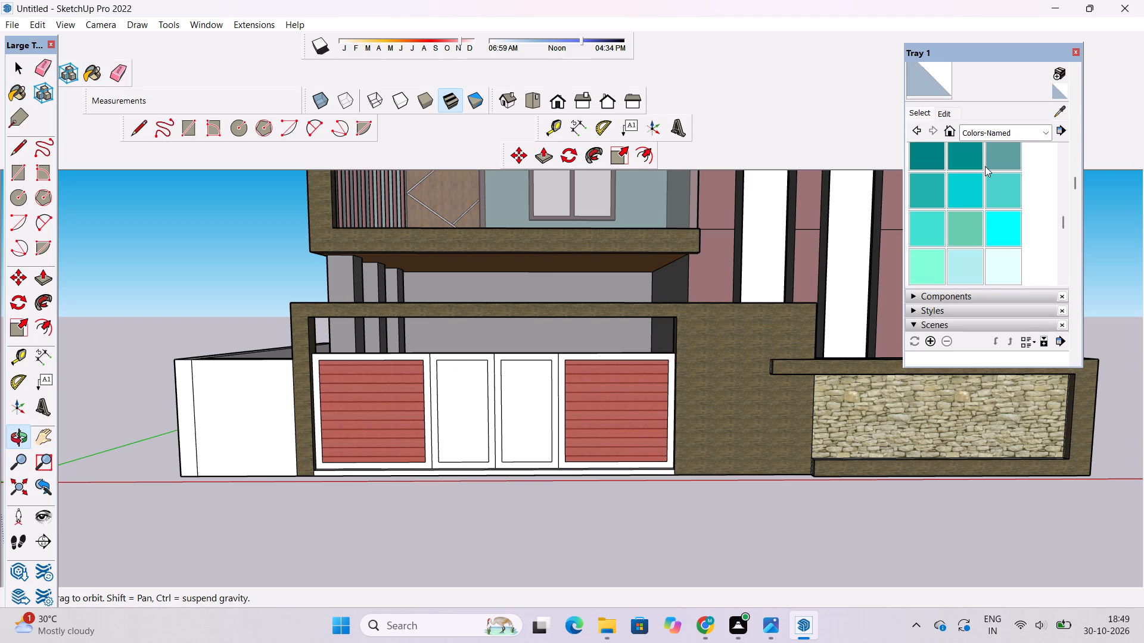
scroll(985, 166, up, 1)
scroll(987, 238, up, 3)
scroll(989, 239, down, 2)
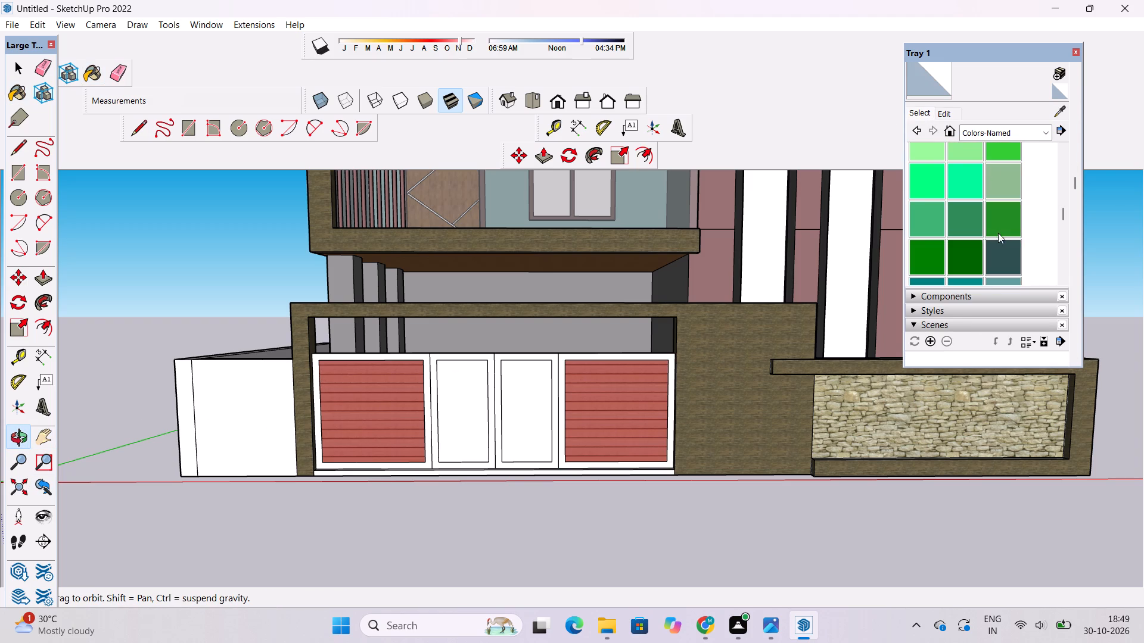
click(991, 182)
scroll(517, 373, up, 9)
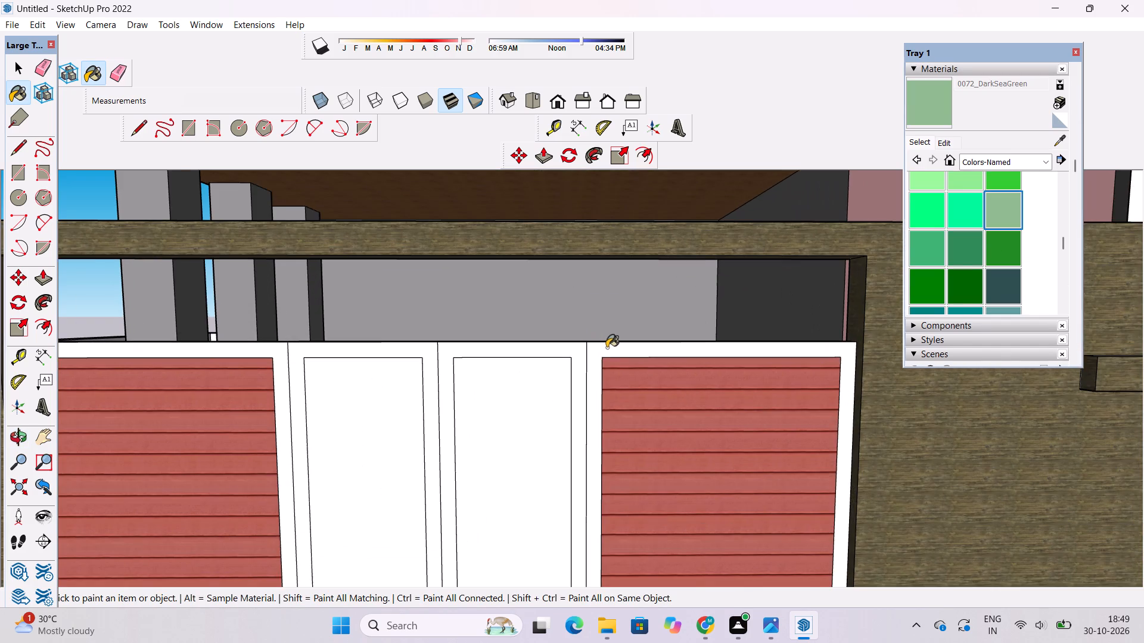
click(616, 348)
click(558, 352)
click(391, 357)
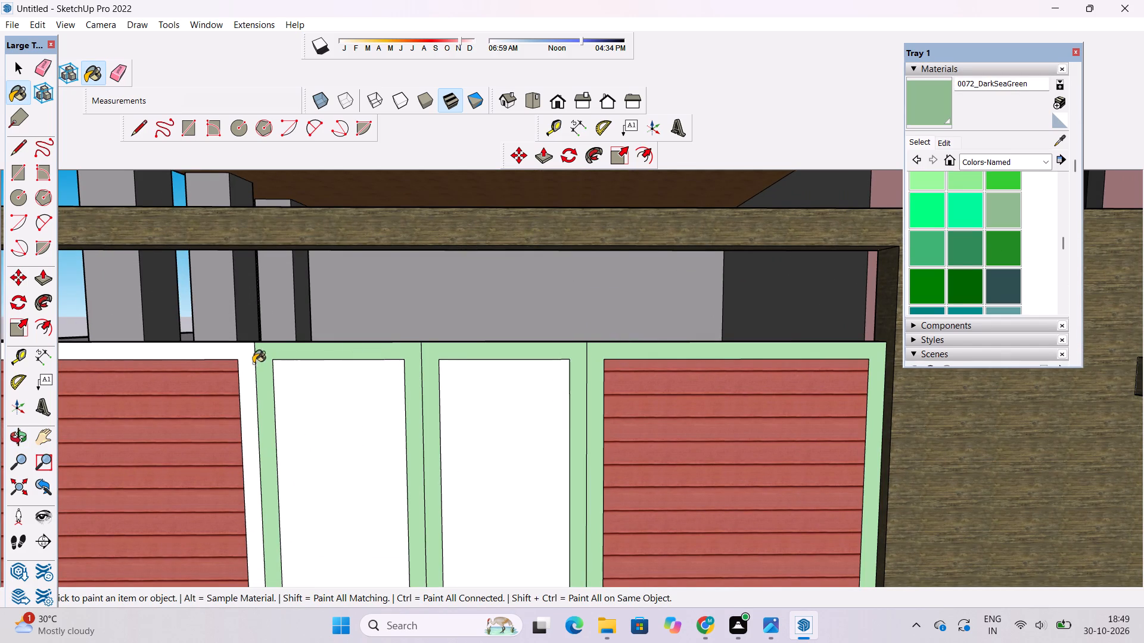
click(247, 359)
Darken the gate frames' DarkSeaGreen colour to a deeper muted green.
scroll(745, 373, down, 9)
click(939, 146)
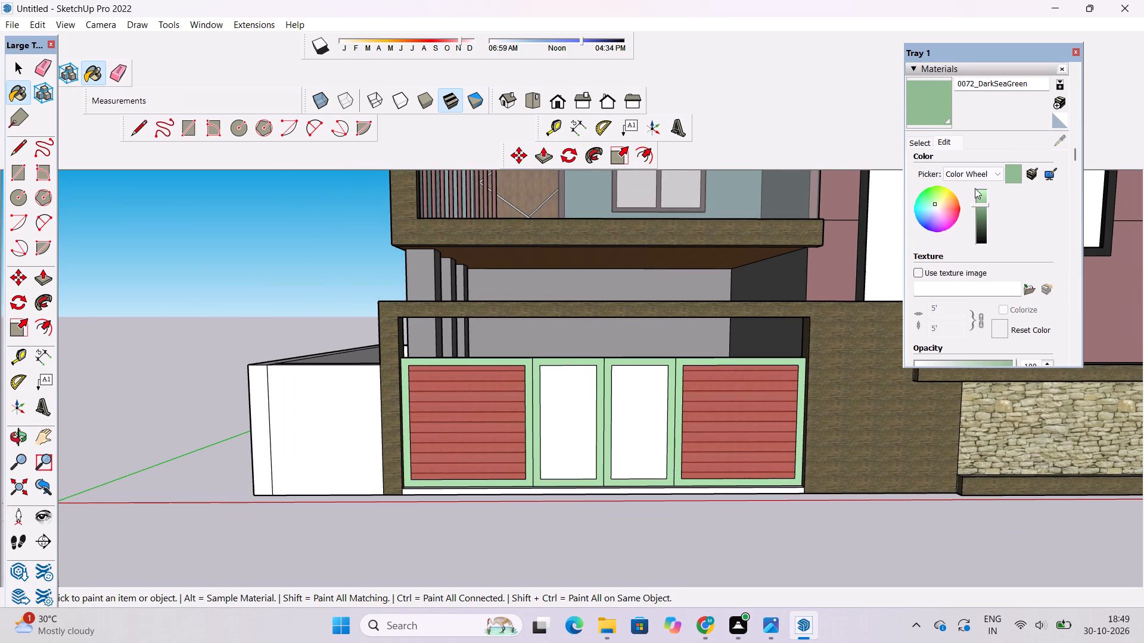
click(984, 209)
click(983, 214)
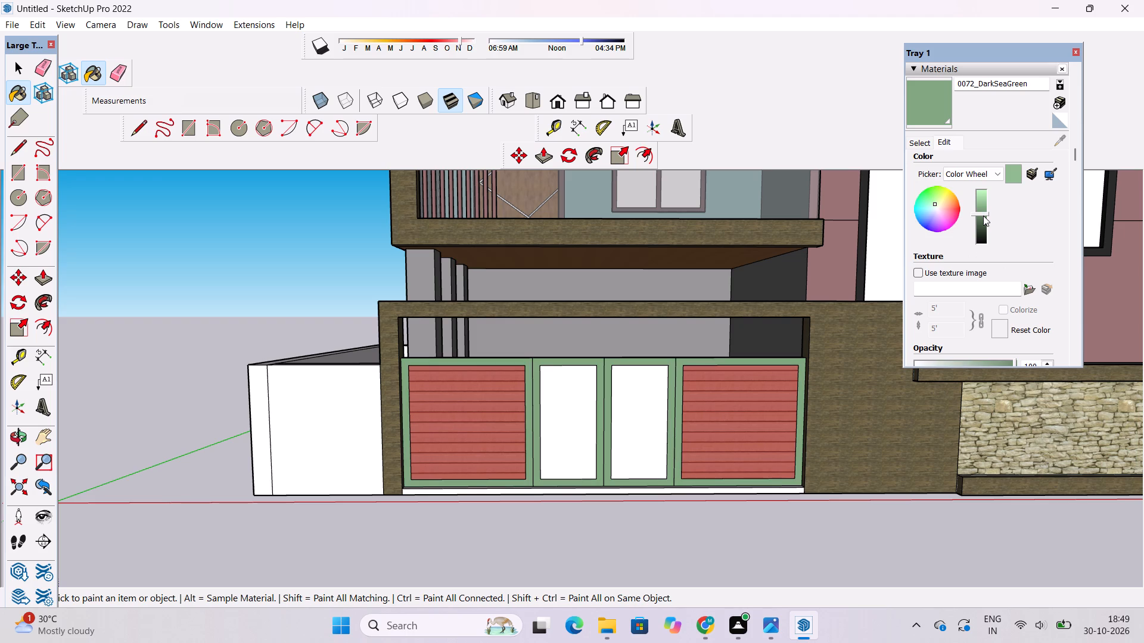
double_click(983, 216)
Paint the two middle gate panels with Beadboard from the Brick, Cladding and Siding collection.
scroll(537, 367, down, 10)
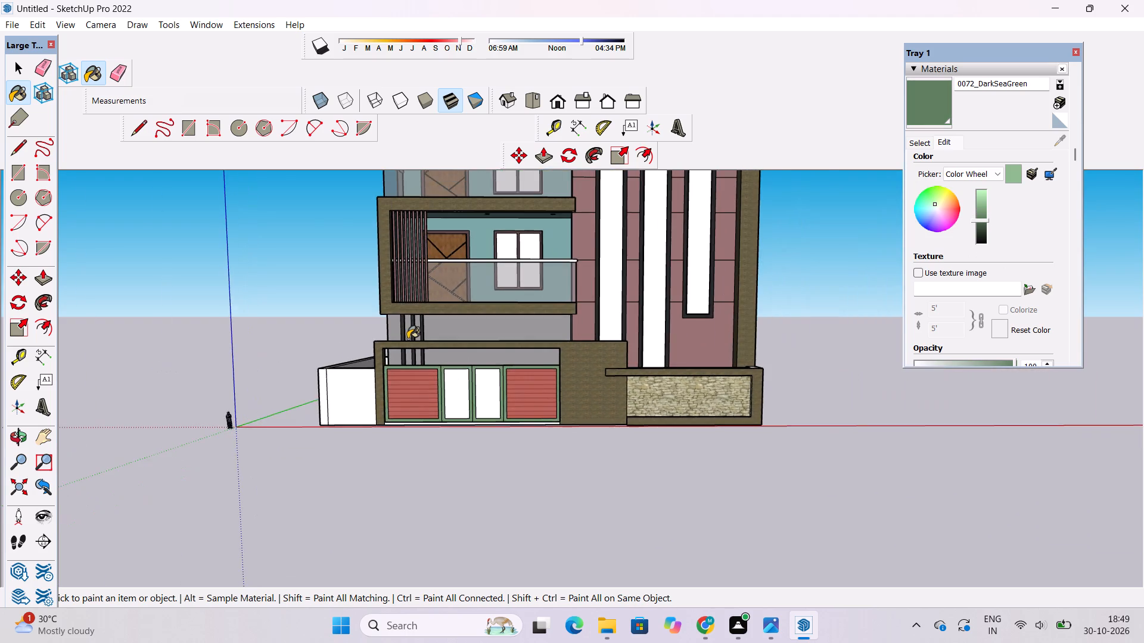
scroll(408, 339, up, 5)
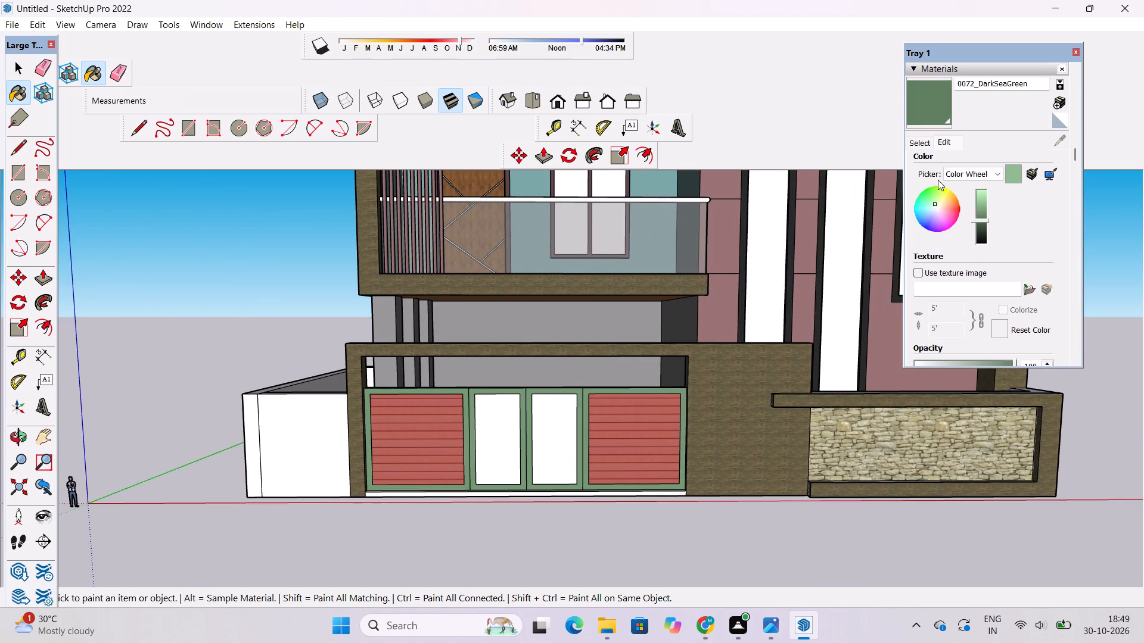
click(920, 144)
click(972, 159)
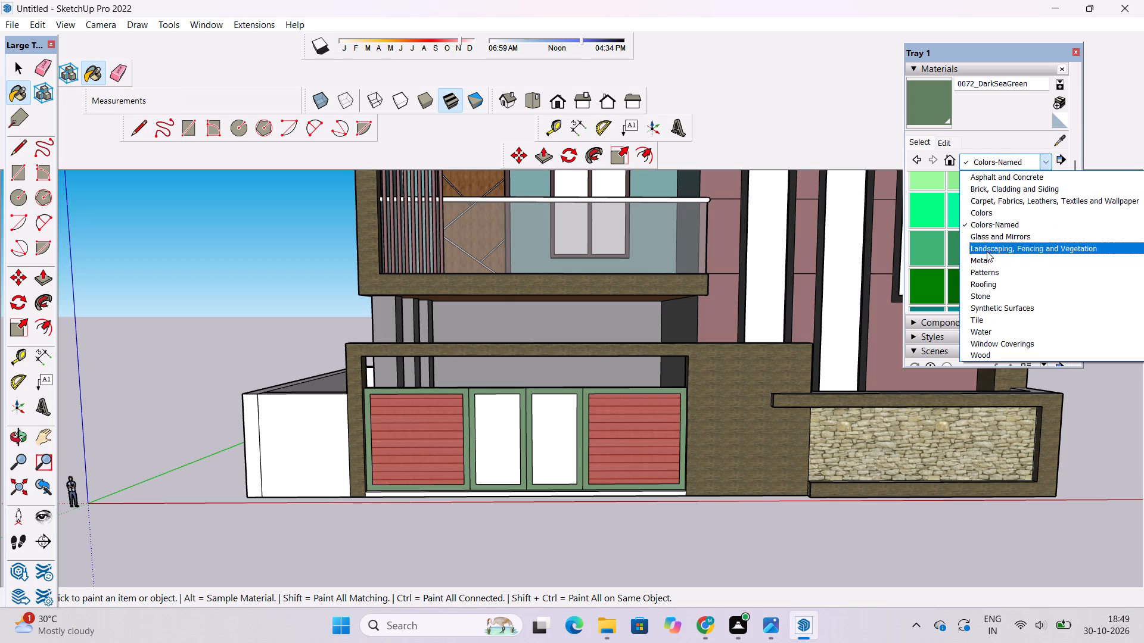
click(991, 193)
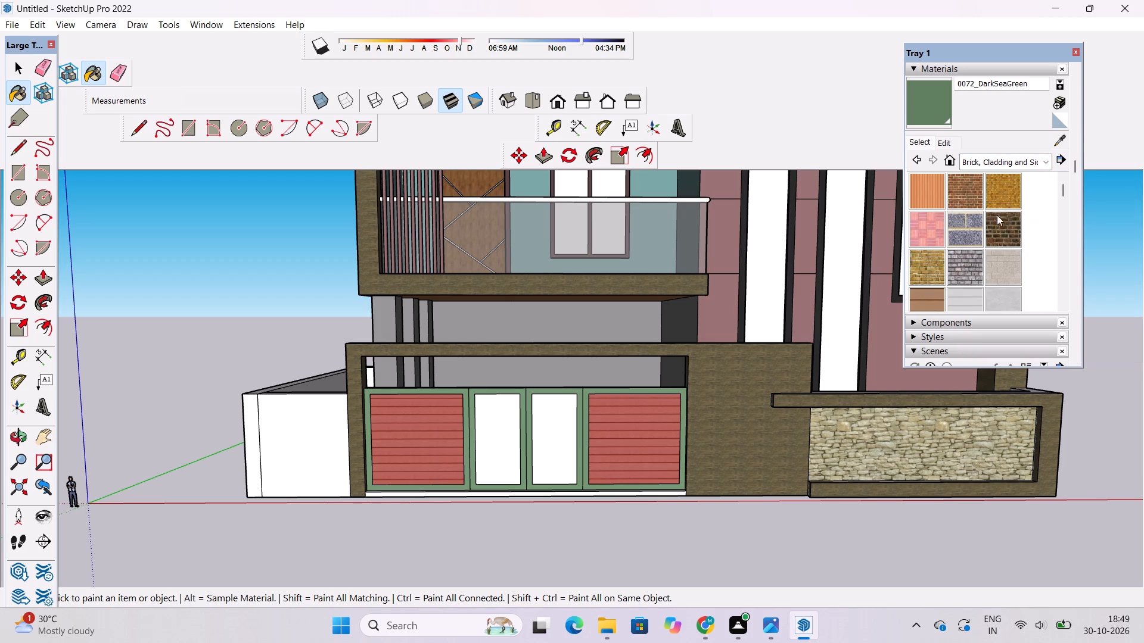
click(934, 191)
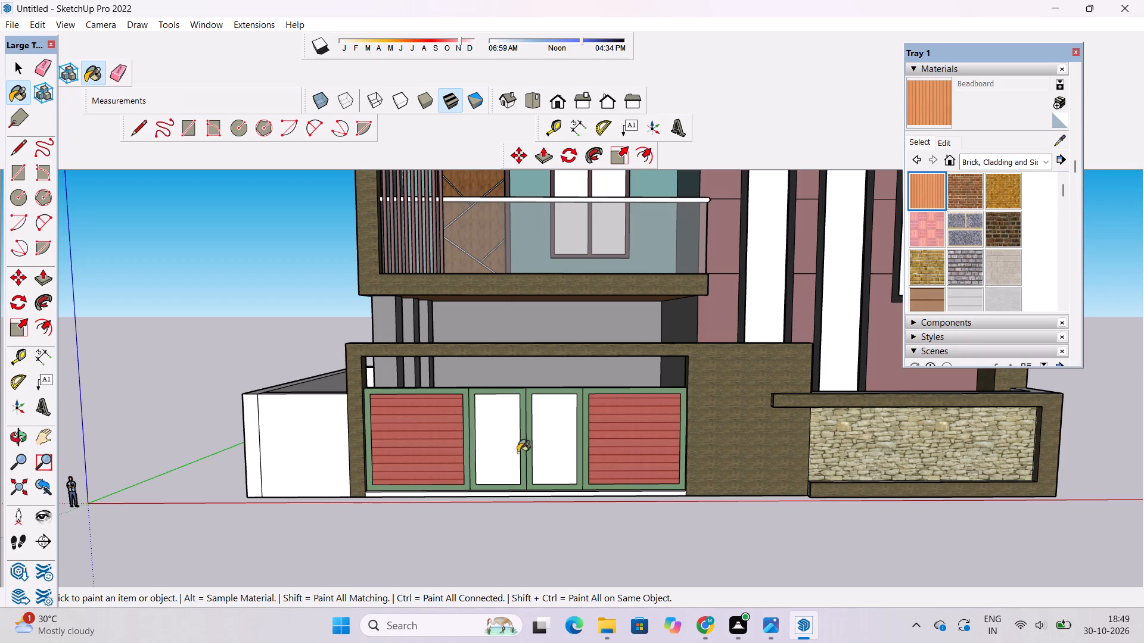
click(513, 441)
click(545, 423)
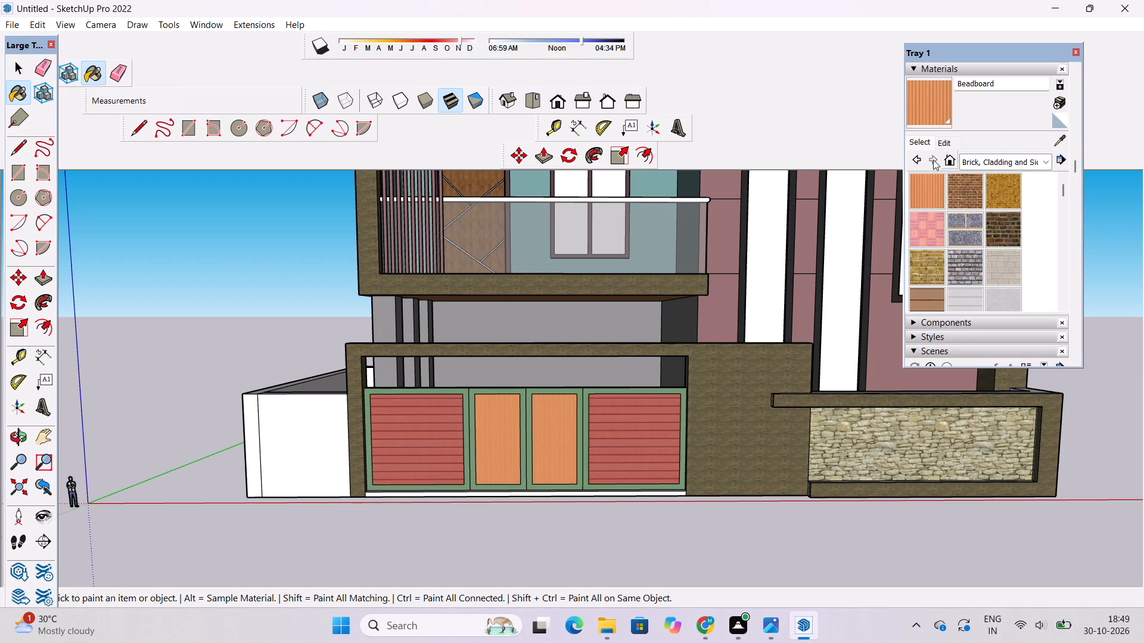
Recolour the Beadboard material to a pale, muted yellow-green.
click(940, 146)
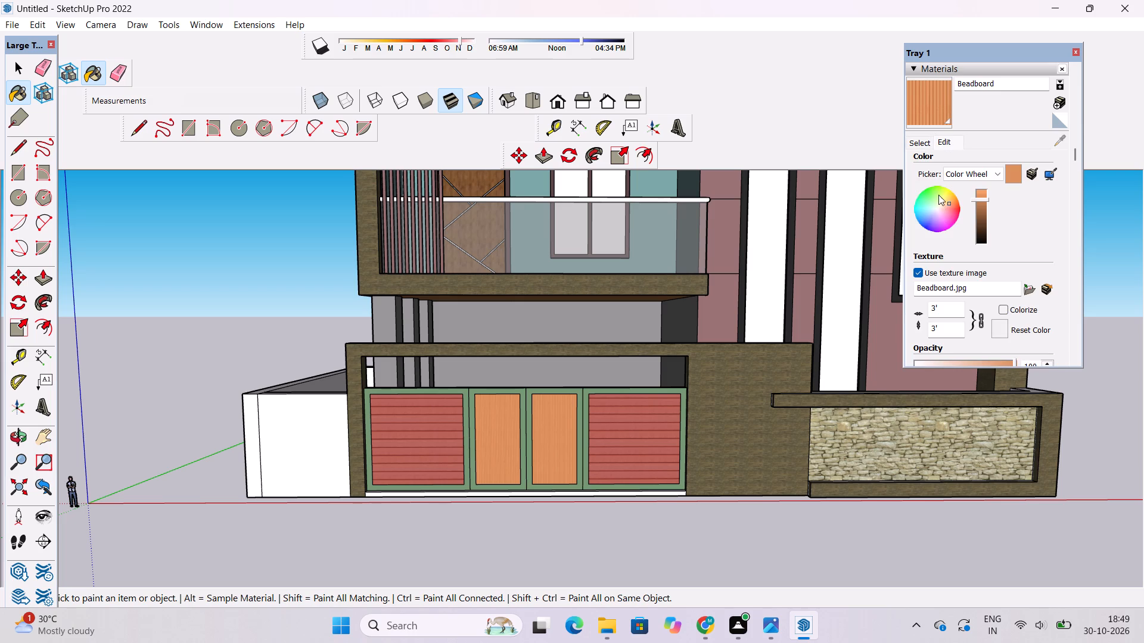
click(938, 195)
click(938, 194)
click(938, 199)
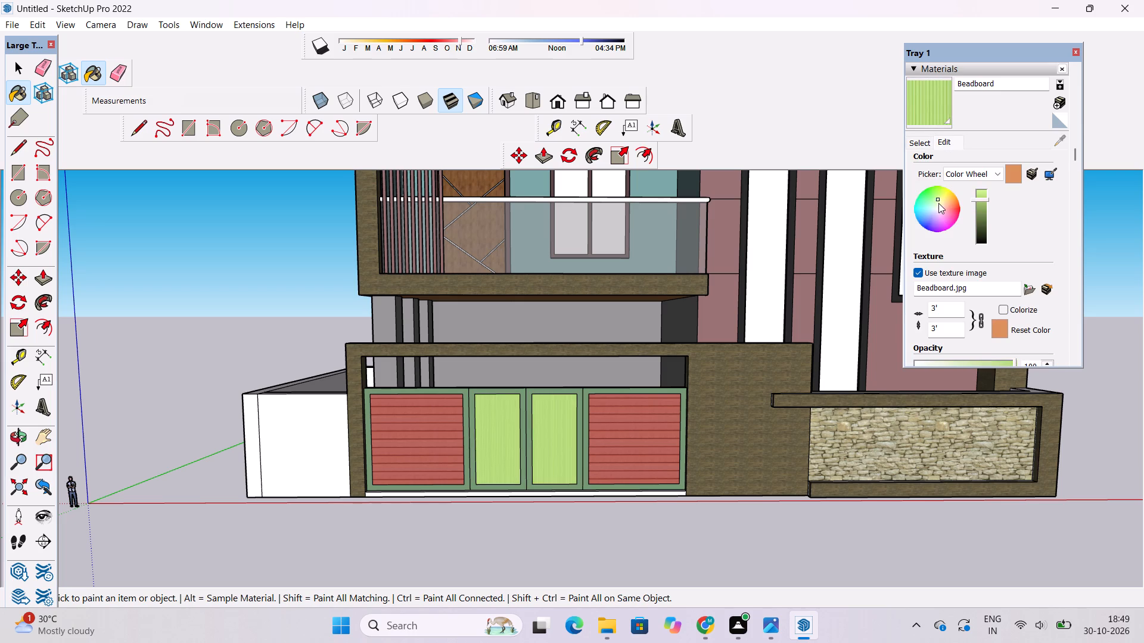
click(938, 203)
click(983, 204)
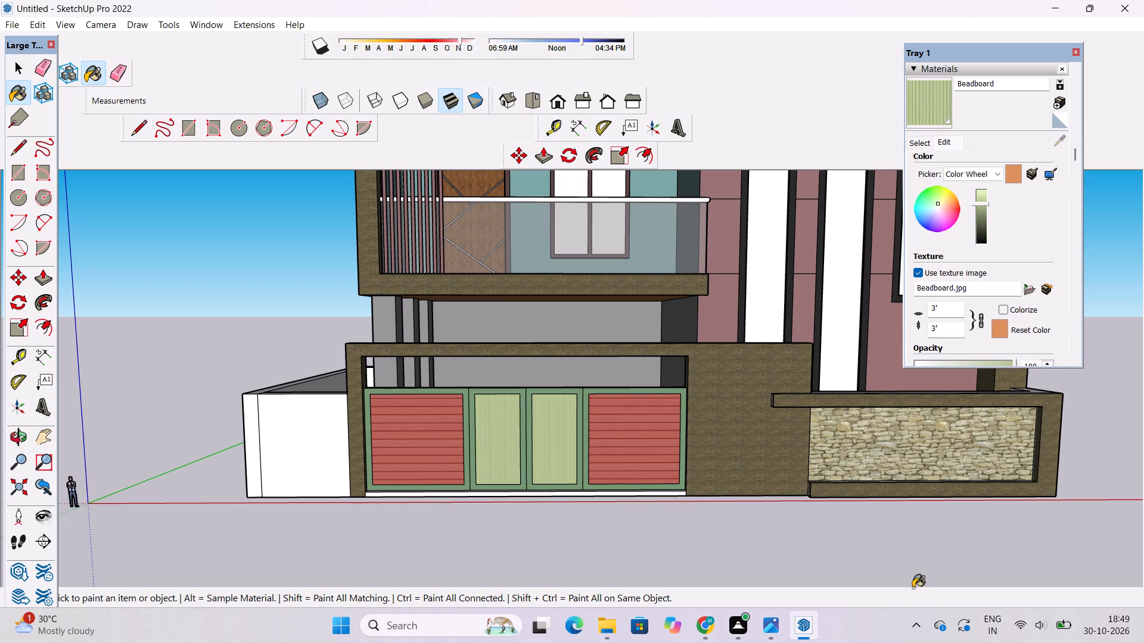
Set the Beadboard texture size to 10' by 10'.
click(940, 325)
key(BackSpace)
key(BackSpace)
key(BackSpace)
text(10')
key(Return)
Paint the gate's inner face and top edge with the pale green Beadboard material.
scroll(283, 522, down, 13)
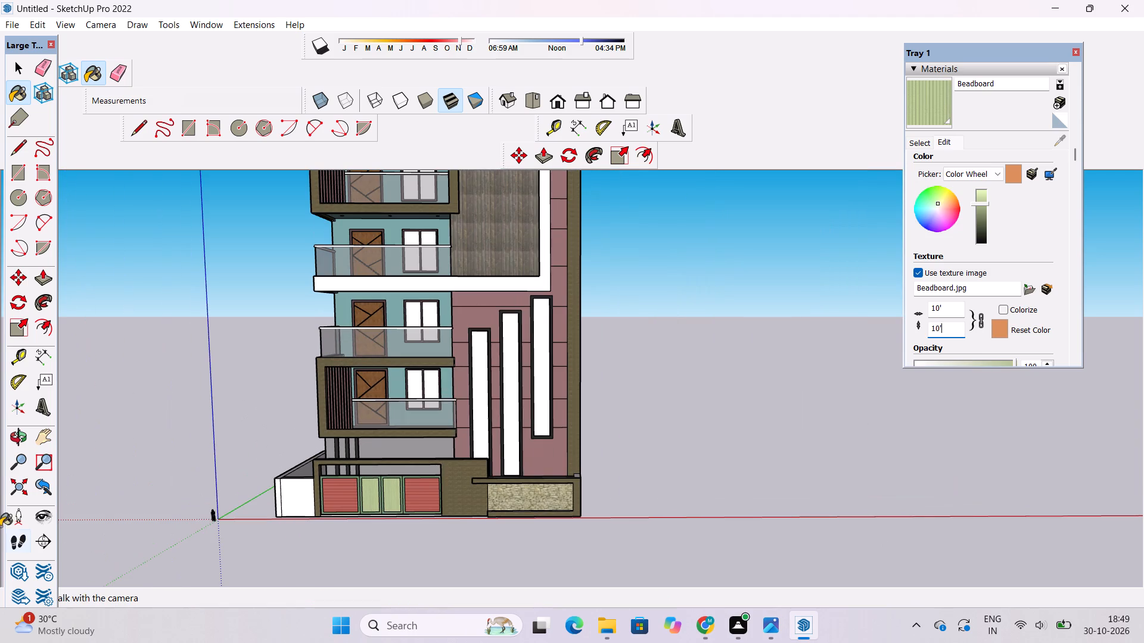
click(17, 435)
drag(335, 355, 847, 339)
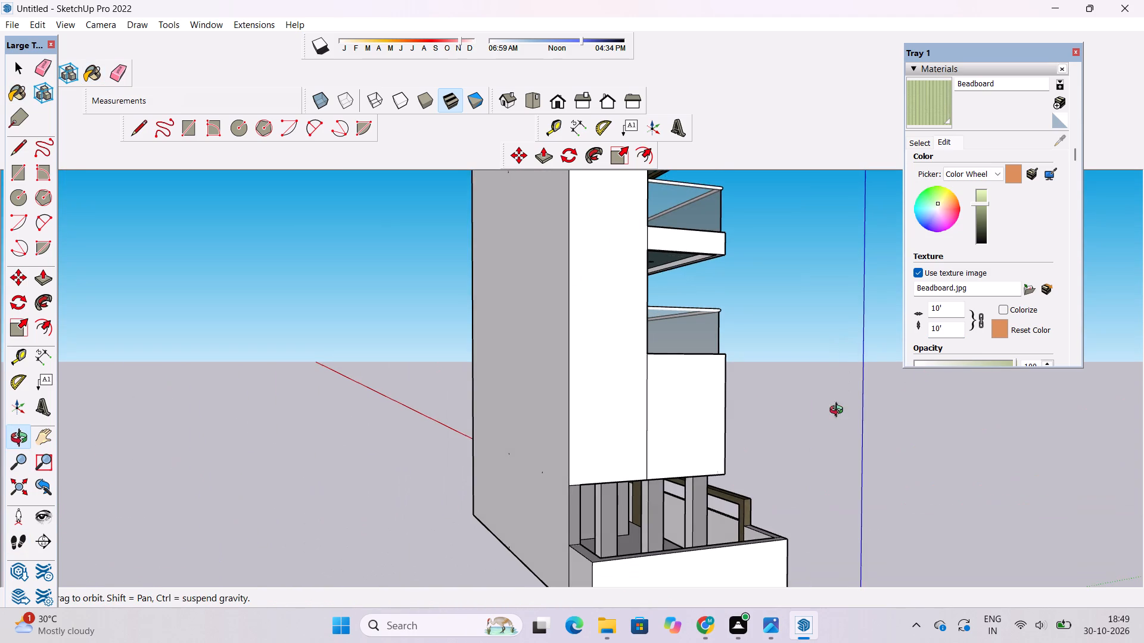
scroll(760, 502, up, 6)
shift+drag(713, 562, 716, 480)
drag(716, 479, 639, 548)
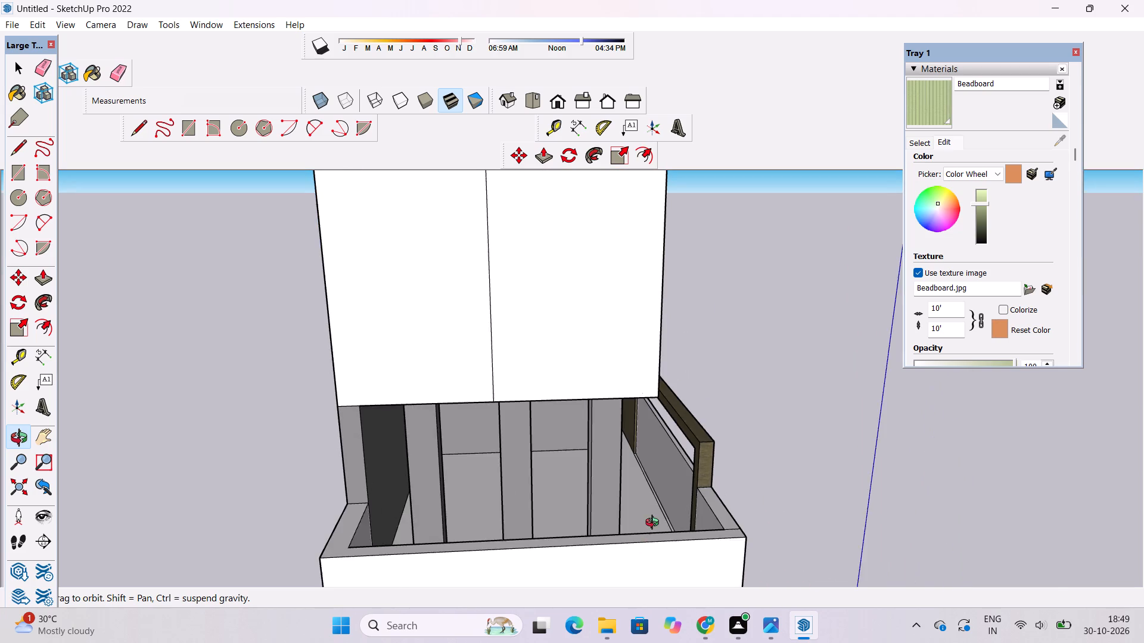
scroll(655, 524, up, 3)
shift+drag(660, 513, 660, 477)
shift+drag(685, 449, 663, 483)
shift+scroll(673, 469, up, 4)
shift+drag(673, 461, 669, 490)
shift+drag(669, 491, 652, 470)
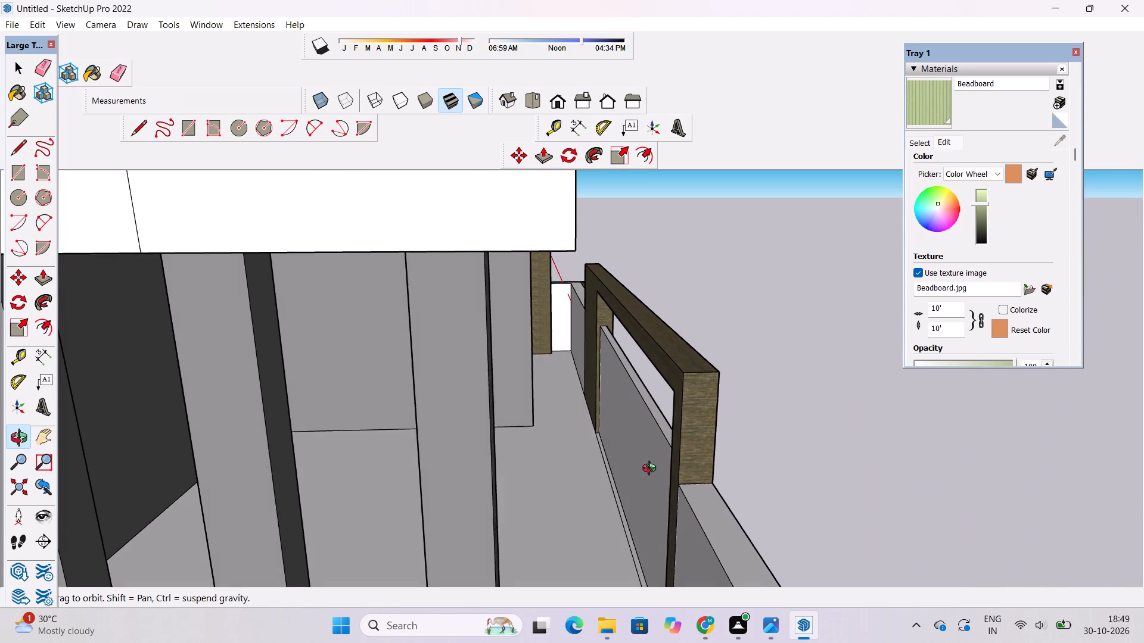
shift+drag(652, 470, 650, 465)
click(919, 106)
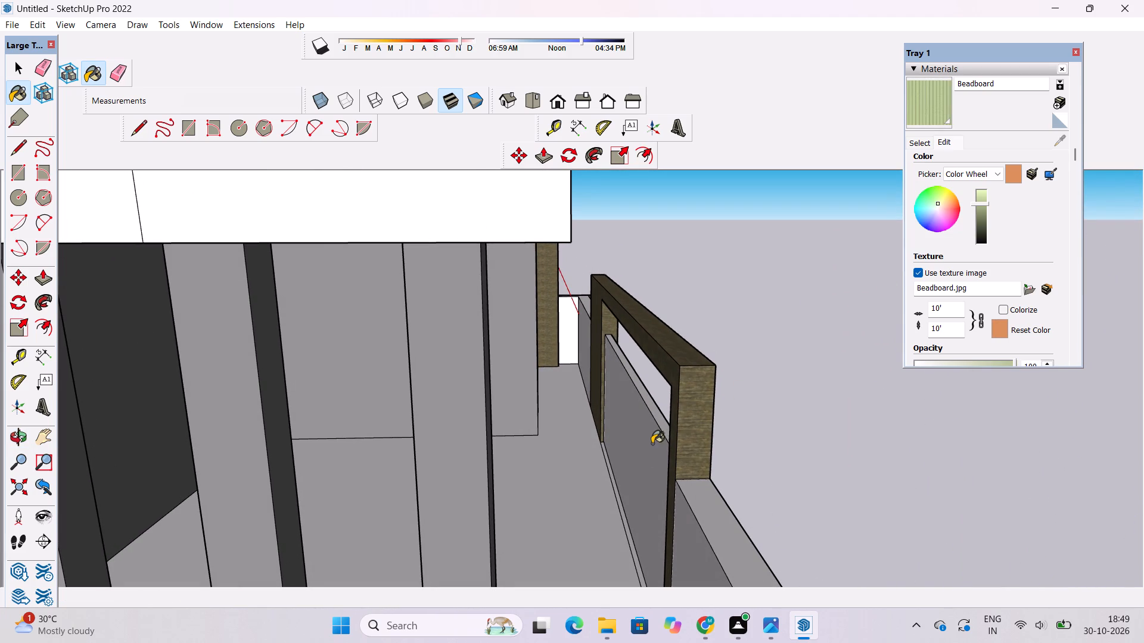
click(651, 445)
click(657, 416)
Paint the ground floor surface behind the gate with Granite Dark Gray from the Stone collection.
key(o)
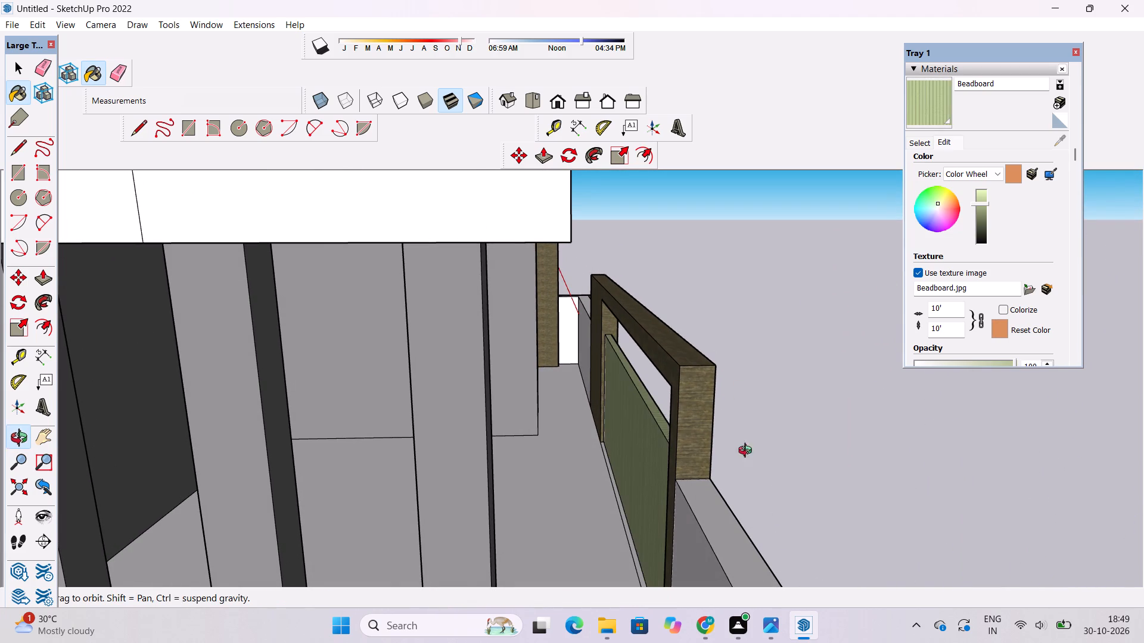
drag(840, 494, 447, 436)
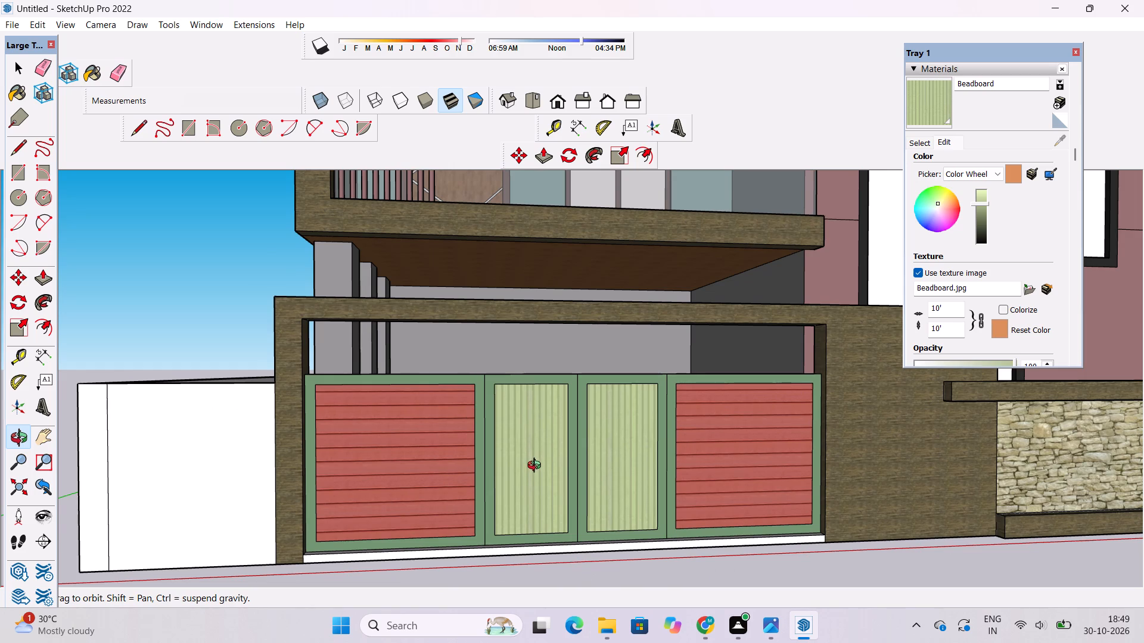
scroll(540, 466, down, 4)
shift+drag(611, 497, 610, 449)
shift+drag(609, 451, 512, 553)
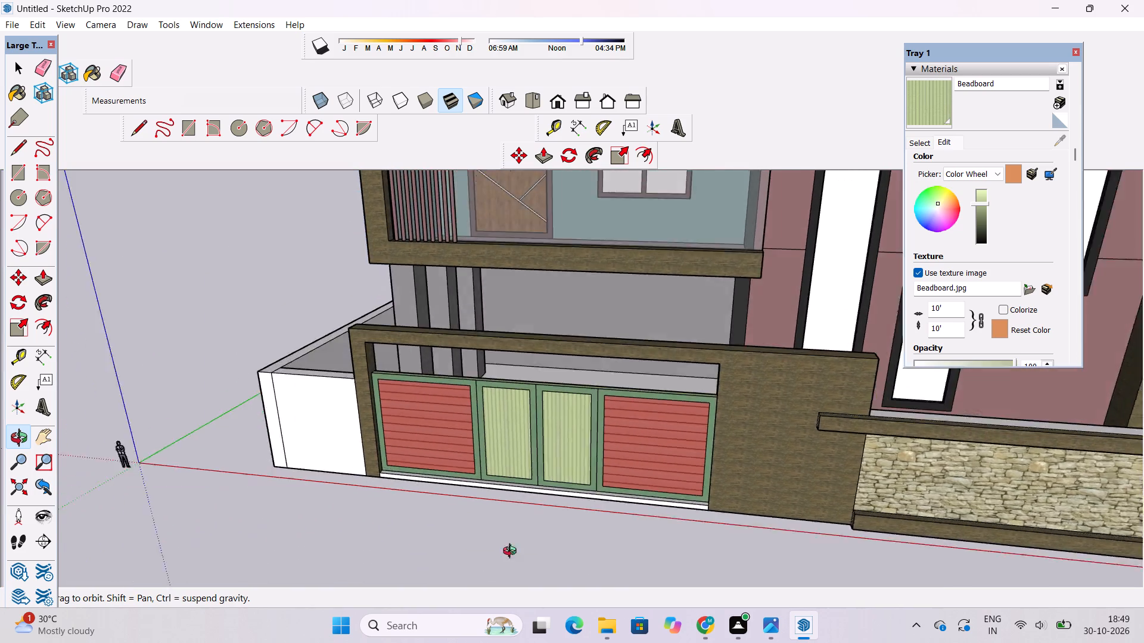
shift+drag(512, 553, 494, 589)
scroll(450, 498, up, 4)
shift+drag(450, 498, 576, 496)
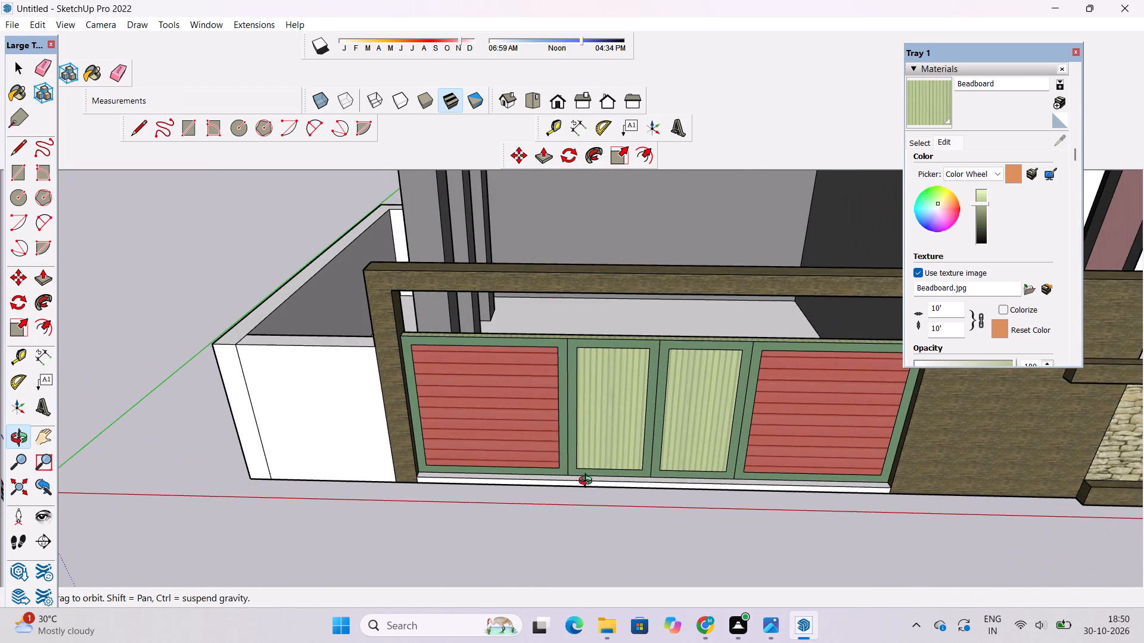
scroll(584, 469, down, 3)
drag(500, 394, 626, 455)
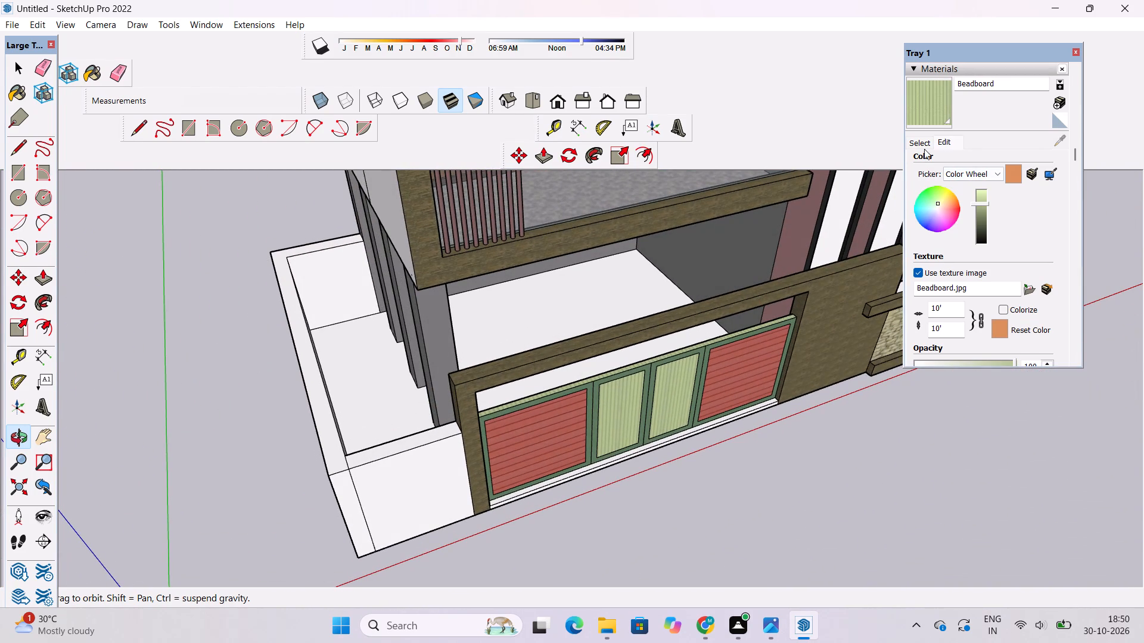
click(917, 142)
click(977, 158)
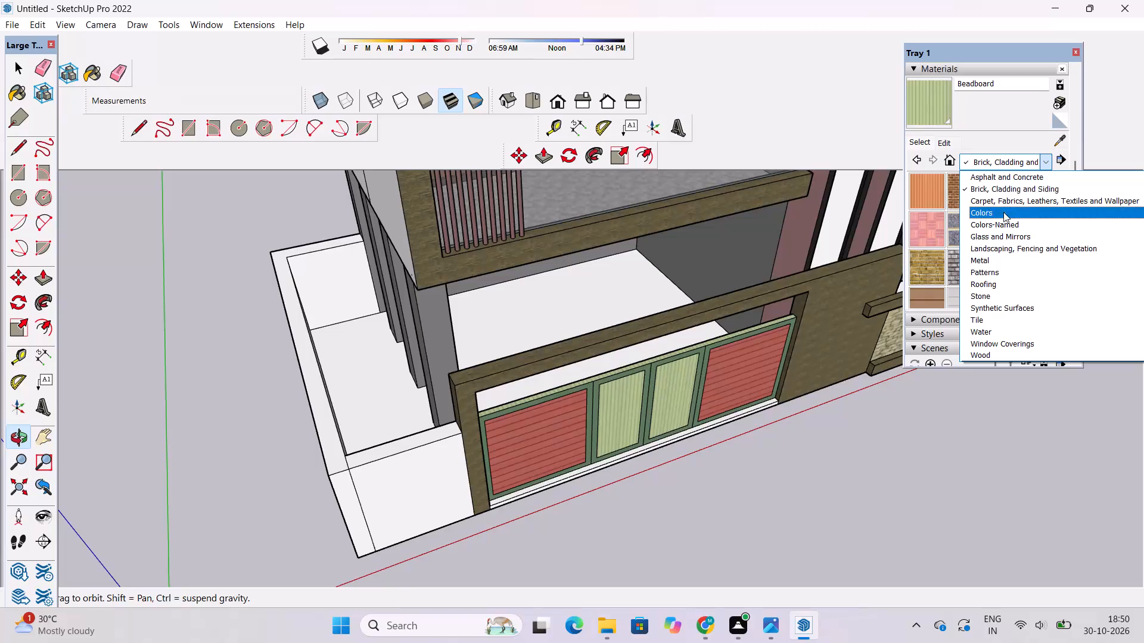
click(987, 291)
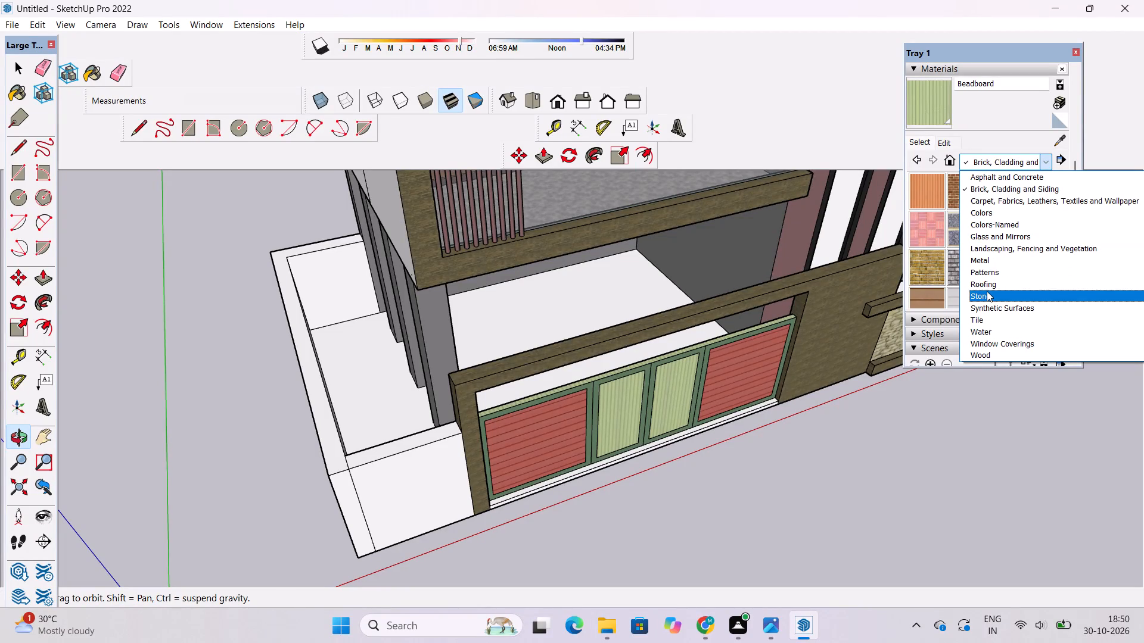
click(1006, 193)
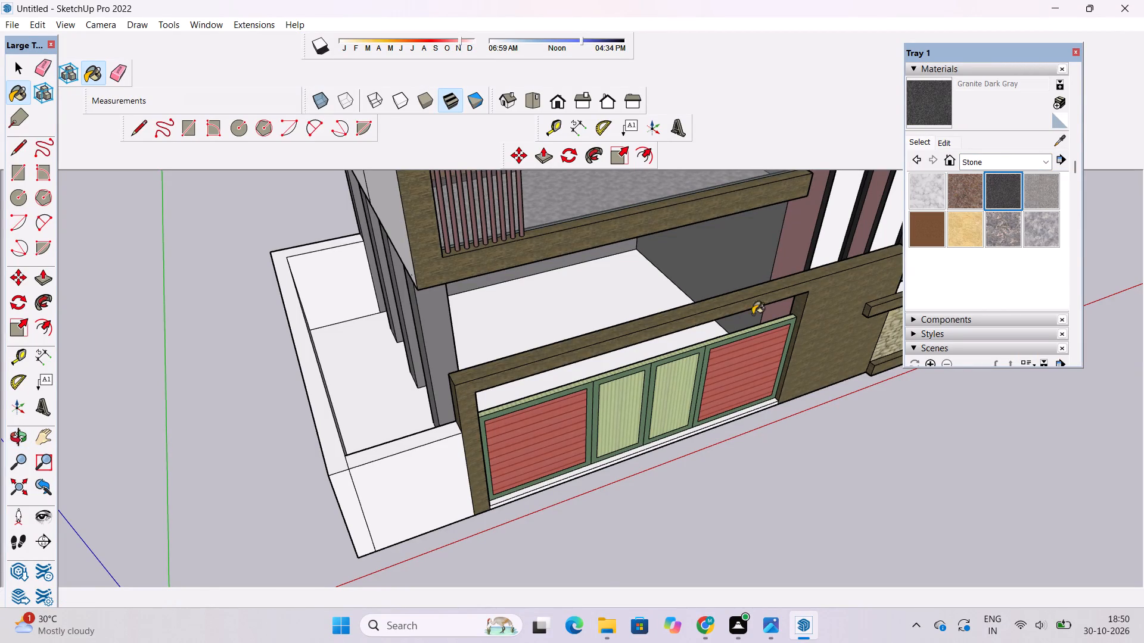
scroll(364, 414, up, 5)
click(378, 389)
Paint the threshold strips along the bottom of the gate with Granite Dark Gray.
scroll(374, 327, down, 5)
scroll(545, 455, up, 6)
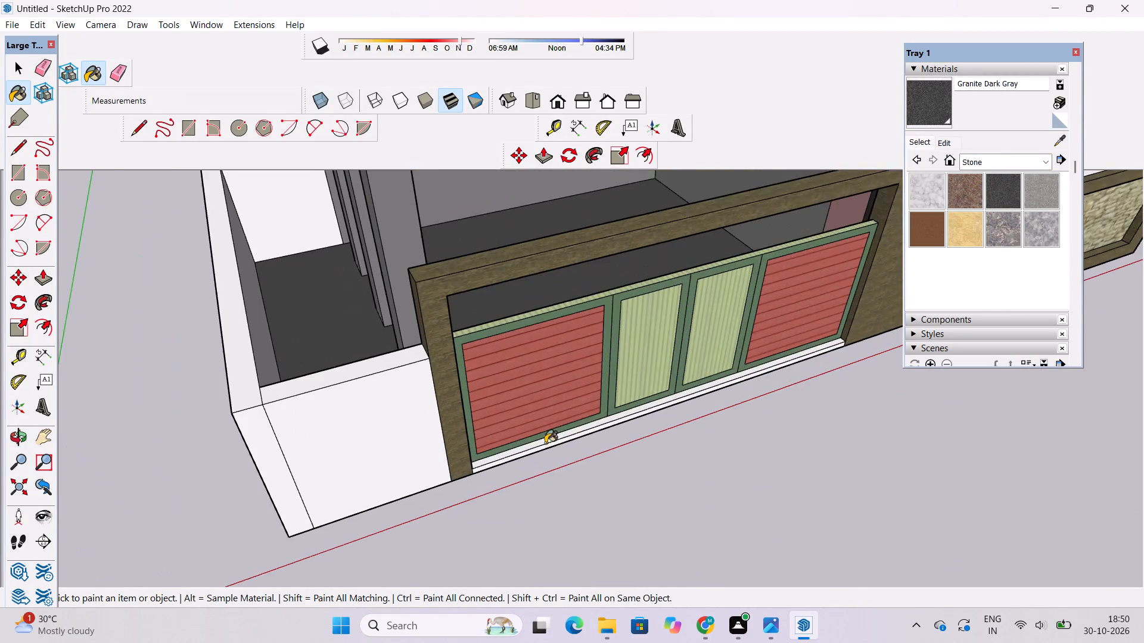
scroll(545, 443, up, 4)
click(549, 433)
click(555, 441)
click(557, 444)
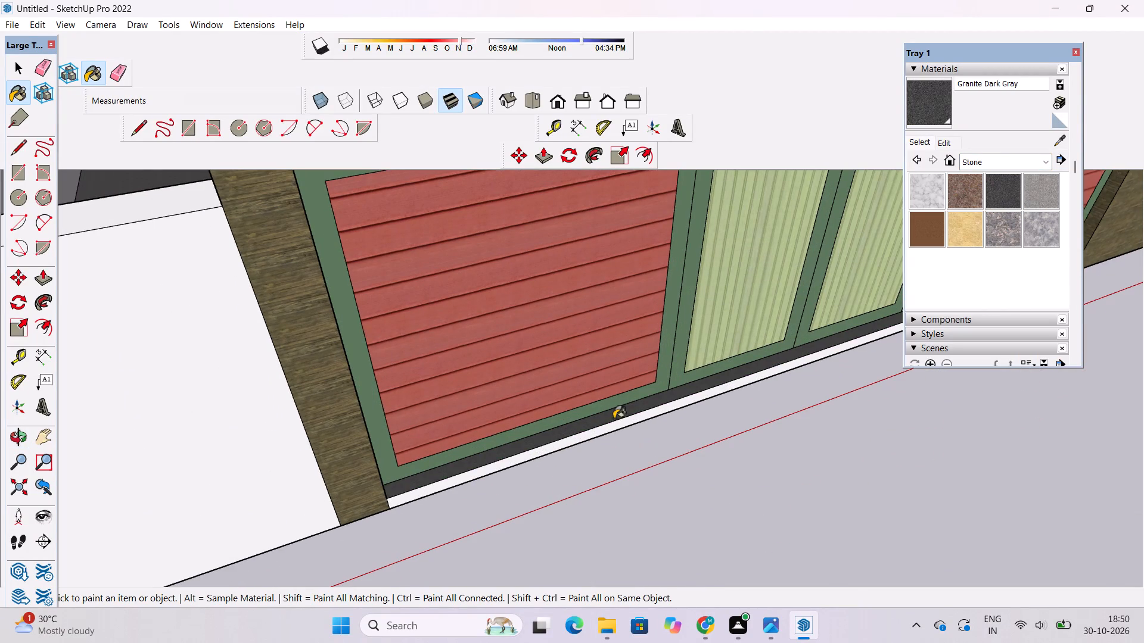
Set the Granite Dark Gray texture size to 20' by 20'.
click(942, 139)
click(946, 330)
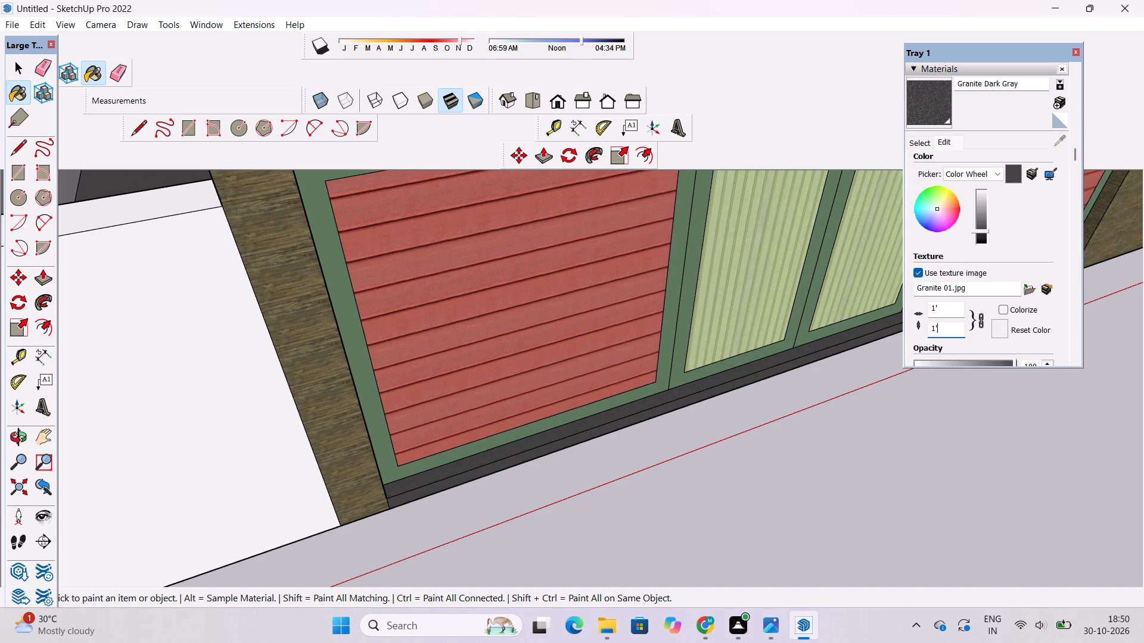
key(BackSpace)
key(BackSpace)
key(BackSpace)
key(BackSpace)
key(BackSpace)
key(BackSpace)
key(BackSpace)
key(BackSpace)
key(BackSpace)
text(20)
key(apostrophe)
key(Return)
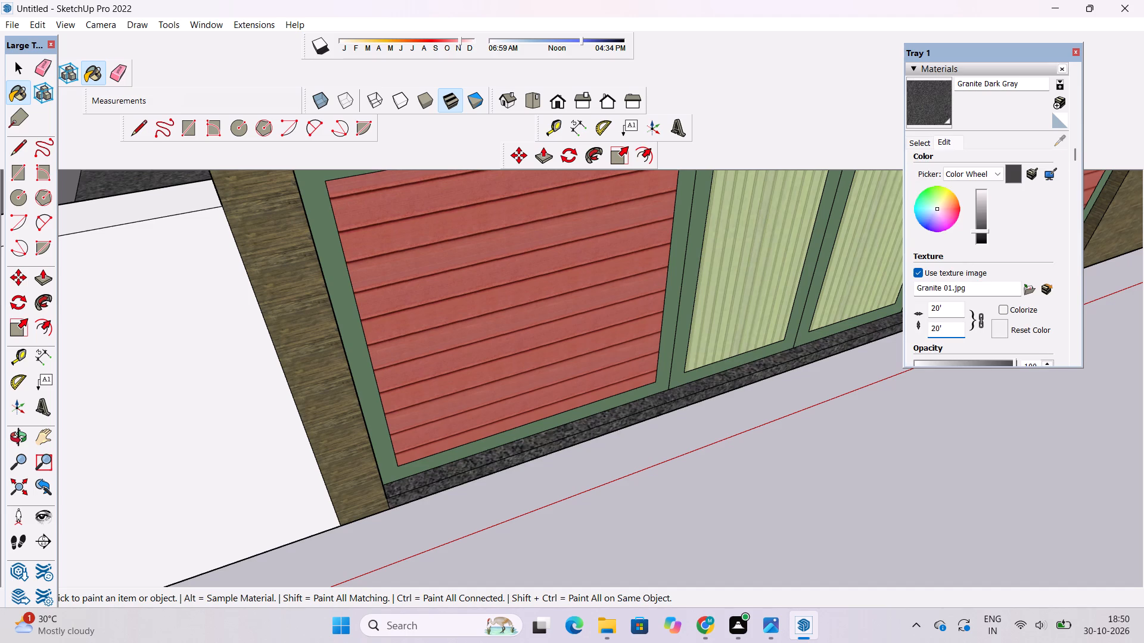
Paint the outer faces of the three ground-floor side columns with 0132_LightGray from the Colors-Named collection.
scroll(631, 474, down, 13)
scroll(664, 408, up, 6)
scroll(241, 433, up, 3)
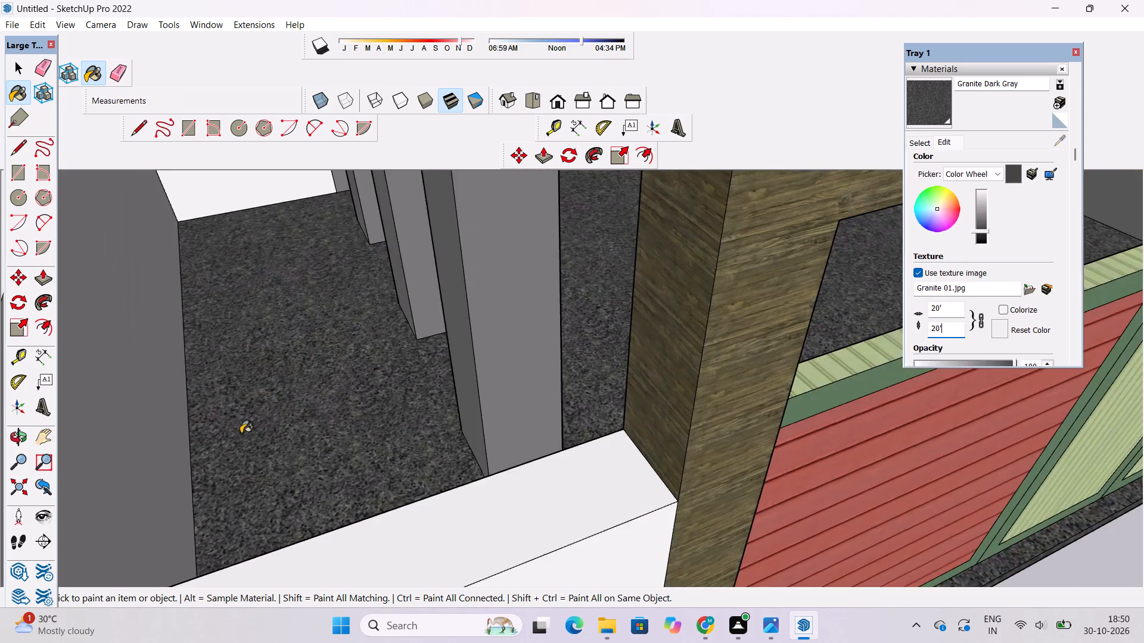
scroll(241, 433, up, 9)
scroll(288, 419, down, 18)
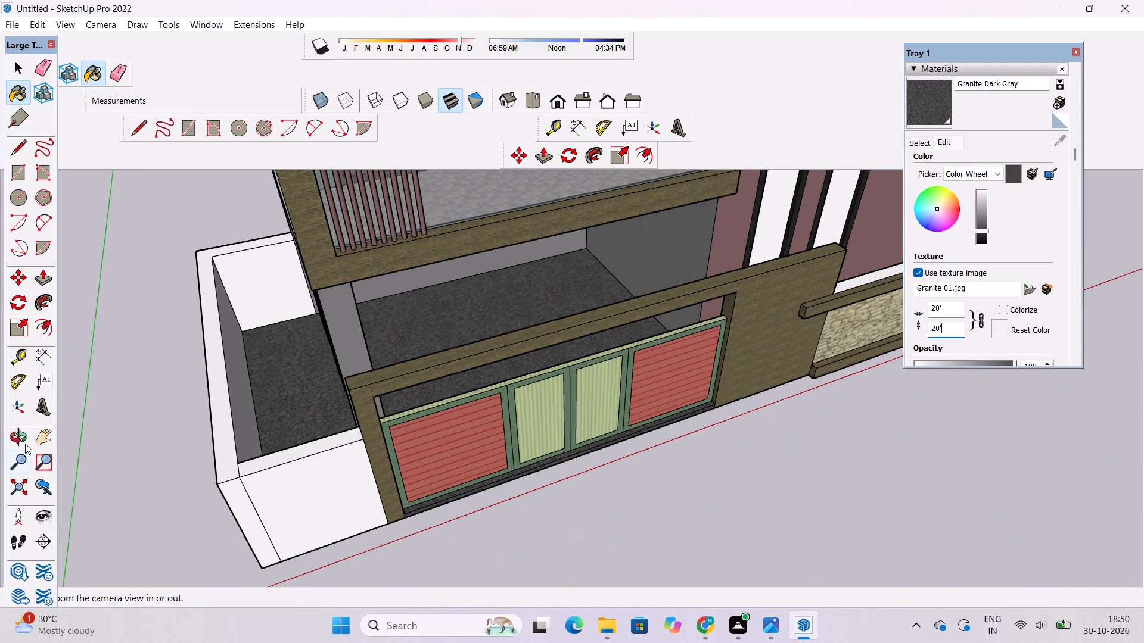
click(25, 443)
scroll(443, 439, down, 5)
drag(478, 468, 449, 348)
drag(451, 350, 478, 358)
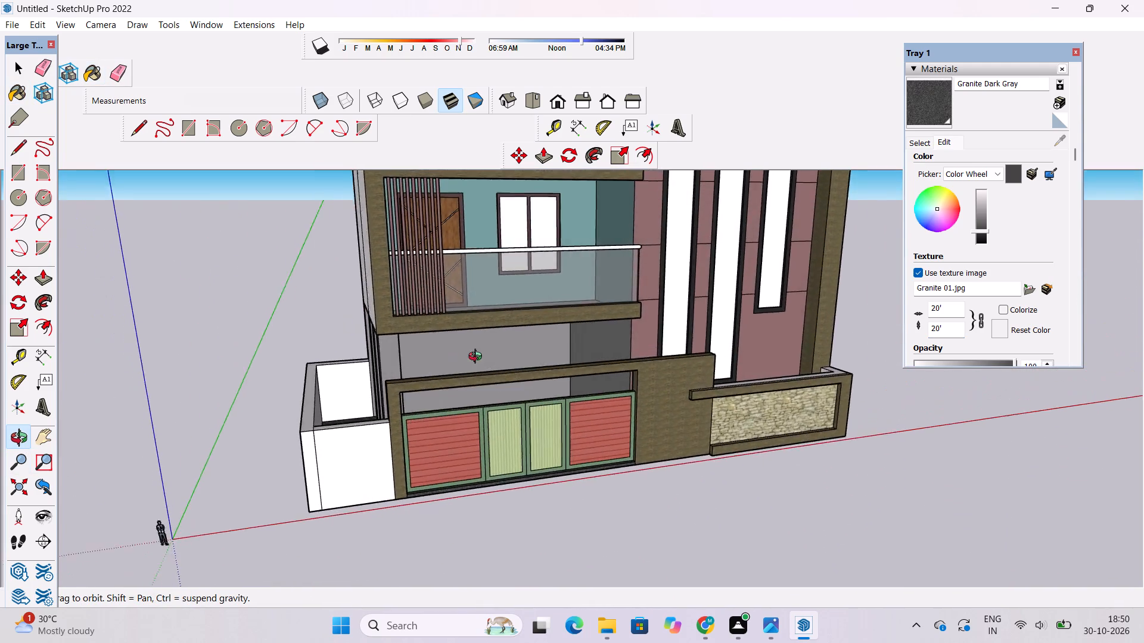
drag(478, 358, 854, 346)
drag(492, 447, 448, 402)
shift+drag(448, 402, 580, 402)
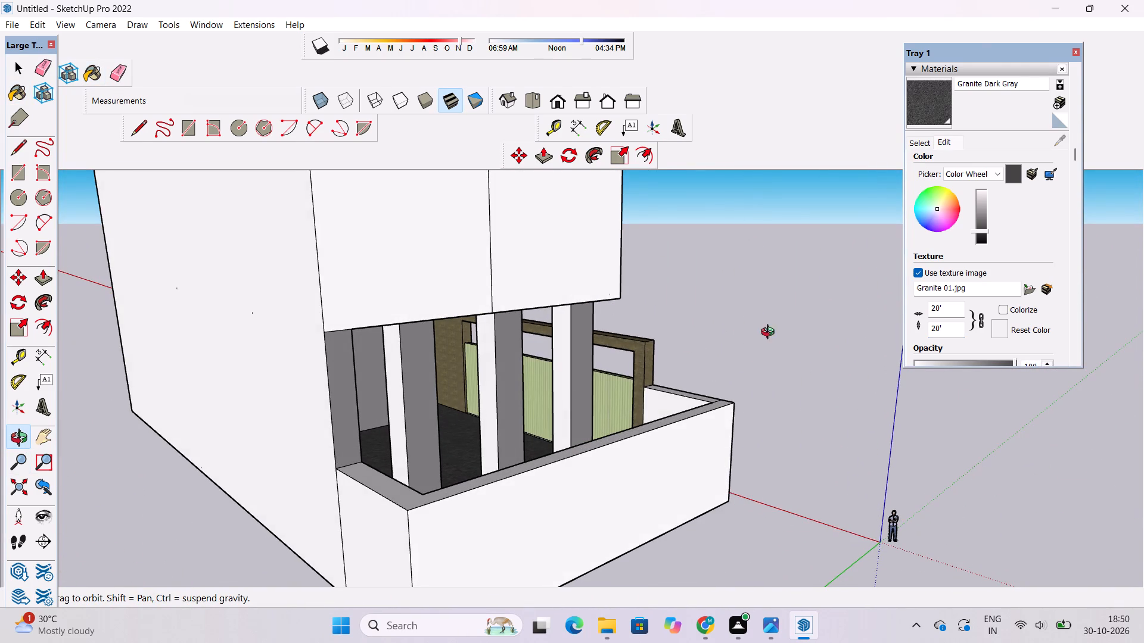
click(928, 145)
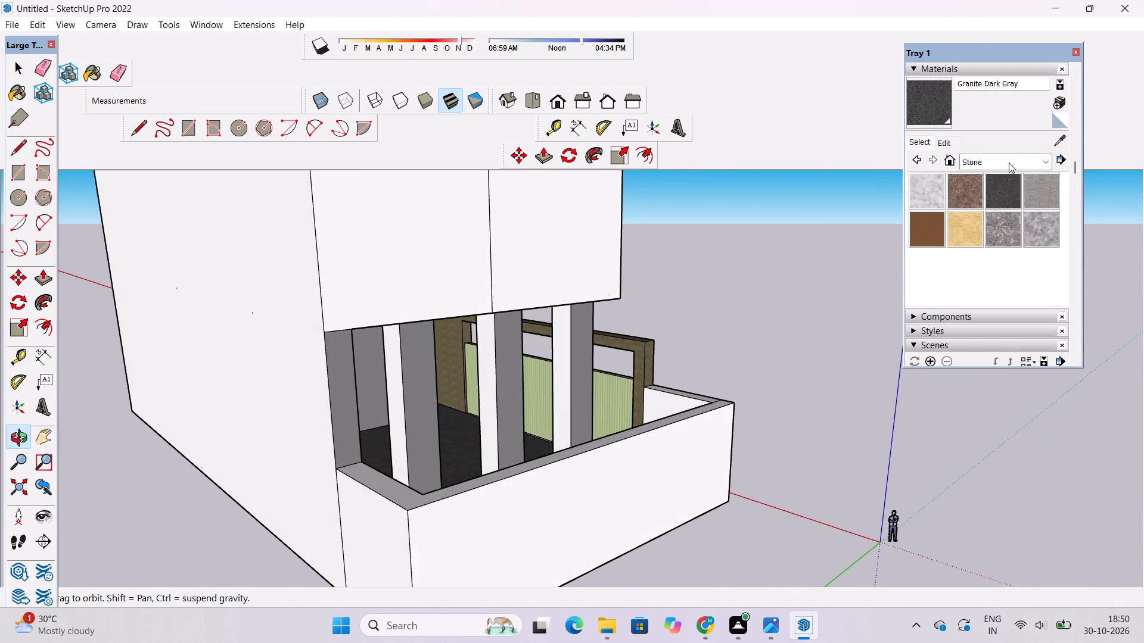
click(1009, 164)
click(1011, 223)
scroll(1018, 261, down, 2)
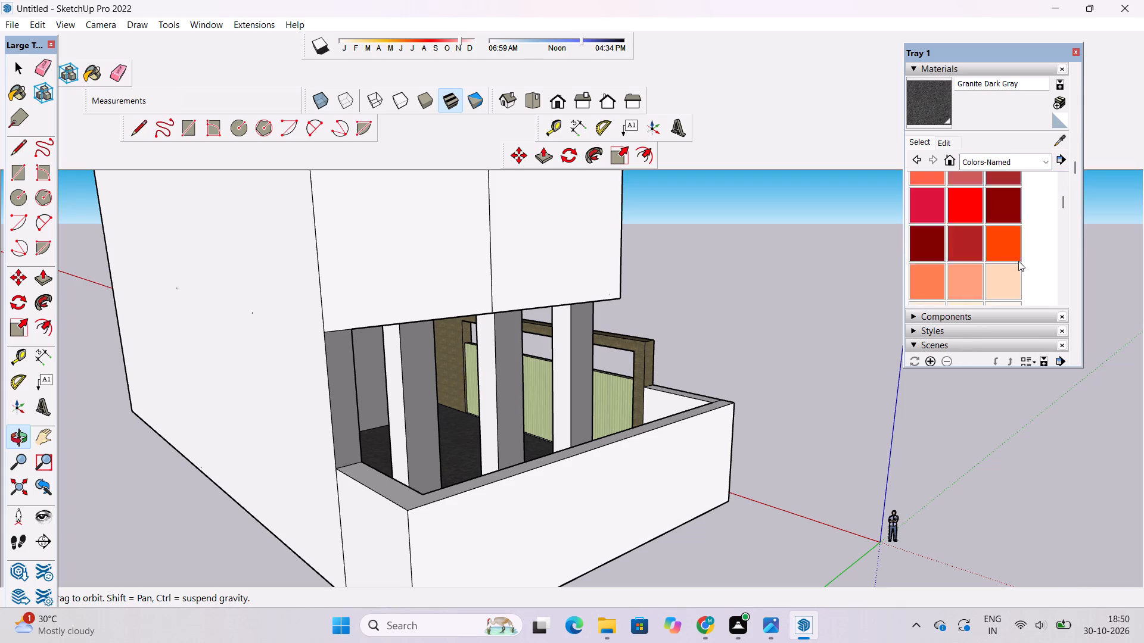
scroll(1018, 261, down, 19)
scroll(1014, 257, down, 2)
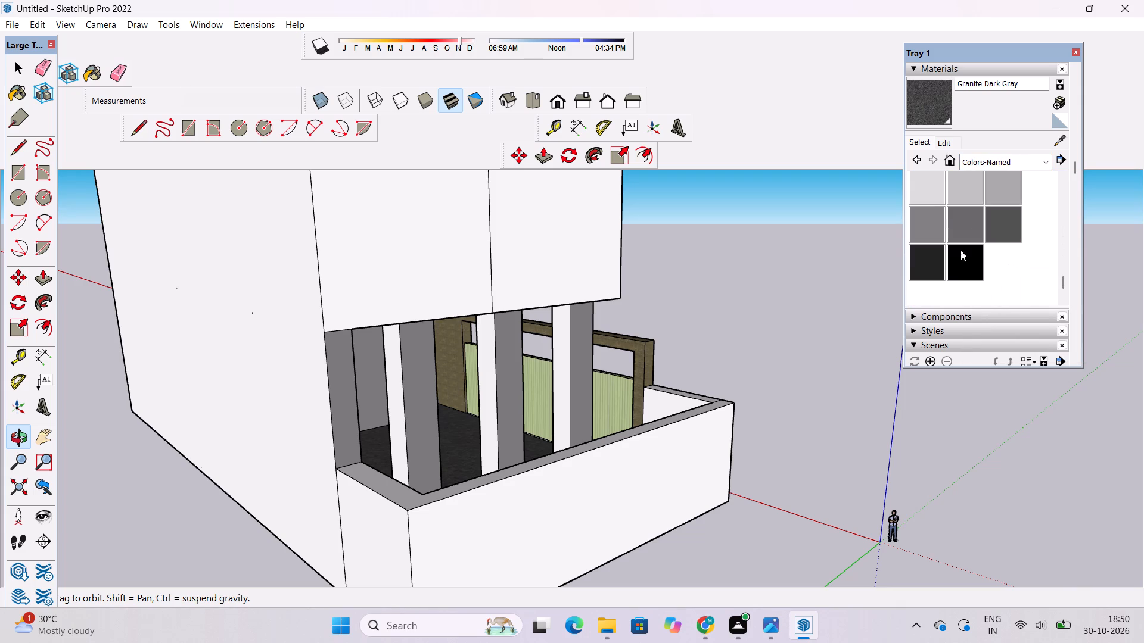
click(935, 258)
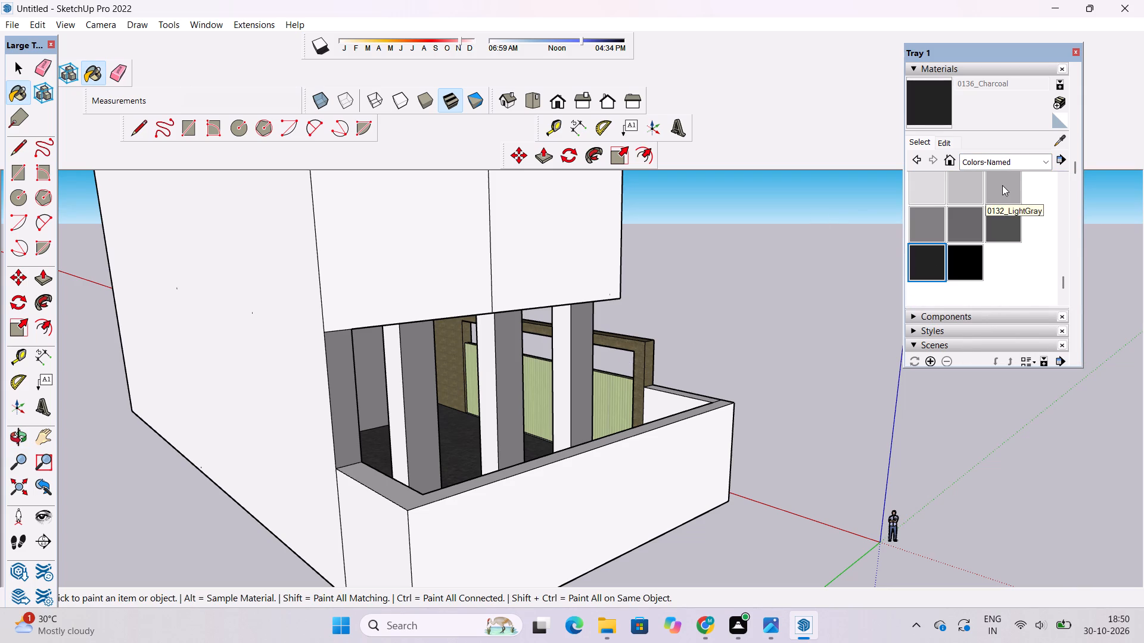
click(1002, 185)
click(485, 345)
click(567, 322)
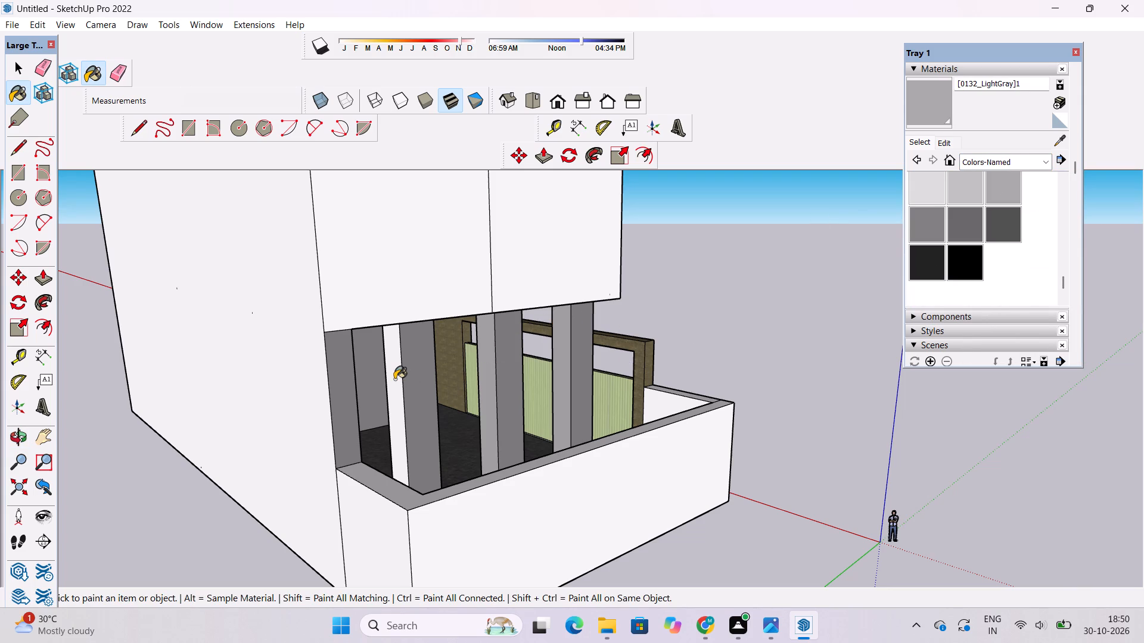
click(394, 372)
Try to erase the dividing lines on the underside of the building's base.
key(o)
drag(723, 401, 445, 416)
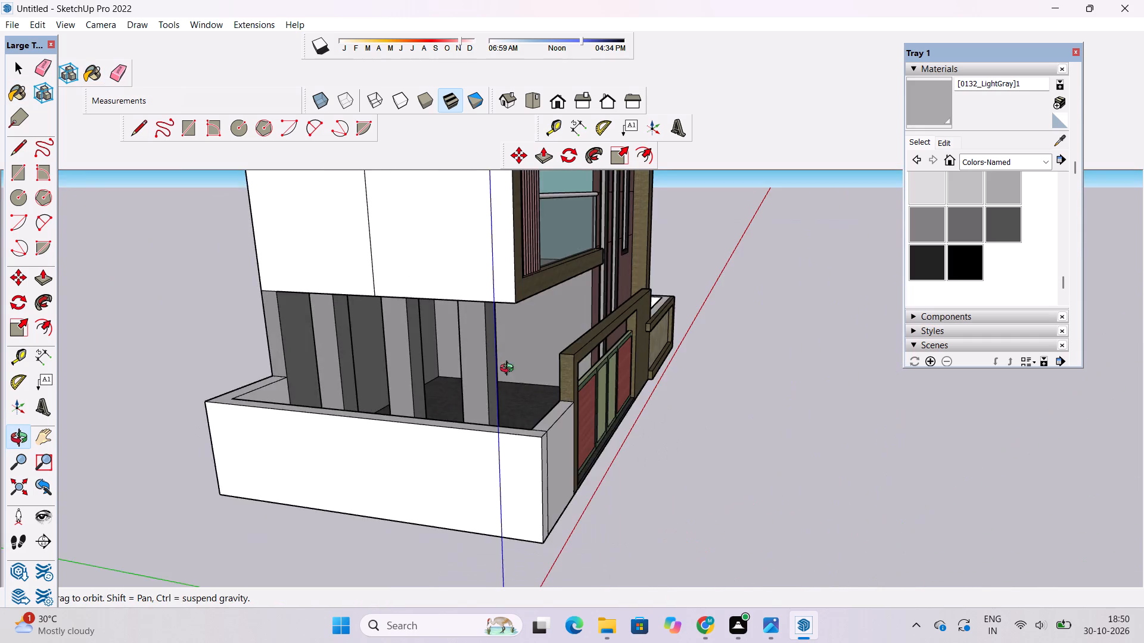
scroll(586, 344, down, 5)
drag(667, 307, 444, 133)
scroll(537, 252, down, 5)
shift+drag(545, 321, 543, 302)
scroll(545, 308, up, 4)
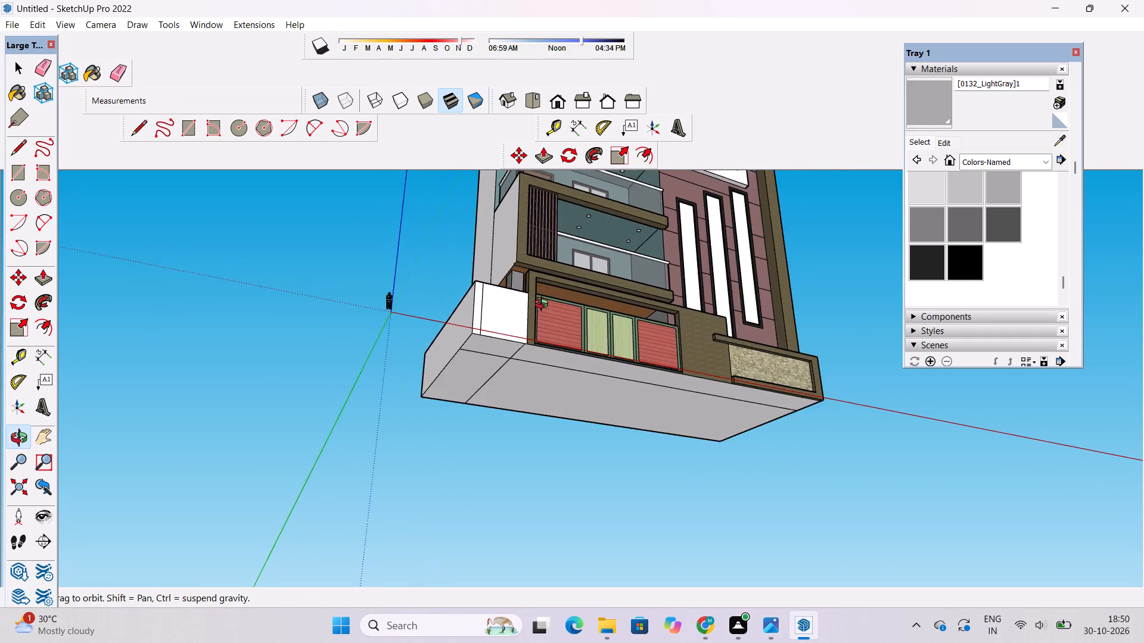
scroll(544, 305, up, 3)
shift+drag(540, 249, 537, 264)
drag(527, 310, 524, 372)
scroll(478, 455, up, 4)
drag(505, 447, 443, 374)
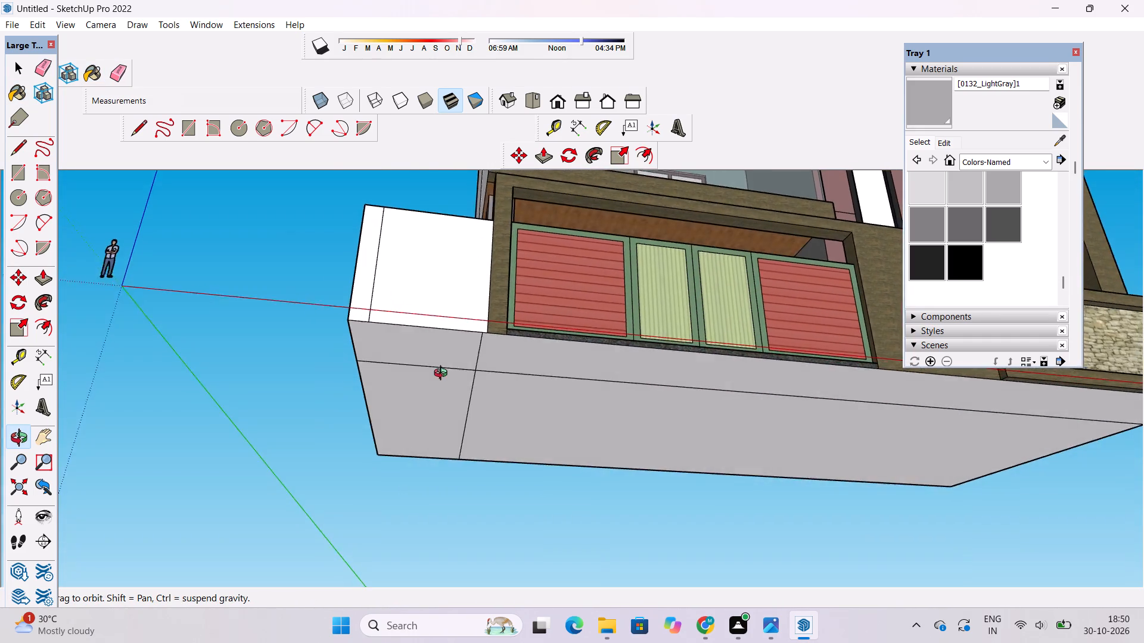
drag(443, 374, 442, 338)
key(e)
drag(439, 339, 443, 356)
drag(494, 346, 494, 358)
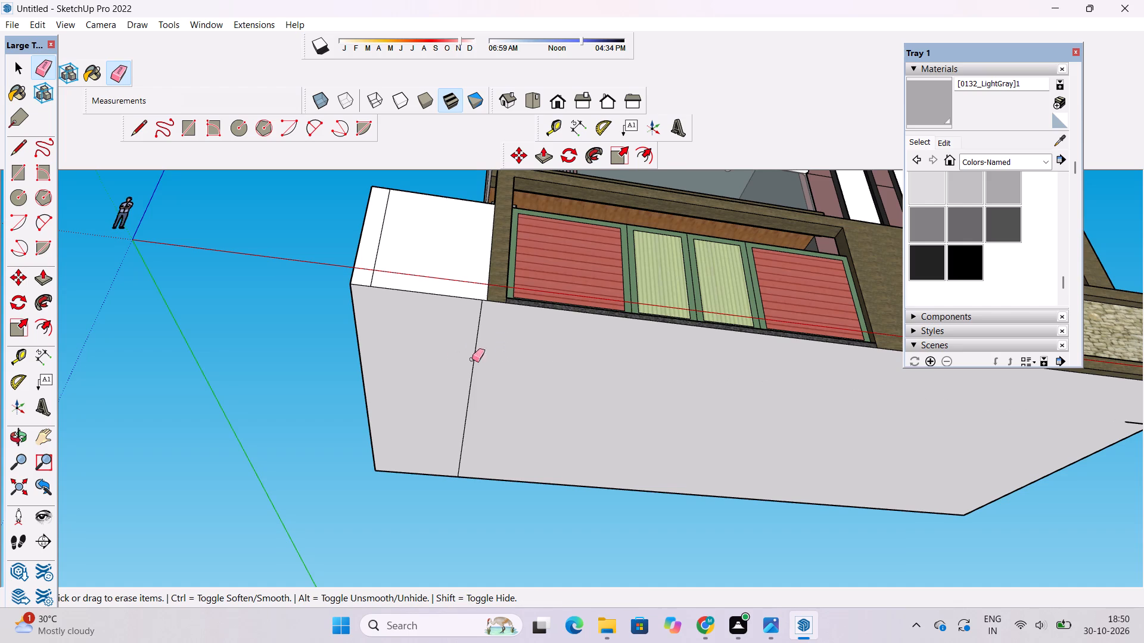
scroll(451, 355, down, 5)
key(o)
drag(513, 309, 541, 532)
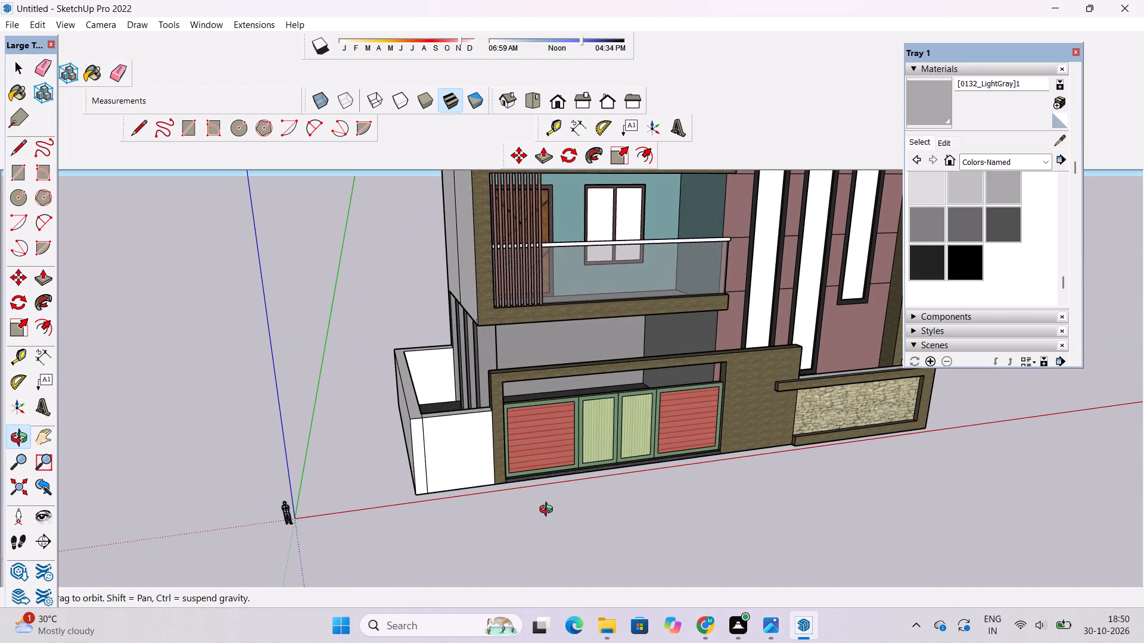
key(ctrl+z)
Paint the top and inner faces of the stone-clad front boundary wall with 0132_LightGray.
key(o)
shift+drag(621, 426, 537, 440)
shift+drag(527, 446, 608, 424)
drag(608, 424, 520, 434)
shift+drag(636, 429, 545, 426)
drag(549, 432, 750, 499)
scroll(761, 335, up, 3)
shift+drag(760, 333, 701, 511)
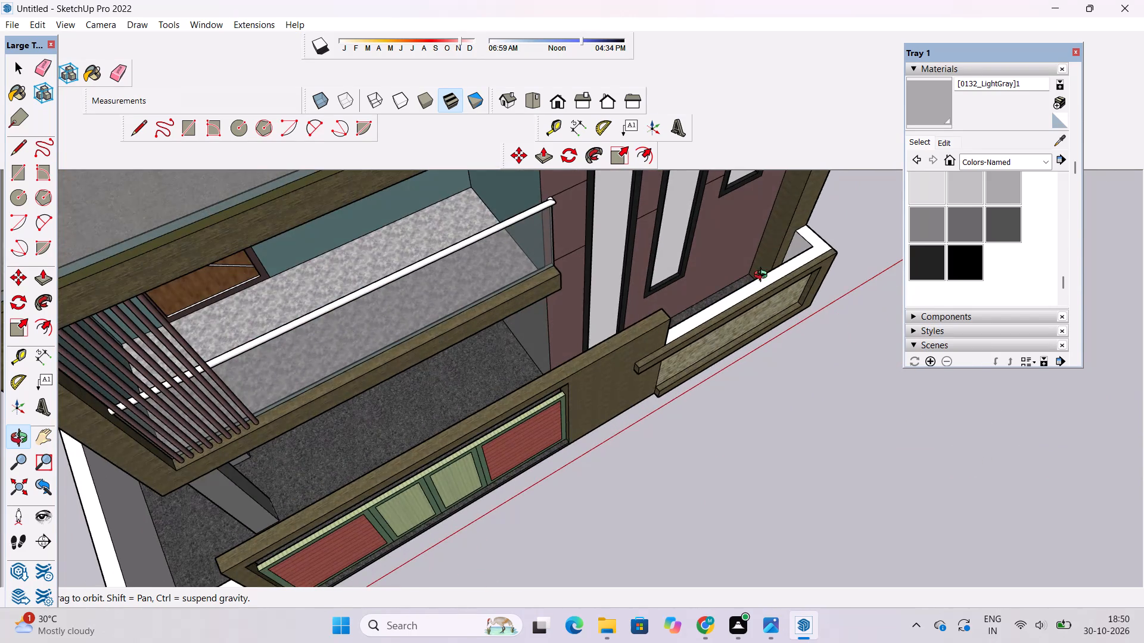
scroll(765, 274, up, 3)
shift+drag(757, 299, 726, 348)
drag(757, 361, 958, 235)
click(920, 115)
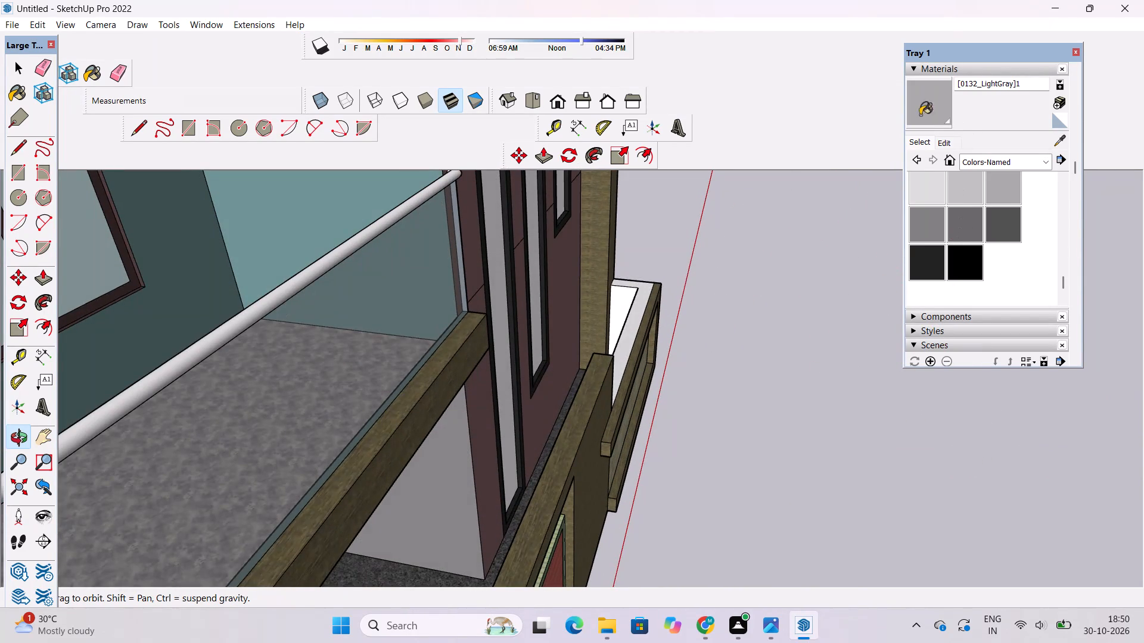
scroll(621, 281, up, 12)
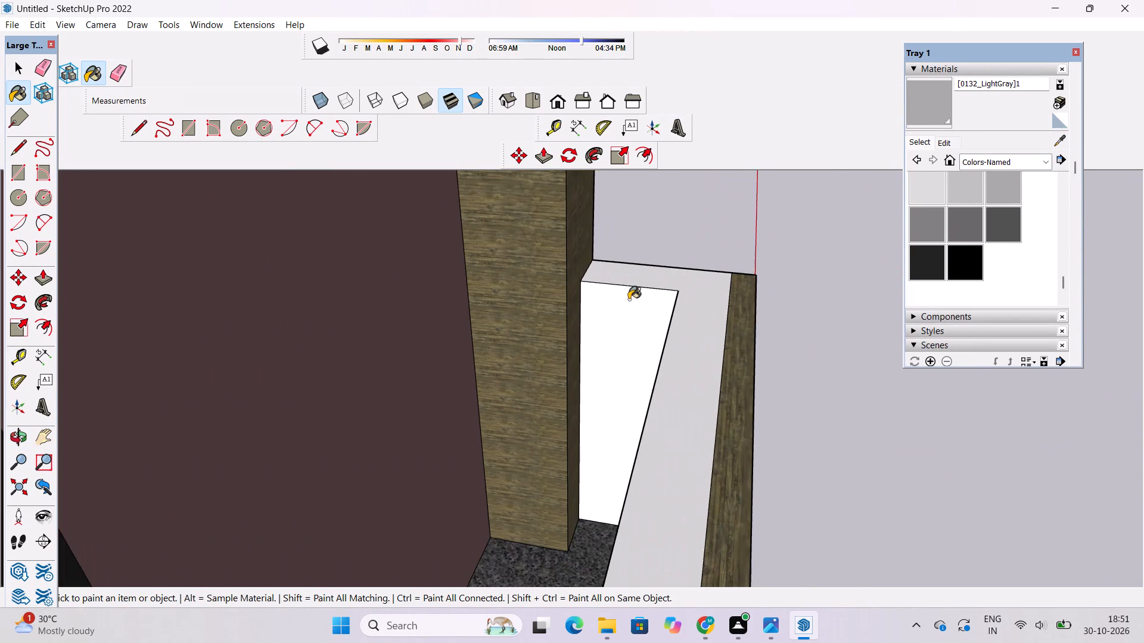
scroll(629, 299, up, 2)
click(639, 307)
click(672, 261)
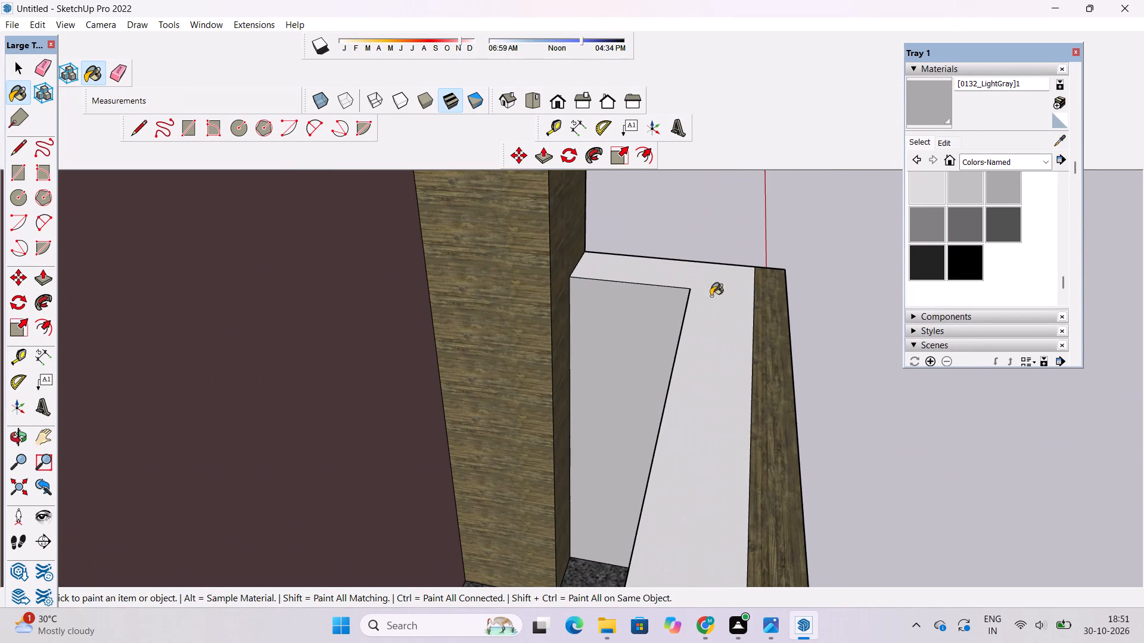
key(o)
drag(637, 369, 741, 342)
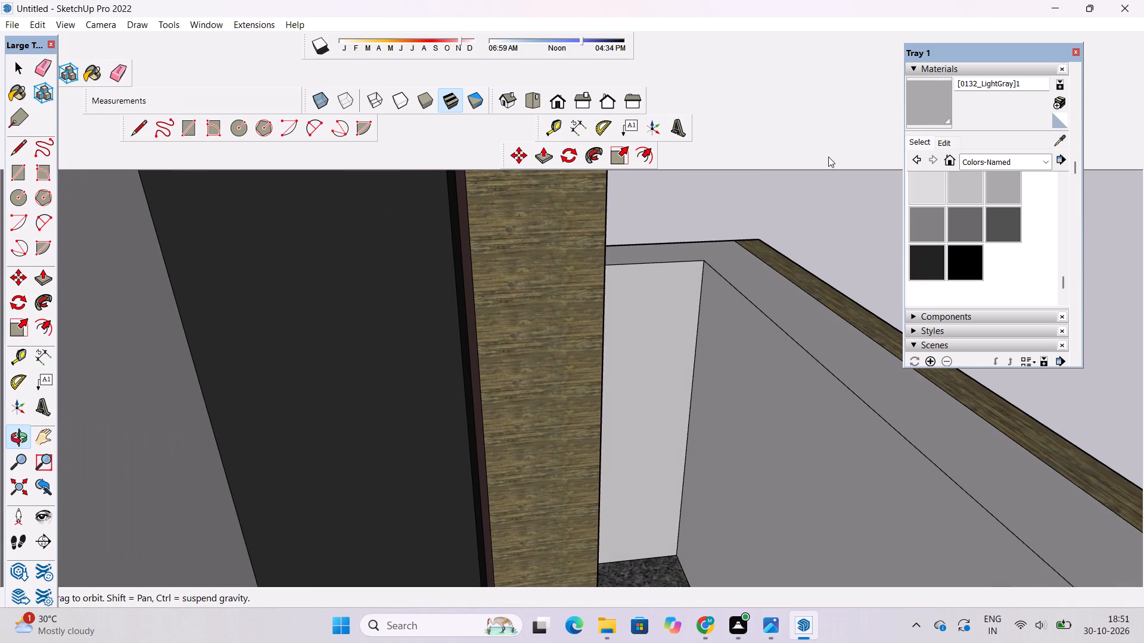
click(915, 105)
click(761, 398)
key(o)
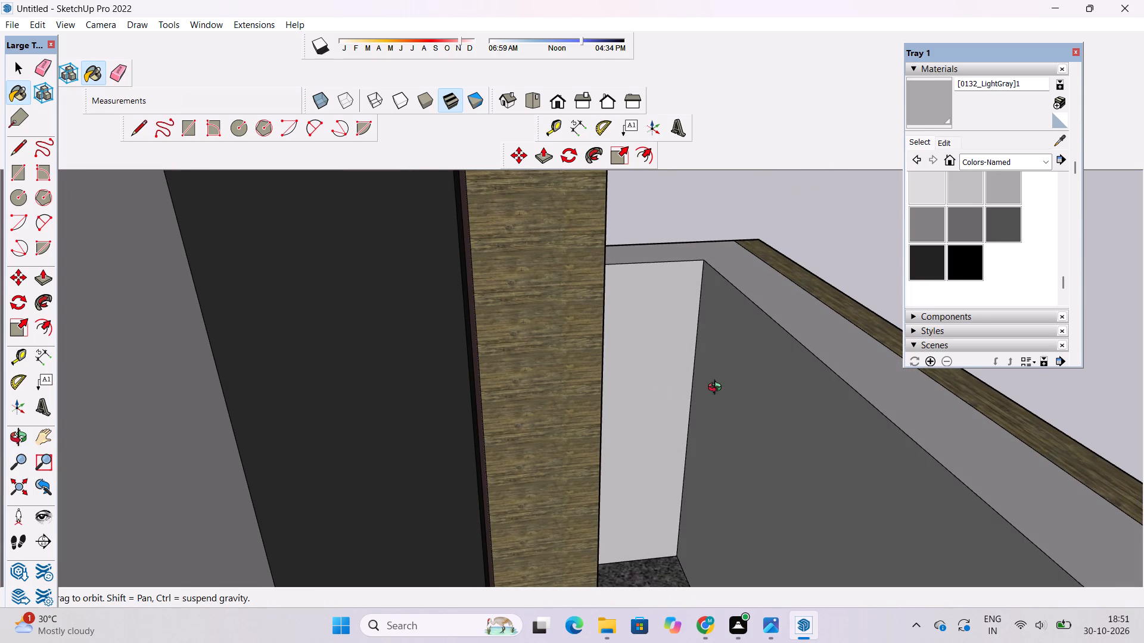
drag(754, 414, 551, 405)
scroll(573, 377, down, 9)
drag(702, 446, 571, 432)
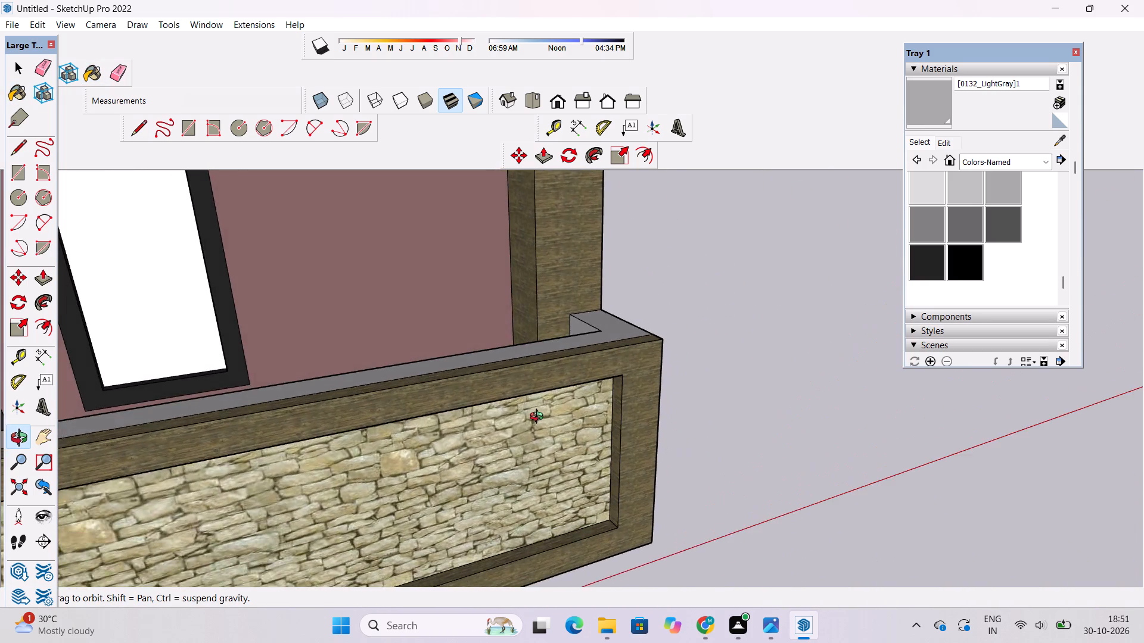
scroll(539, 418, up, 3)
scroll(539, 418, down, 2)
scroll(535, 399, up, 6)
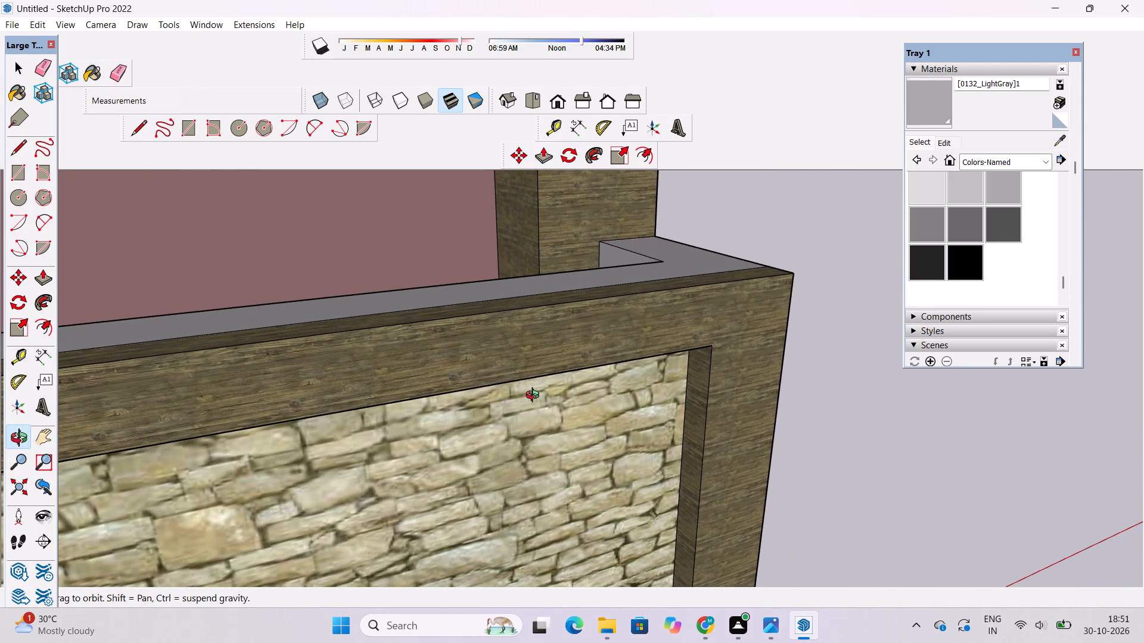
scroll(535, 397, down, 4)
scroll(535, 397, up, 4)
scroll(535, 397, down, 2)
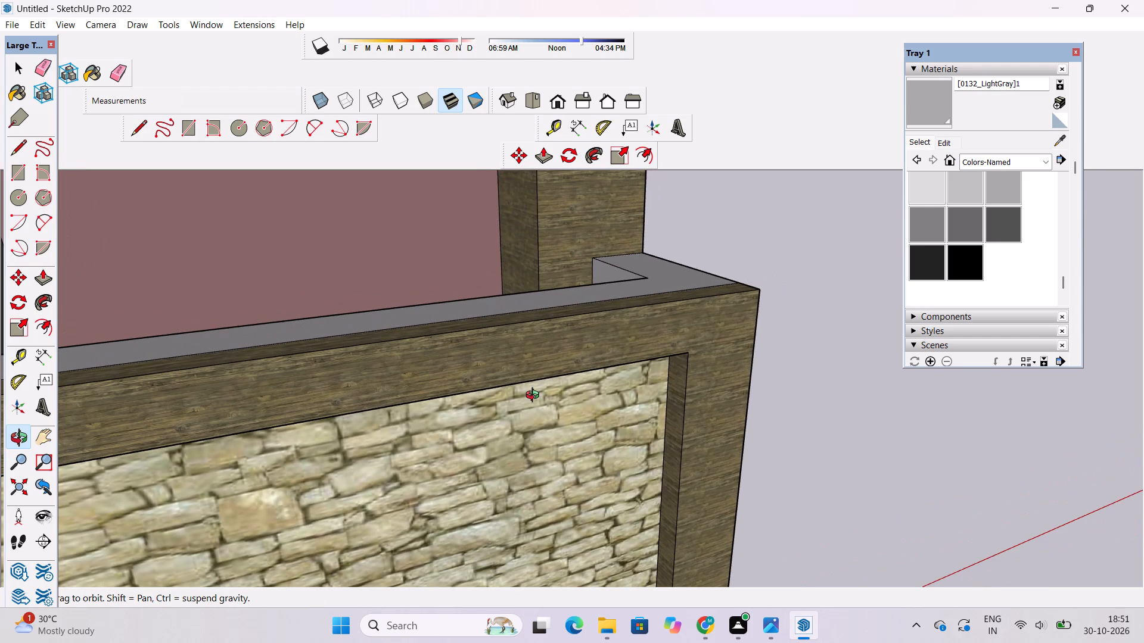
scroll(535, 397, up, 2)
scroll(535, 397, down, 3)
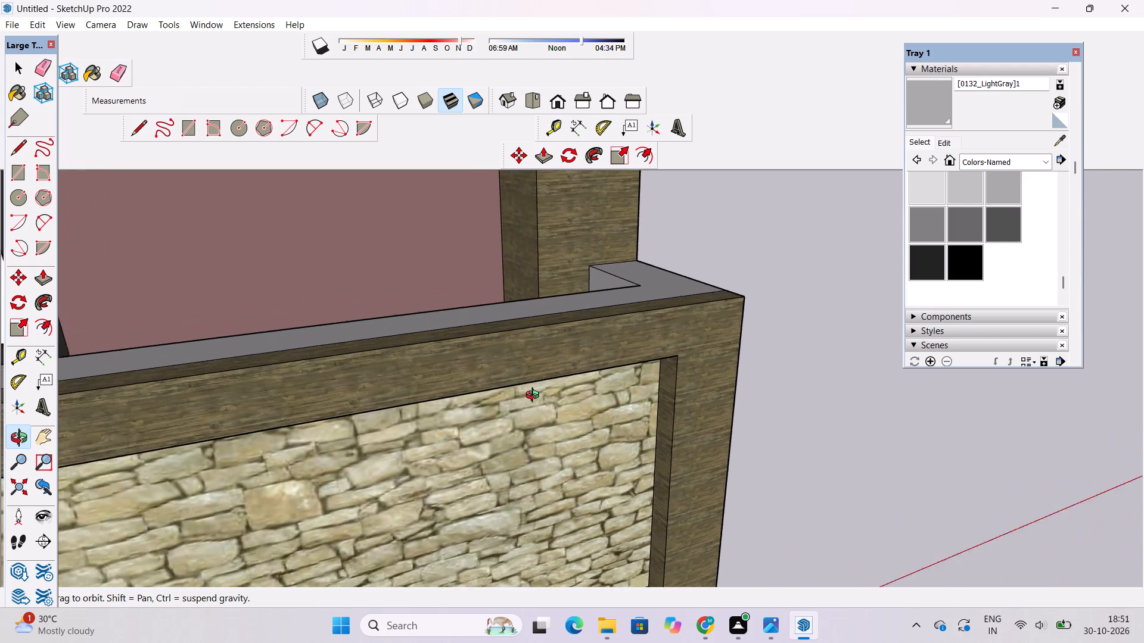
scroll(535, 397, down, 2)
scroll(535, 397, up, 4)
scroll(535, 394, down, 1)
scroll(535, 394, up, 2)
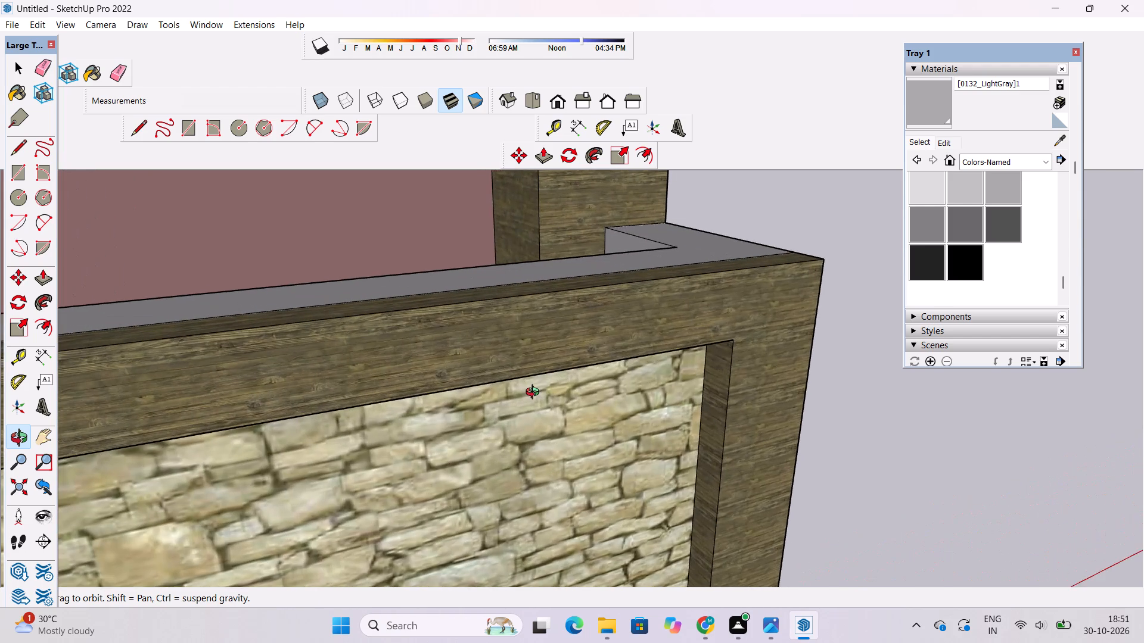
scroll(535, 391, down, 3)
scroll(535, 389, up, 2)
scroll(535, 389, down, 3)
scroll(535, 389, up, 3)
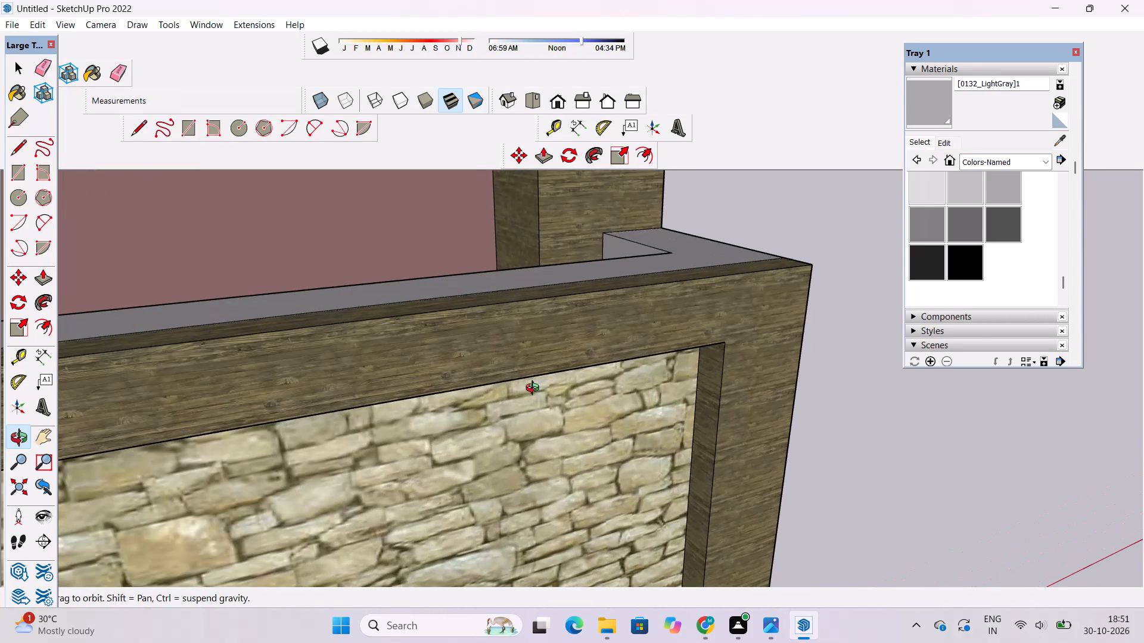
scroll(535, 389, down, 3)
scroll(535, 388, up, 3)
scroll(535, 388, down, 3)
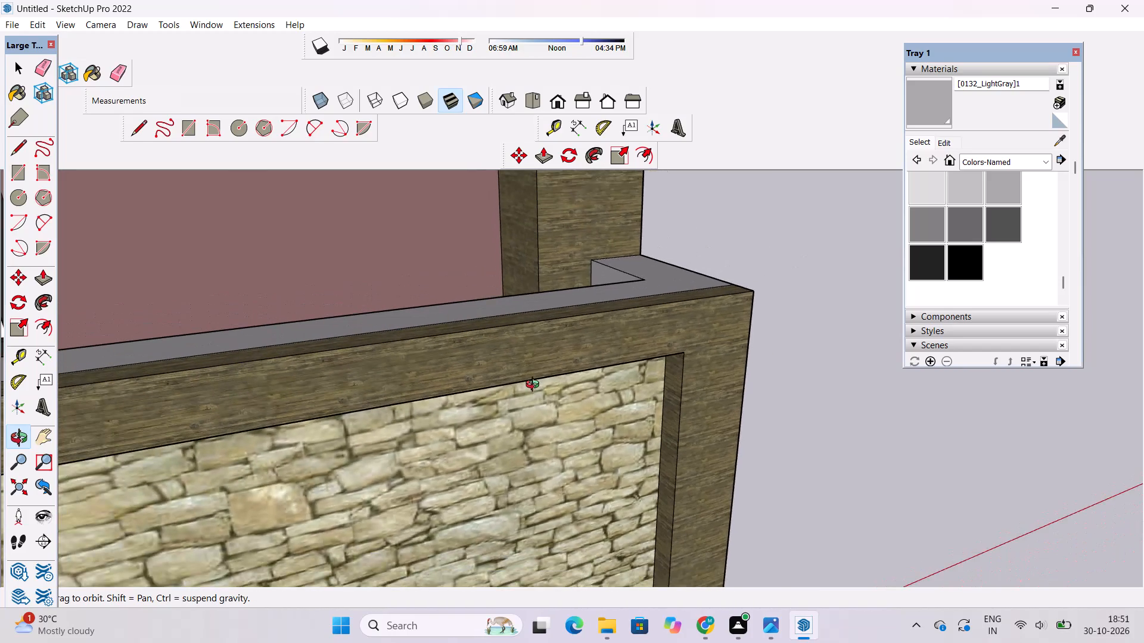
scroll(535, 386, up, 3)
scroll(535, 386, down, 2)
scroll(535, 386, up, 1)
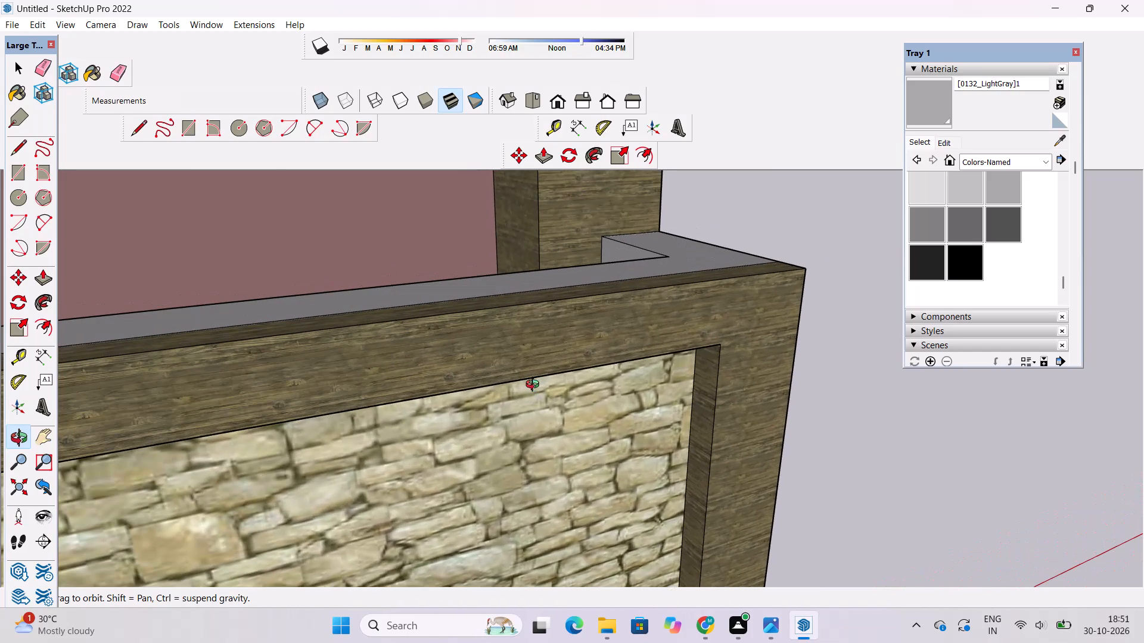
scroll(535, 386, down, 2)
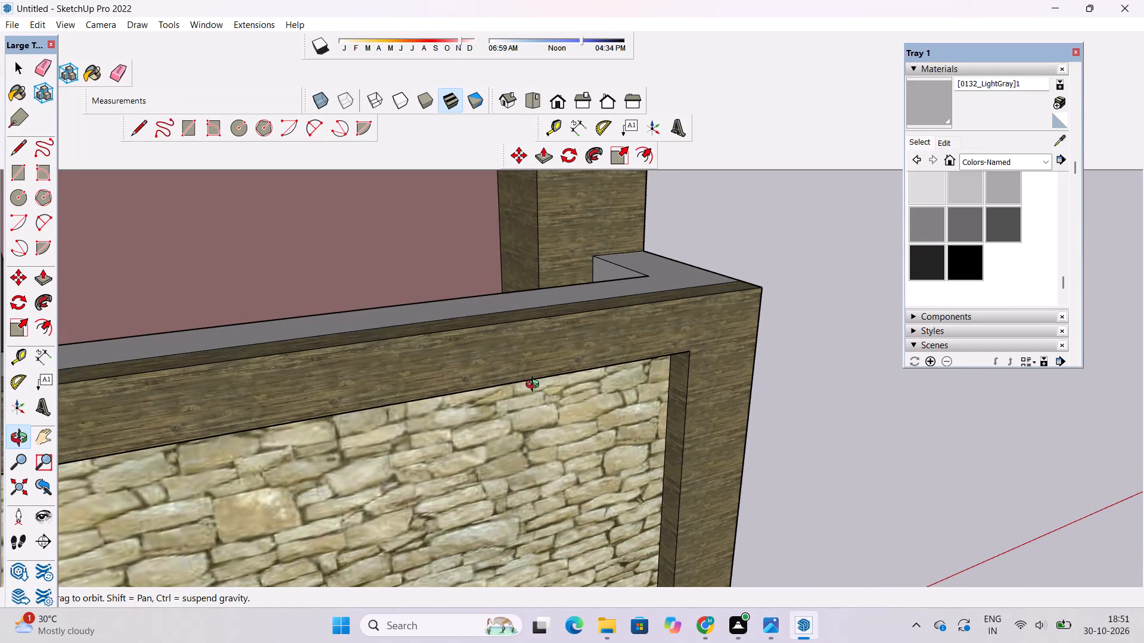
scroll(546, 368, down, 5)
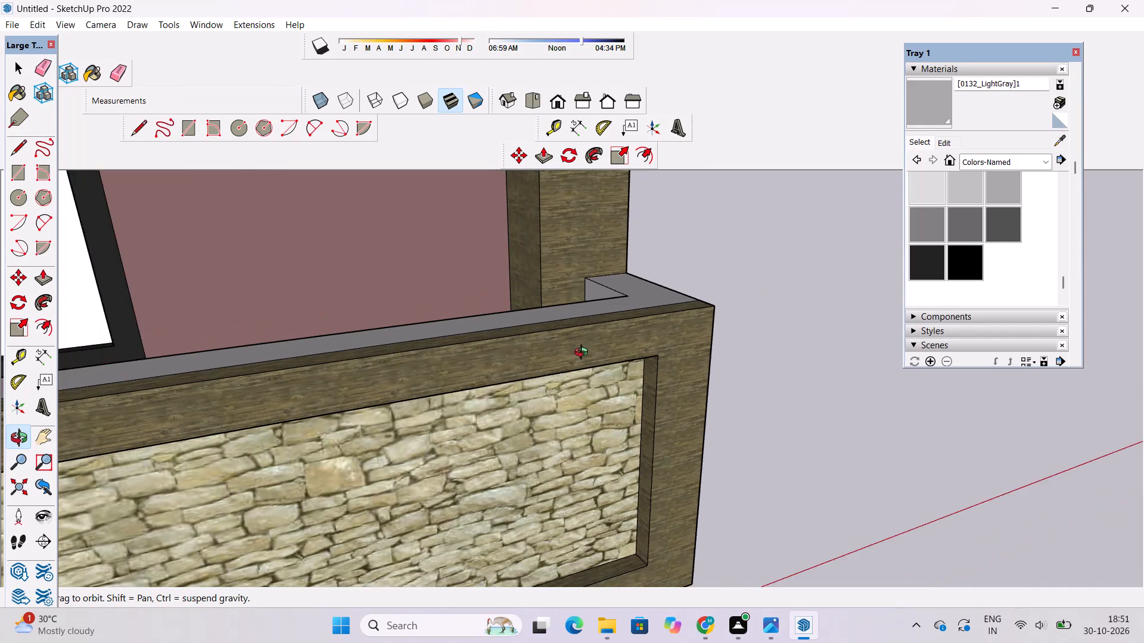
Examine the stone-clad front wall, the gate surround and the floor strip behind the gate for unpainted faces.
scroll(584, 354, down, 2)
shift+drag(589, 372, 632, 295)
drag(632, 295, 752, 366)
scroll(749, 344, down, 7)
shift+drag(624, 401, 624, 308)
scroll(486, 363, up, 2)
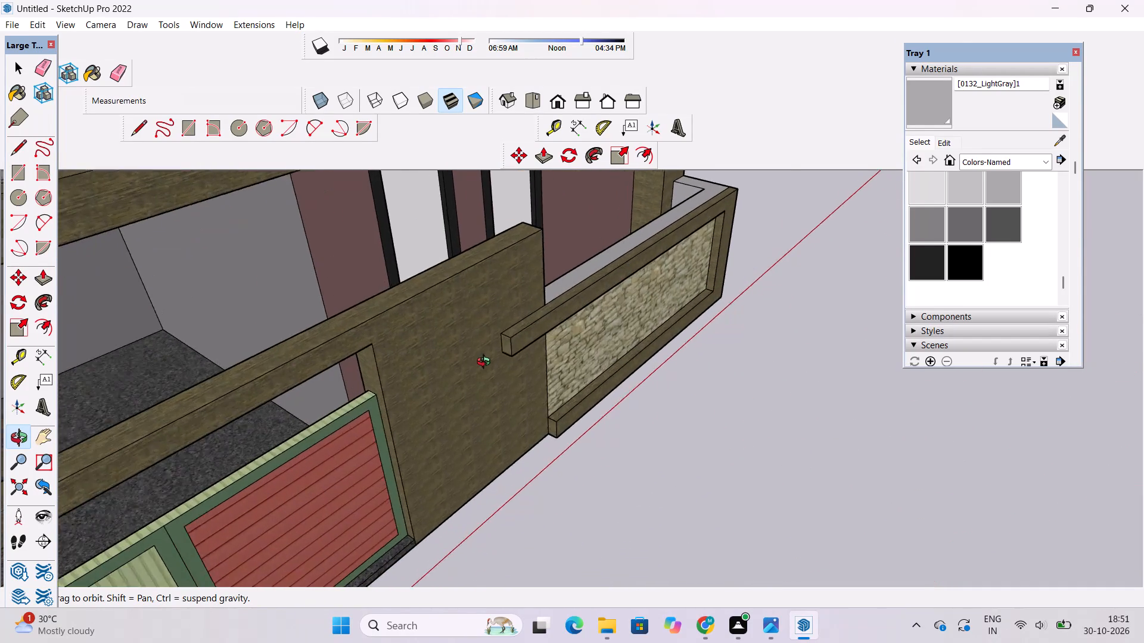
scroll(486, 363, up, 2)
shift+scroll(483, 373, down, 7)
shift+drag(491, 408, 573, 295)
drag(575, 295, 754, 260)
scroll(747, 260, down, 5)
shift+drag(592, 407, 592, 355)
scroll(604, 344, up, 4)
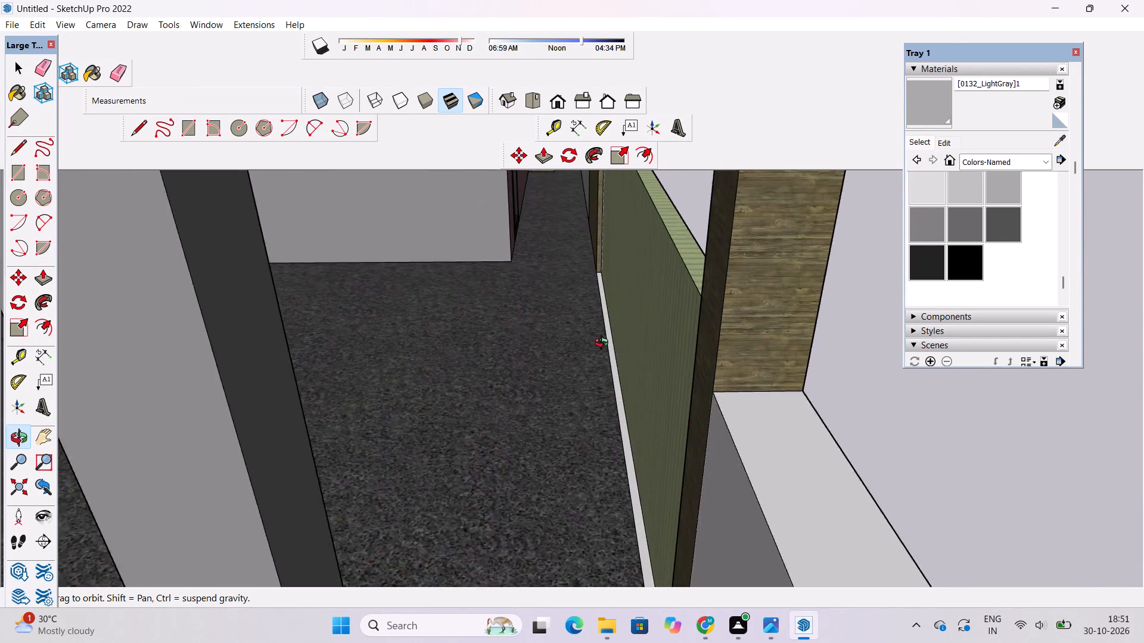
scroll(604, 344, up, 5)
shift+drag(613, 347, 611, 377)
drag(615, 401, 601, 402)
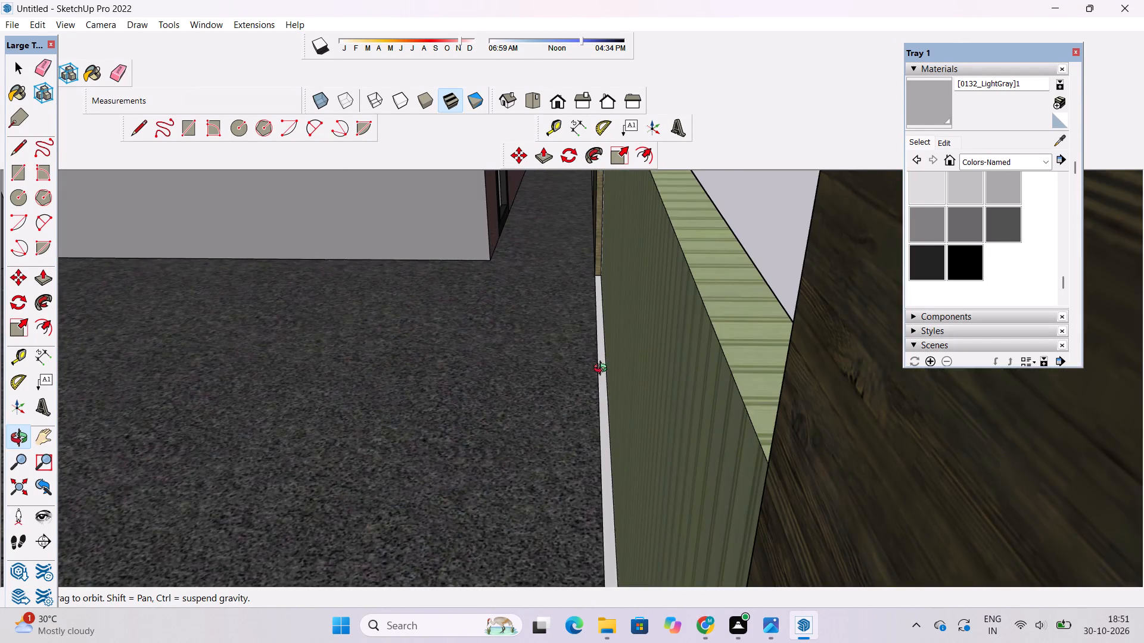
scroll(582, 234, down, 3)
shift+drag(582, 242, 658, 275)
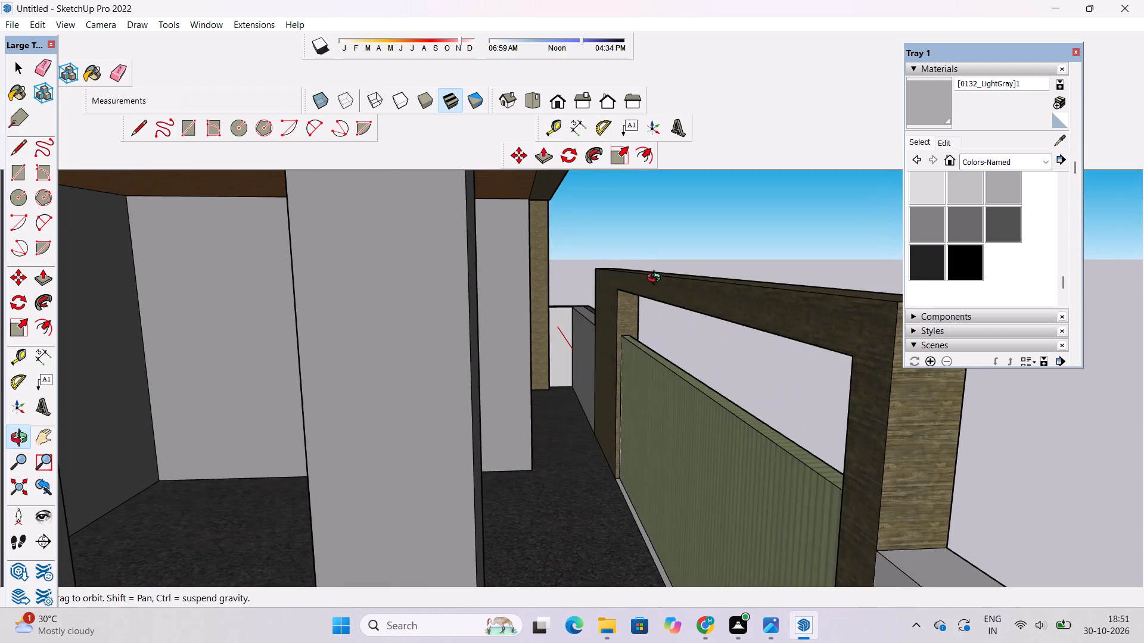
scroll(622, 314, up, 15)
drag(562, 361, 548, 369)
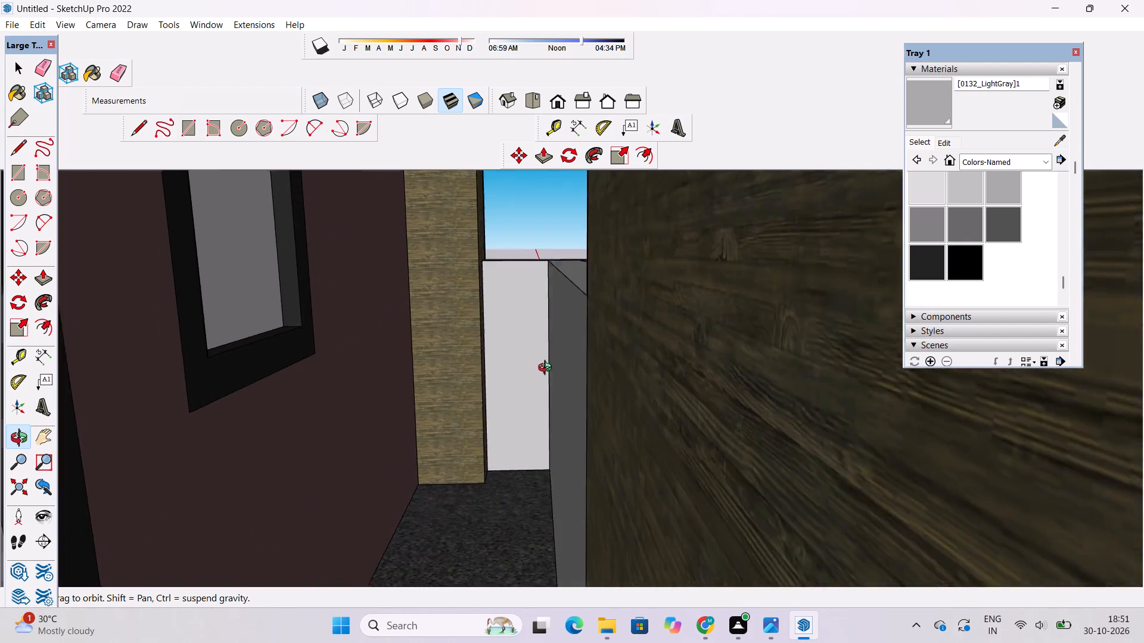
drag(548, 369, 442, 401)
scroll(564, 293, down, 5)
shift+drag(589, 367, 627, 249)
drag(700, 310, 562, 324)
scroll(558, 306, down, 6)
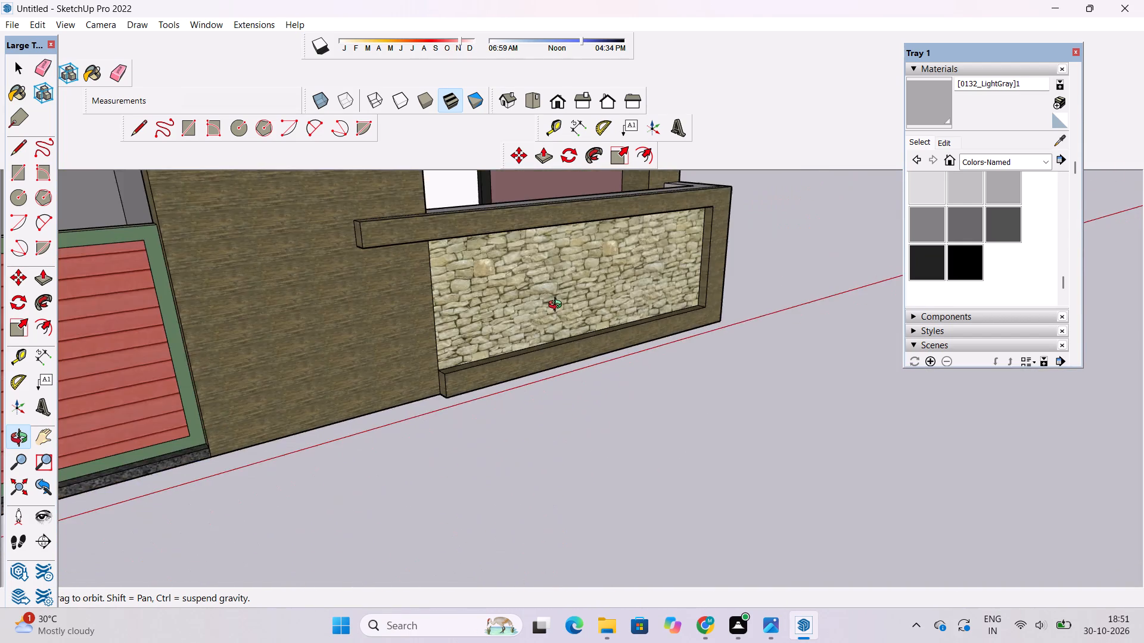
shift+drag(565, 304, 685, 283)
drag(694, 299, 450, 460)
scroll(485, 296, down, 4)
shift+drag(484, 302, 548, 289)
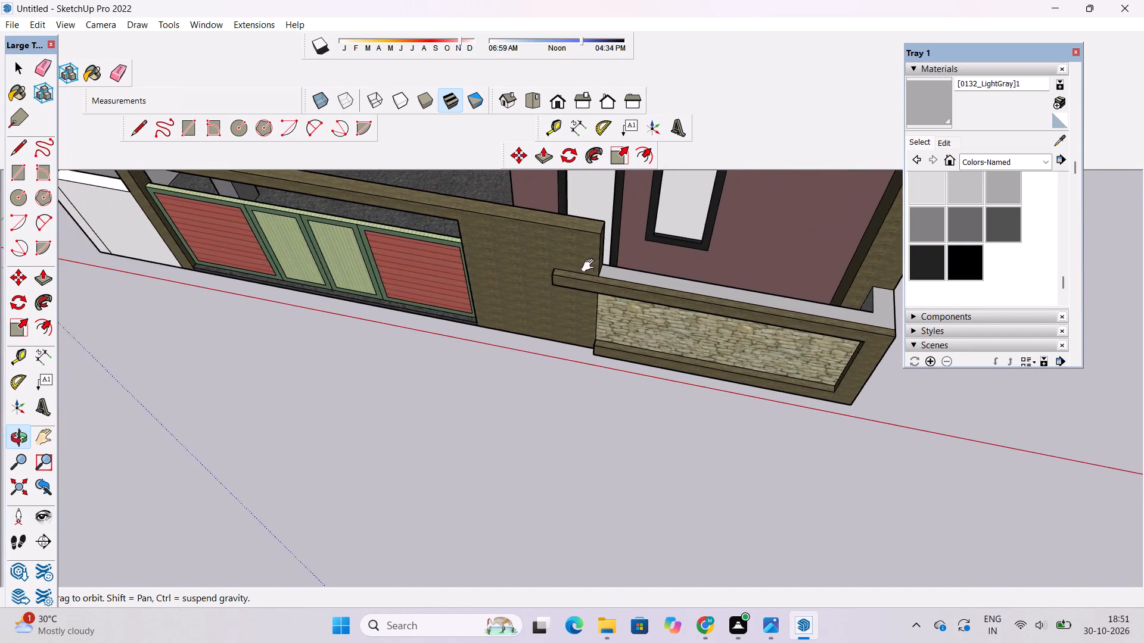
Paint the outer front faces and the long outer side face of the corner boundary wall with 0132_LightGray.
shift+scroll(604, 248, down, 6)
drag(300, 287, 618, 154)
drag(274, 360, 401, 305)
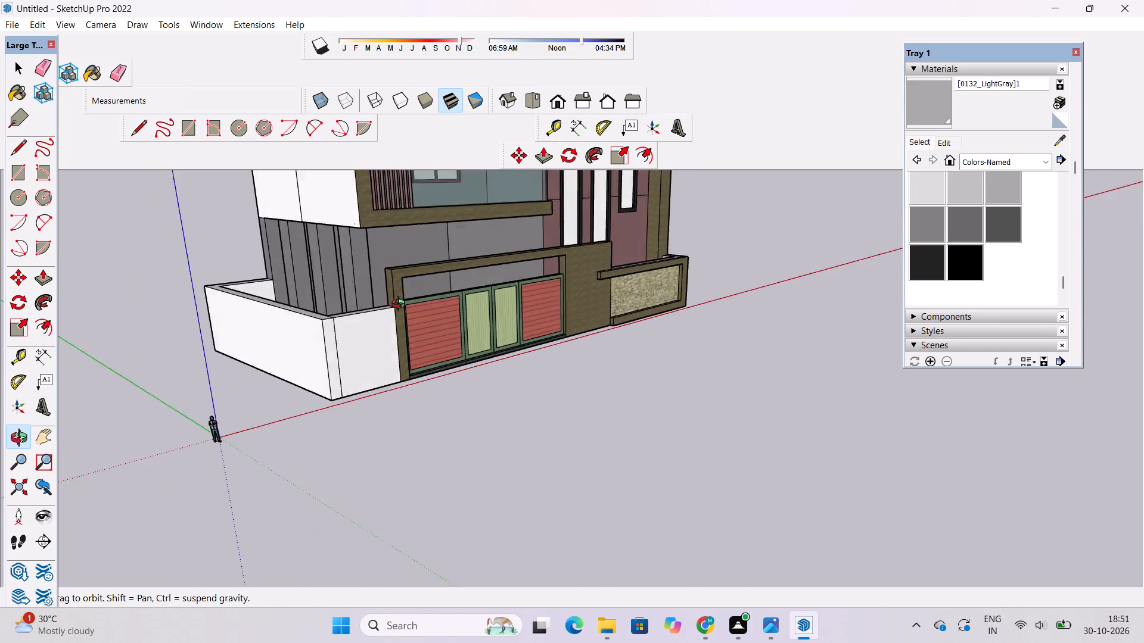
drag(401, 305, 437, 273)
shift+drag(388, 321, 437, 330)
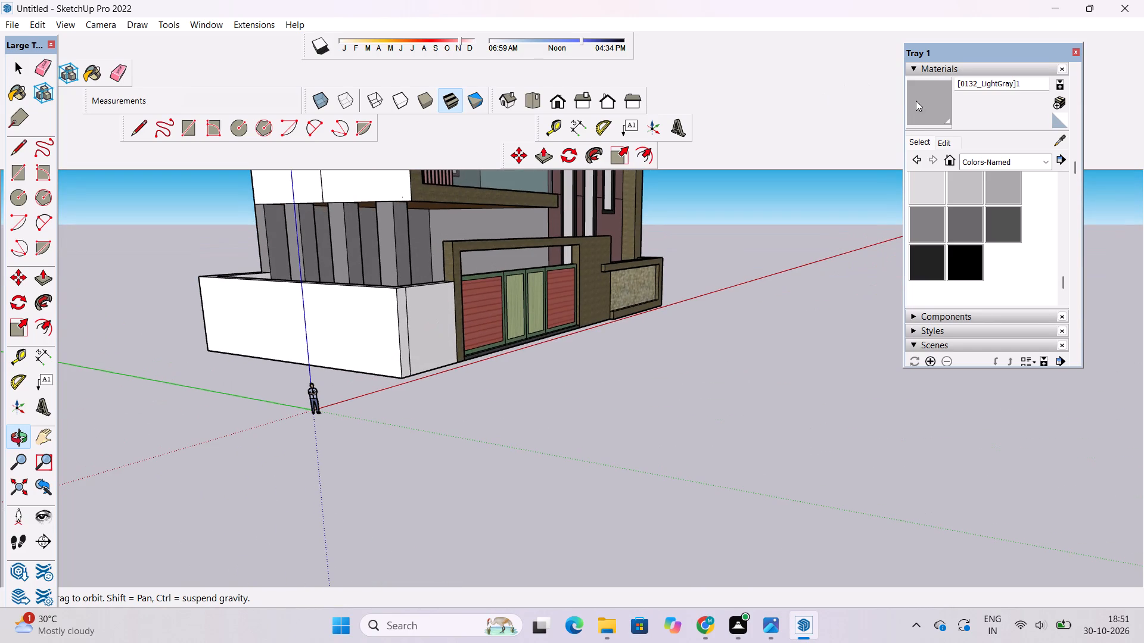
click(927, 104)
scroll(433, 323, up, 5)
click(426, 317)
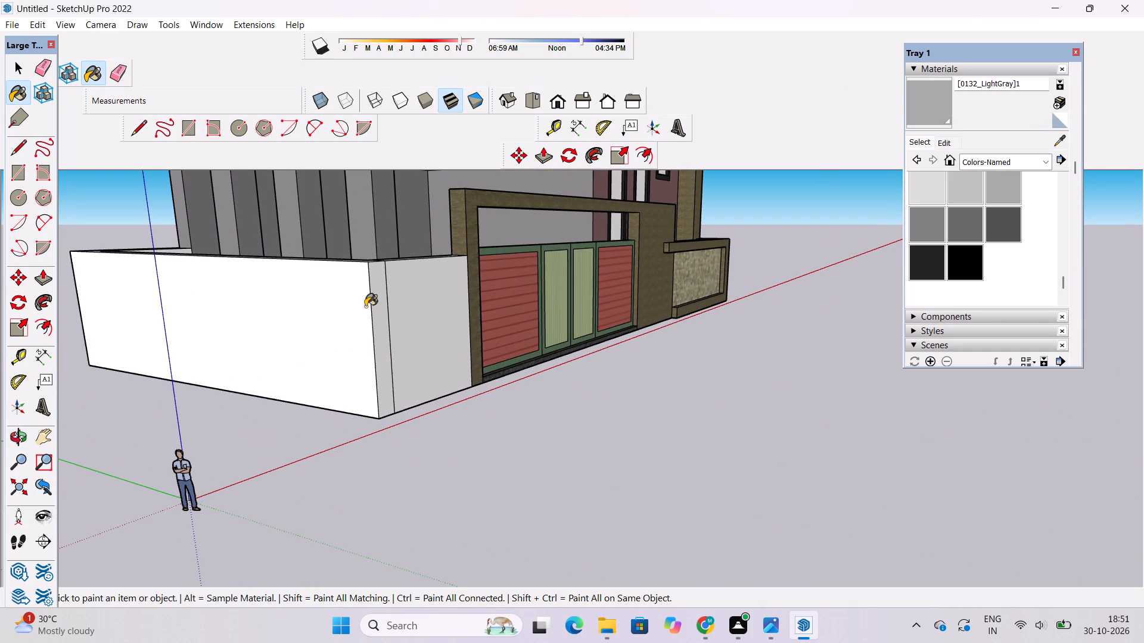
click(376, 292)
click(357, 304)
scroll(357, 298, down, 6)
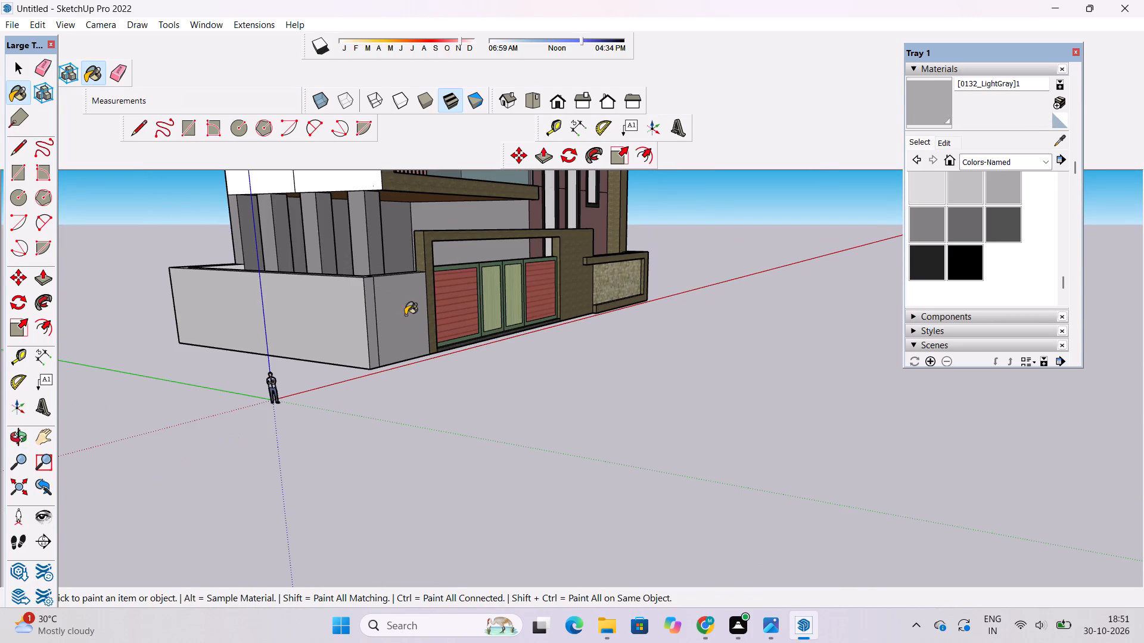
Erase the dividing line across the corner on top of the boundary wall beside the gate.
key(o)
drag(508, 301, 335, 402)
shift+drag(362, 320, 514, 411)
drag(536, 420, 210, 439)
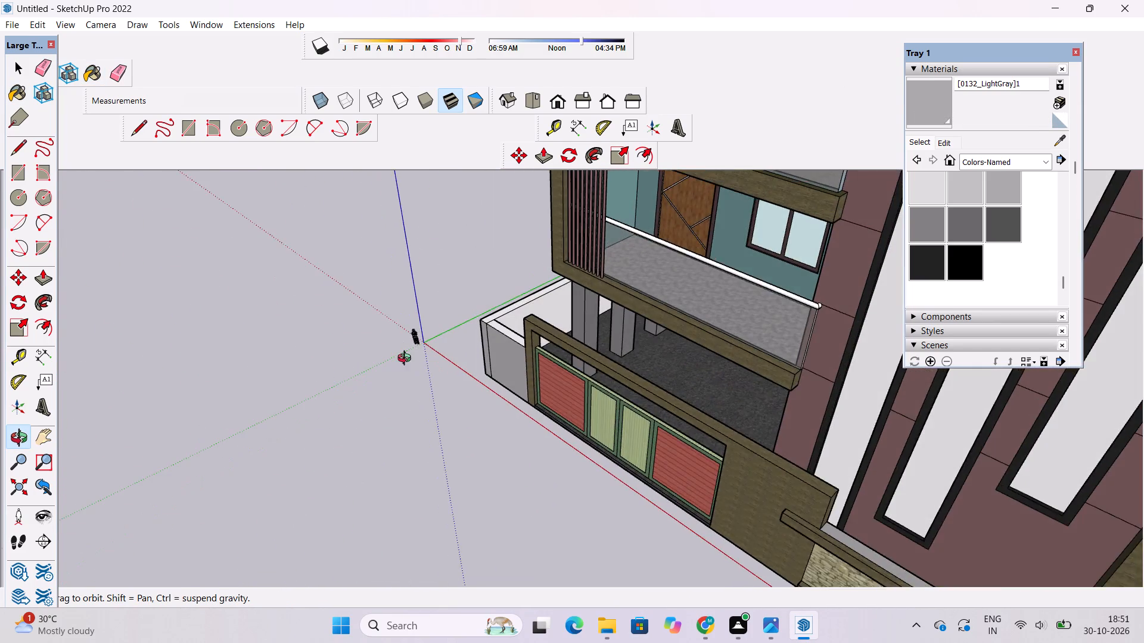
scroll(456, 338, up, 8)
shift+drag(508, 321, 403, 381)
drag(439, 389, 589, 407)
scroll(391, 454, up, 5)
shift+drag(391, 454, 421, 454)
drag(428, 463, 430, 464)
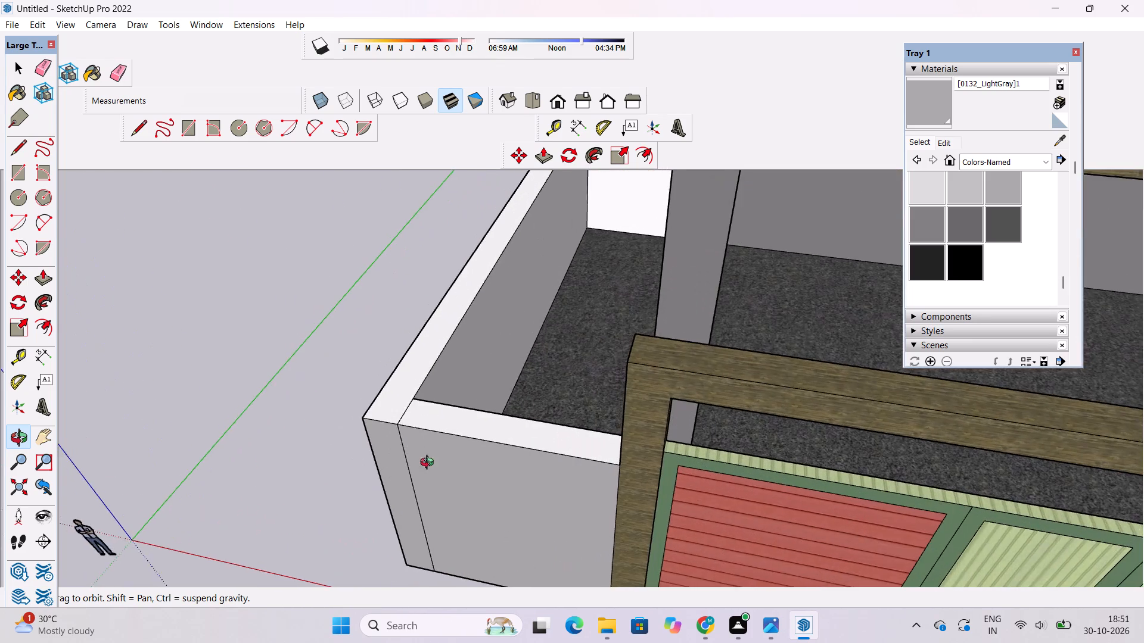
drag(430, 464, 443, 435)
key(e)
click(411, 402)
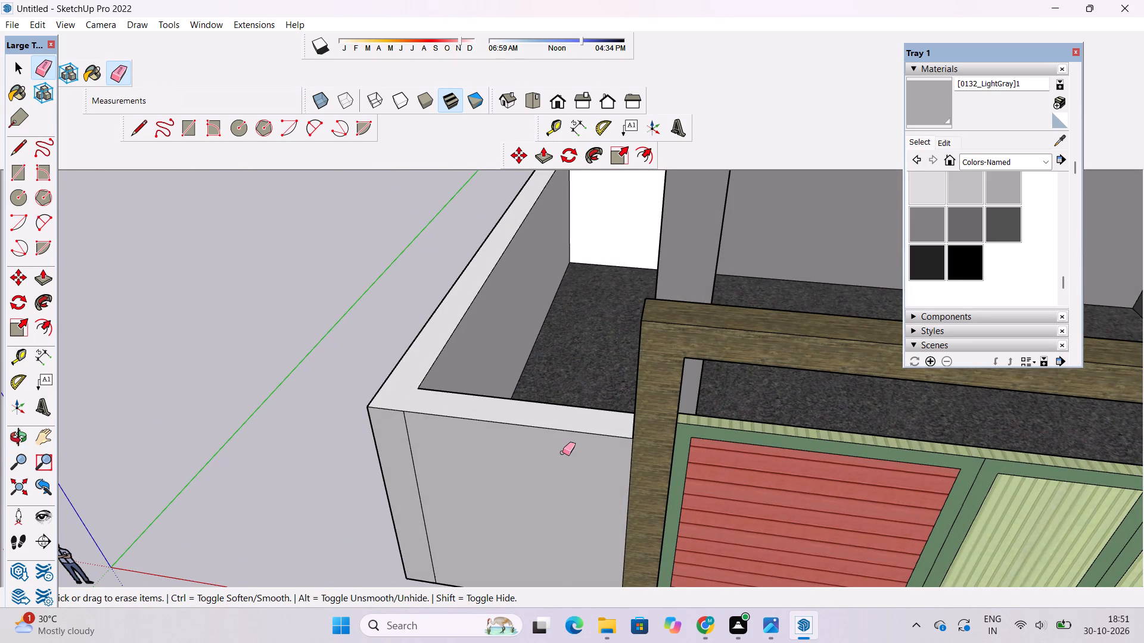
Examine the side boundary wall and the columns behind it from all sides for unpainted faces.
key(o)
drag(344, 469, 510, 444)
scroll(515, 422, down, 5)
drag(522, 393, 531, 453)
drag(530, 442, 449, 477)
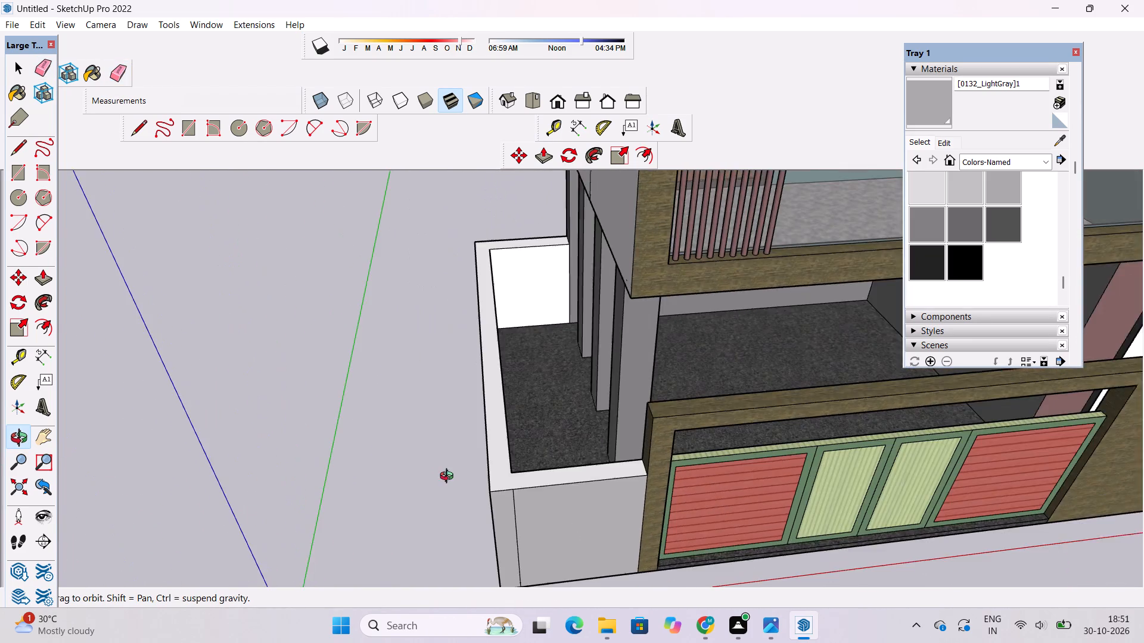
drag(449, 477, 449, 477)
scroll(467, 396, up, 4)
shift+drag(480, 347, 501, 444)
drag(543, 445, 418, 426)
scroll(531, 368, up, 4)
drag(590, 349, 531, 438)
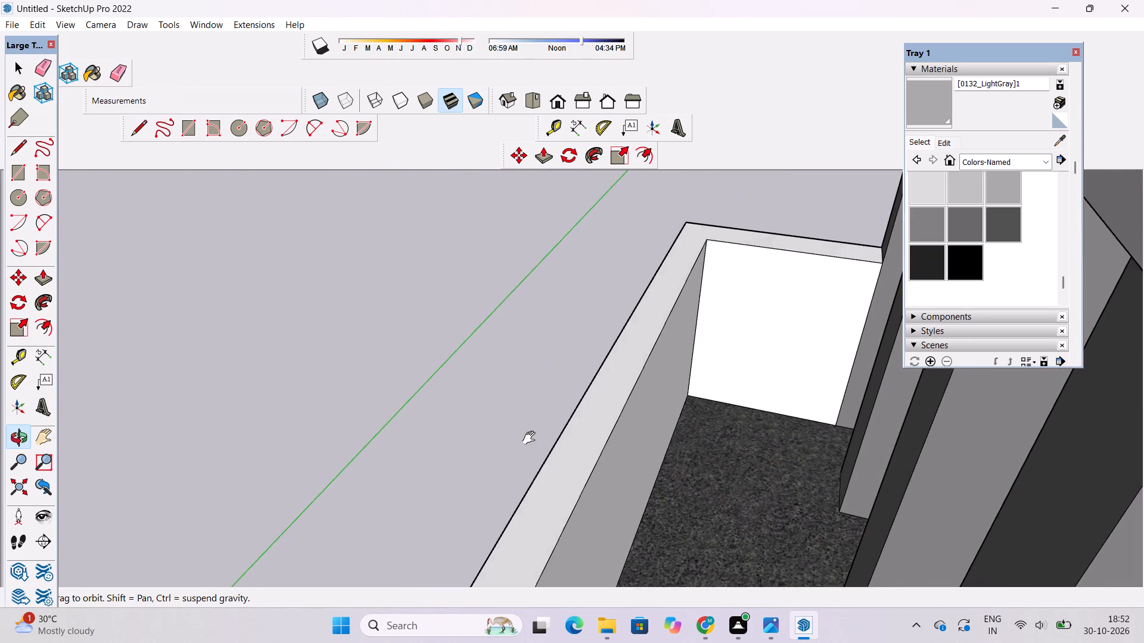
drag(533, 438, 667, 439)
shift+drag(702, 337, 409, 494)
shift+drag(408, 494, 632, 464)
scroll(492, 456, down, 5)
drag(399, 507, 594, 458)
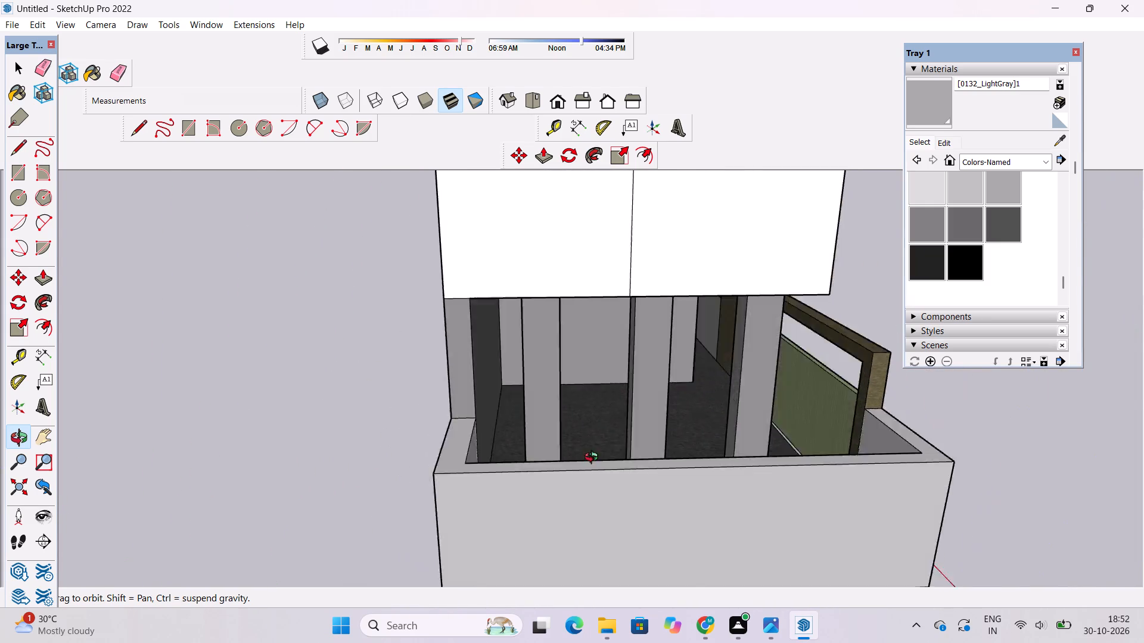
drag(594, 458, 671, 419)
shift+drag(573, 480, 518, 495)
drag(470, 511, 470, 535)
scroll(478, 472, down, 2)
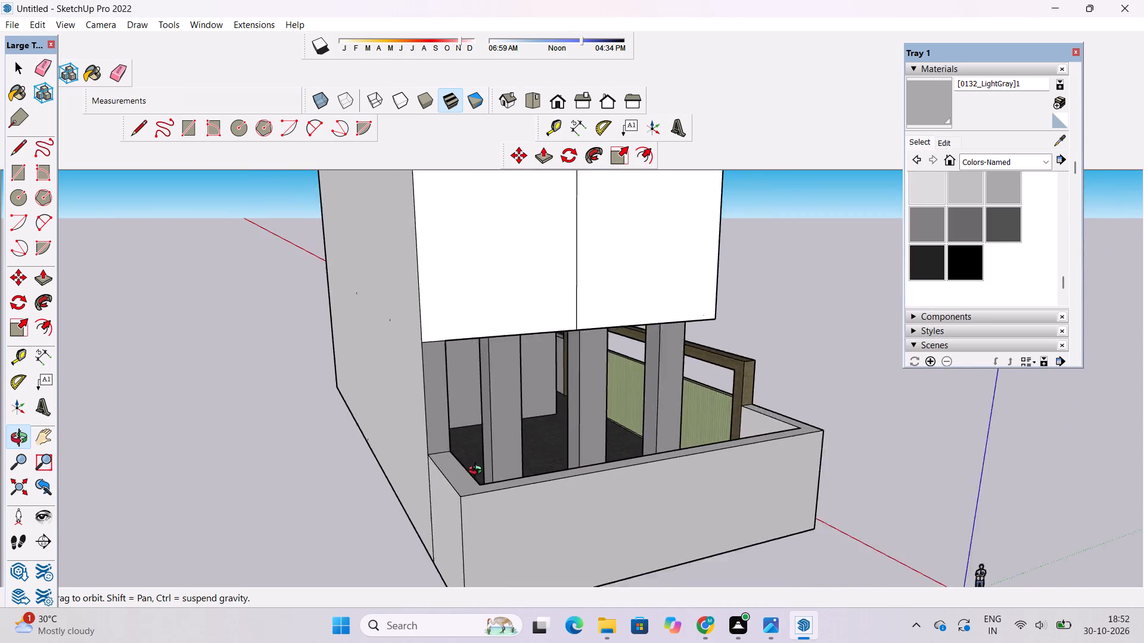
scroll(478, 472, down, 1)
drag(535, 477, 312, 546)
shift+drag(303, 546, 344, 545)
drag(378, 545, 201, 575)
Paint the top of the side boundary wall and the inner face at its rear end with 0132_LightGray.
scroll(368, 460, up, 2)
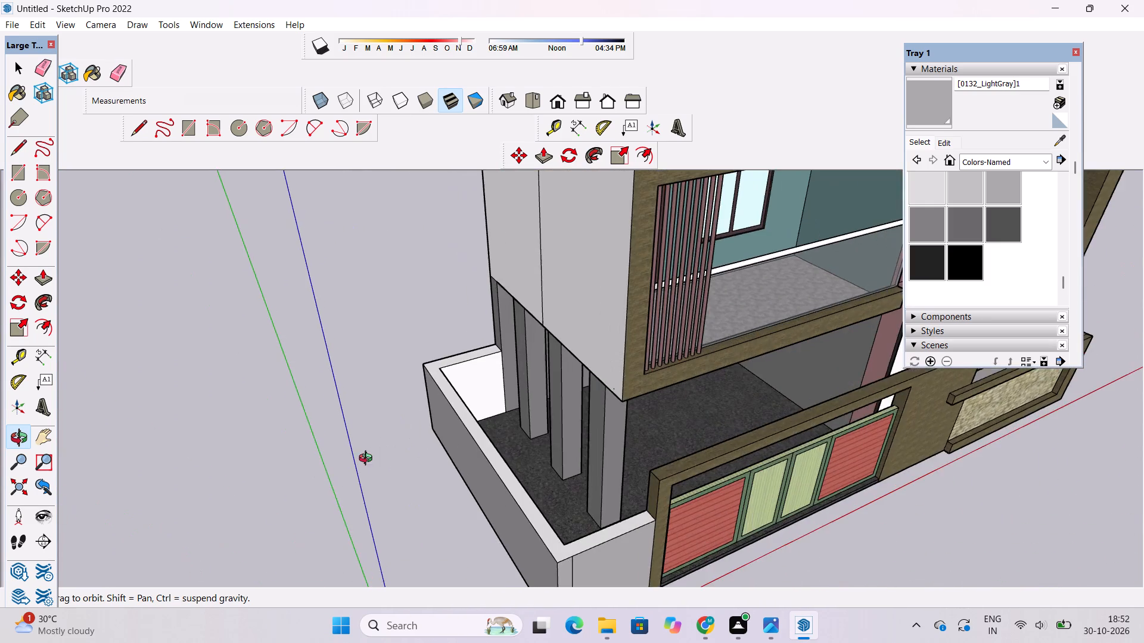
scroll(368, 460, up, 1)
shift+drag(520, 406, 482, 455)
drag(482, 458, 394, 474)
click(923, 105)
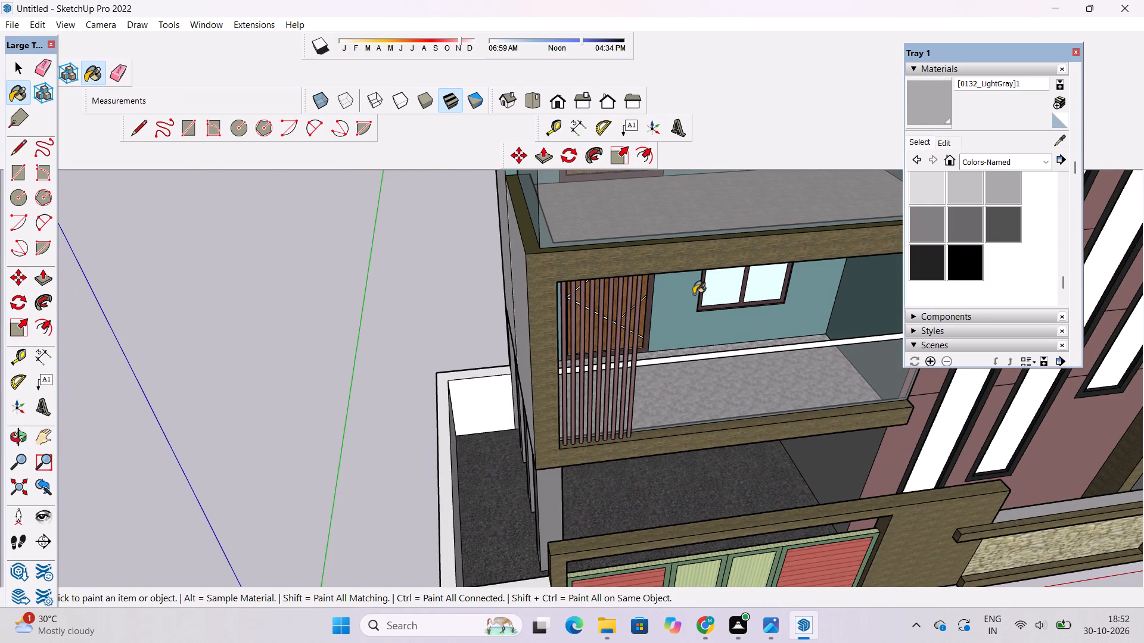
scroll(437, 422, up, 9)
click(441, 381)
click(484, 358)
scroll(509, 410, up, 8)
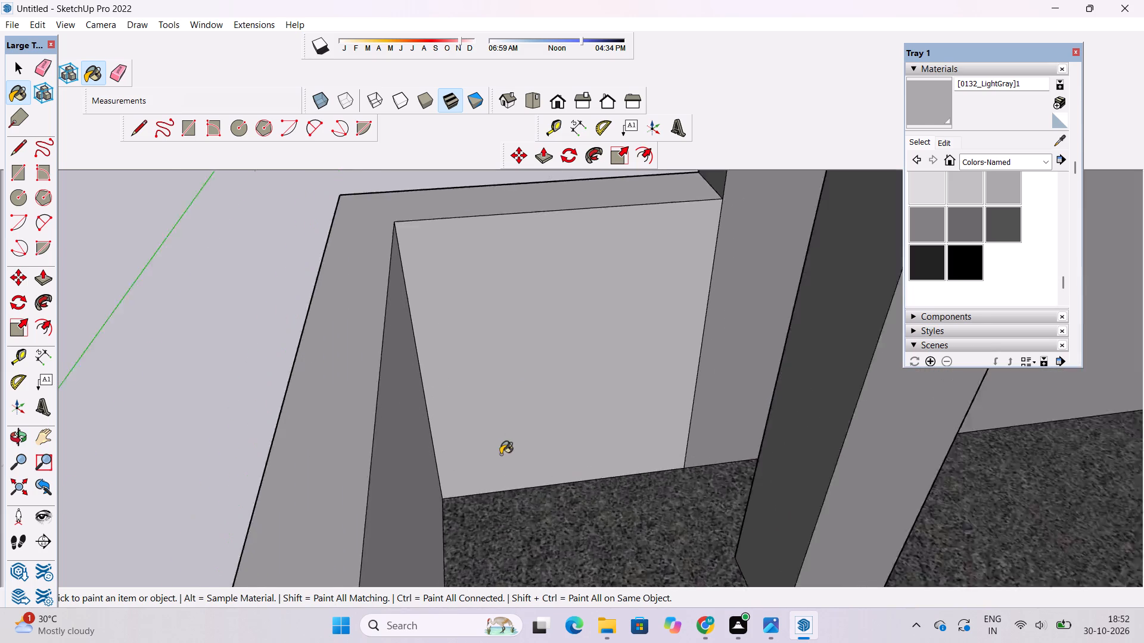
scroll(500, 454, up, 2)
click(359, 472)
scroll(454, 407, down, 20)
scroll(454, 407, down, 4)
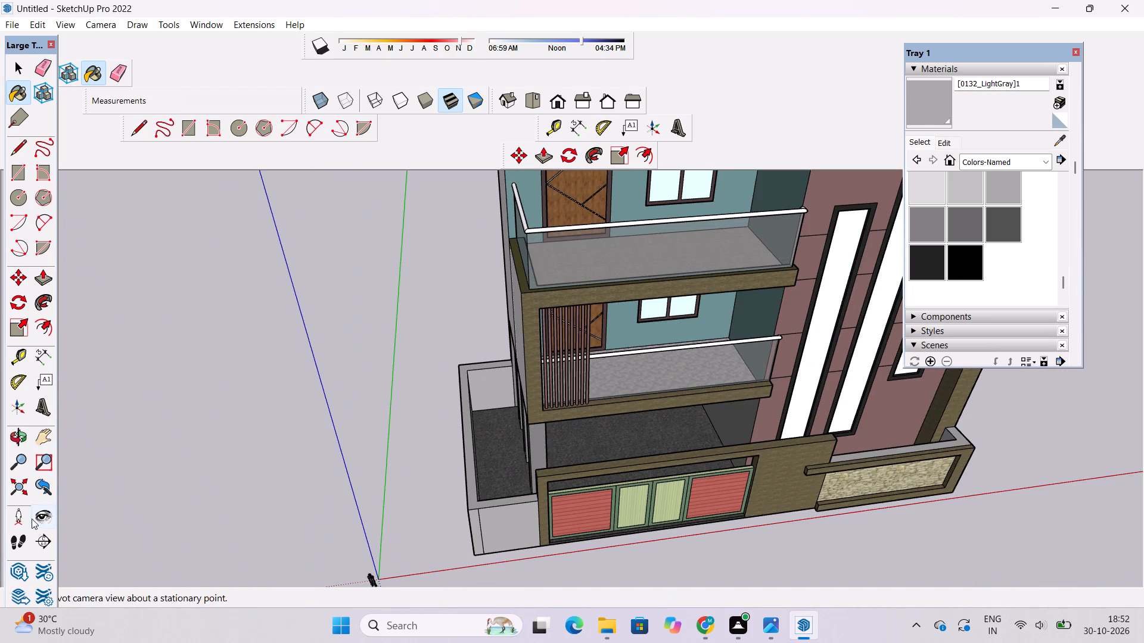
Paint the inner face of the front boundary wall beside the gate post with 0132_LightGray.
click(8, 442)
drag(149, 382, 767, 380)
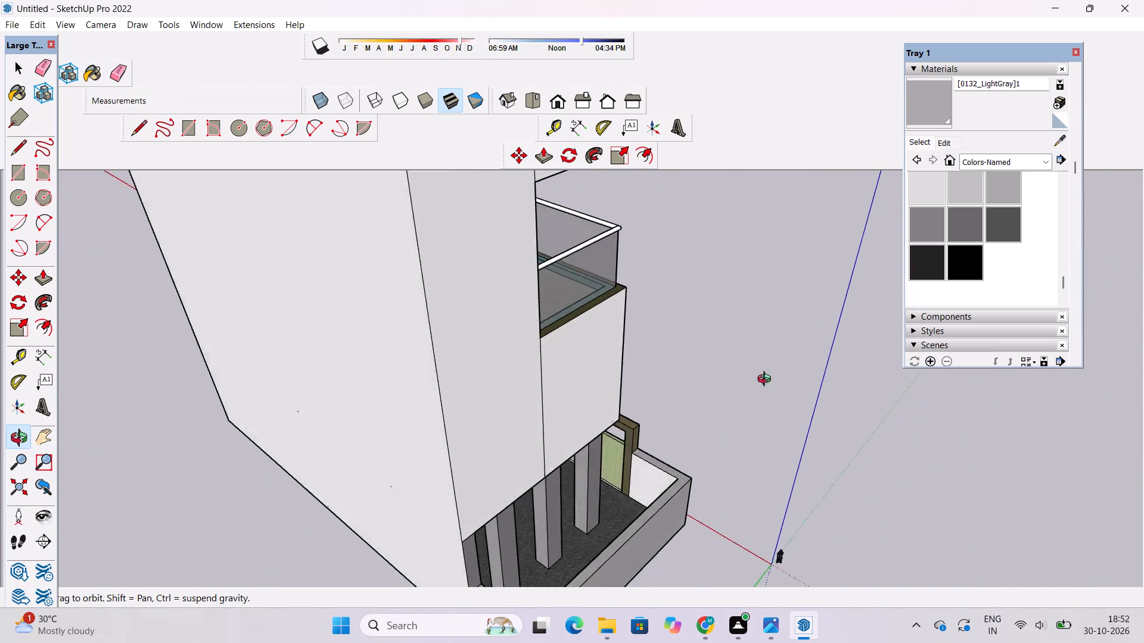
drag(767, 380, 859, 332)
scroll(713, 469, up, 16)
drag(671, 488, 640, 524)
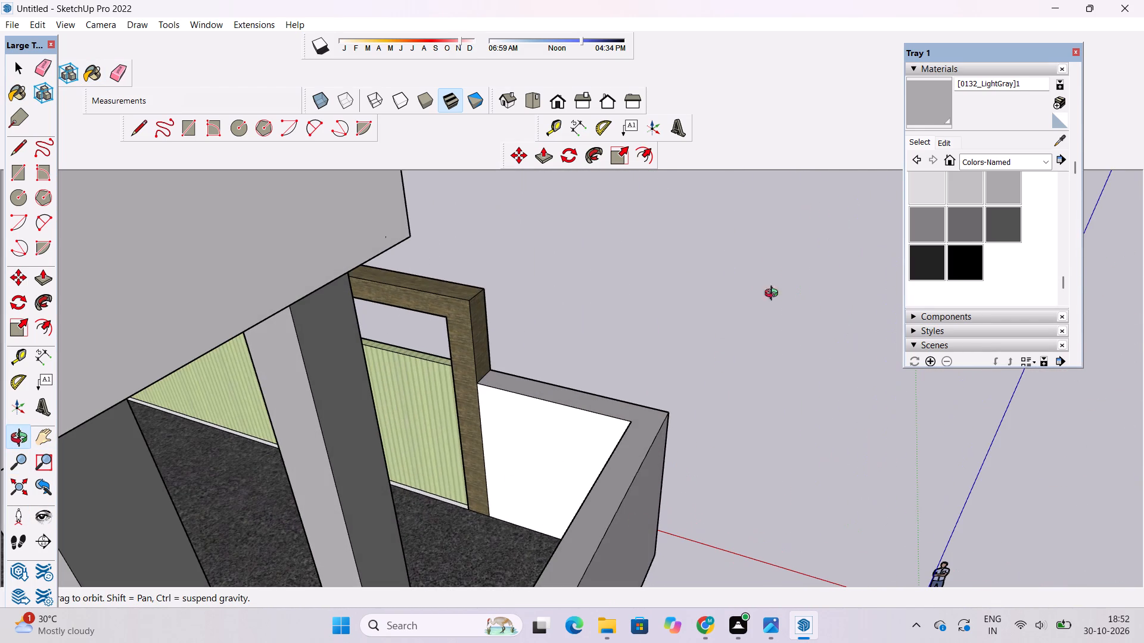
click(920, 105)
click(525, 445)
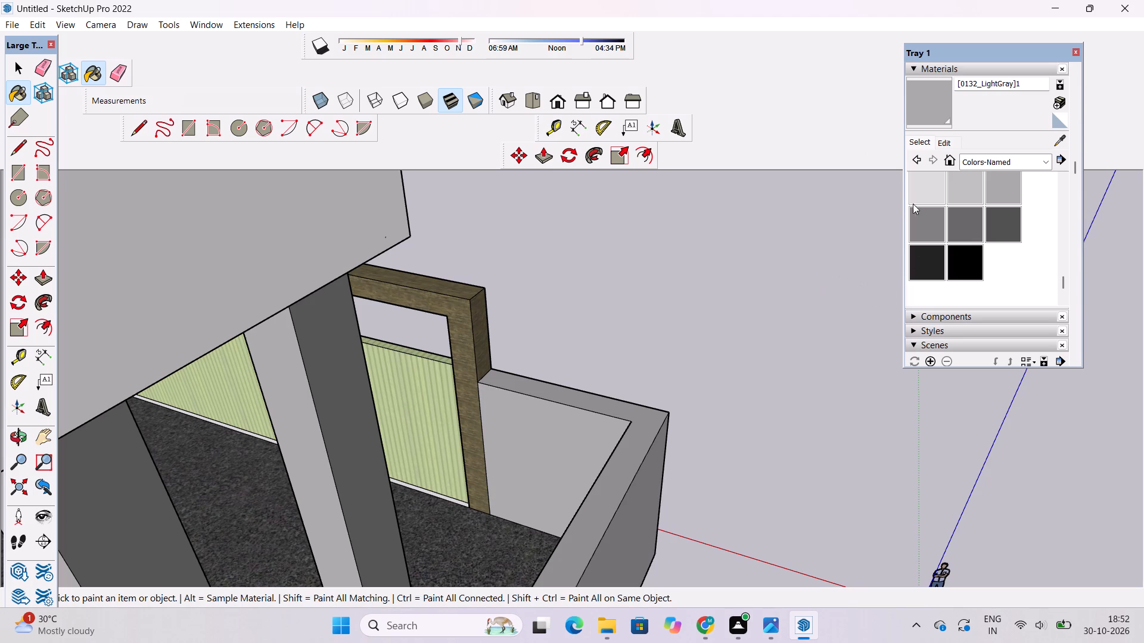
Paint the narrow strip along the inner base of the gate with Granite Dark Gray from the Stone collection.
click(981, 167)
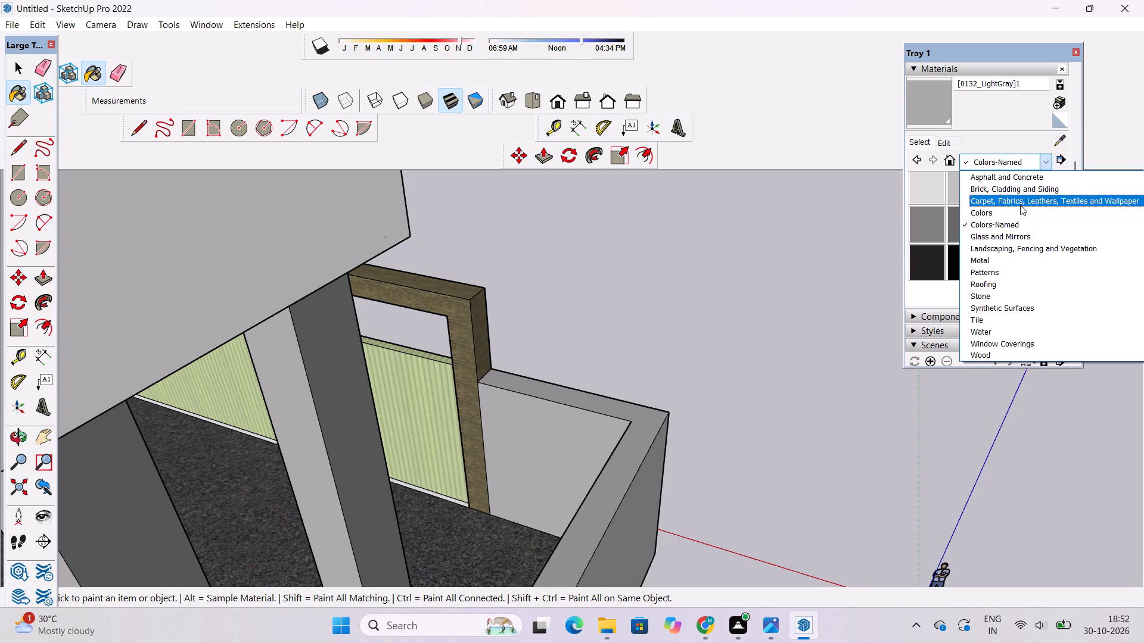
click(987, 284)
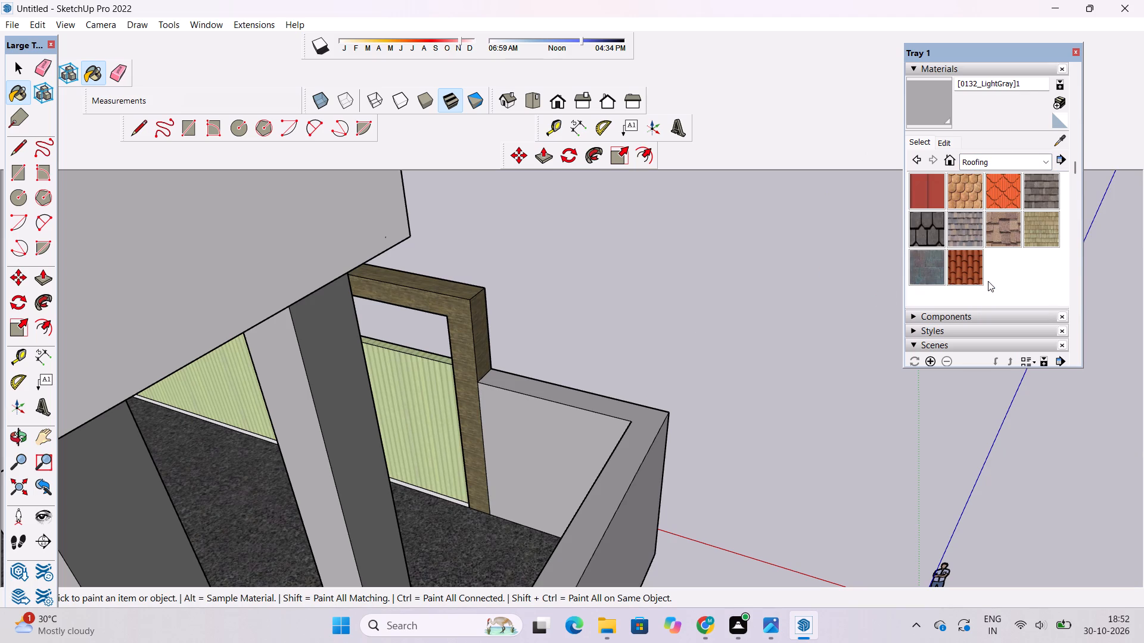
click(981, 165)
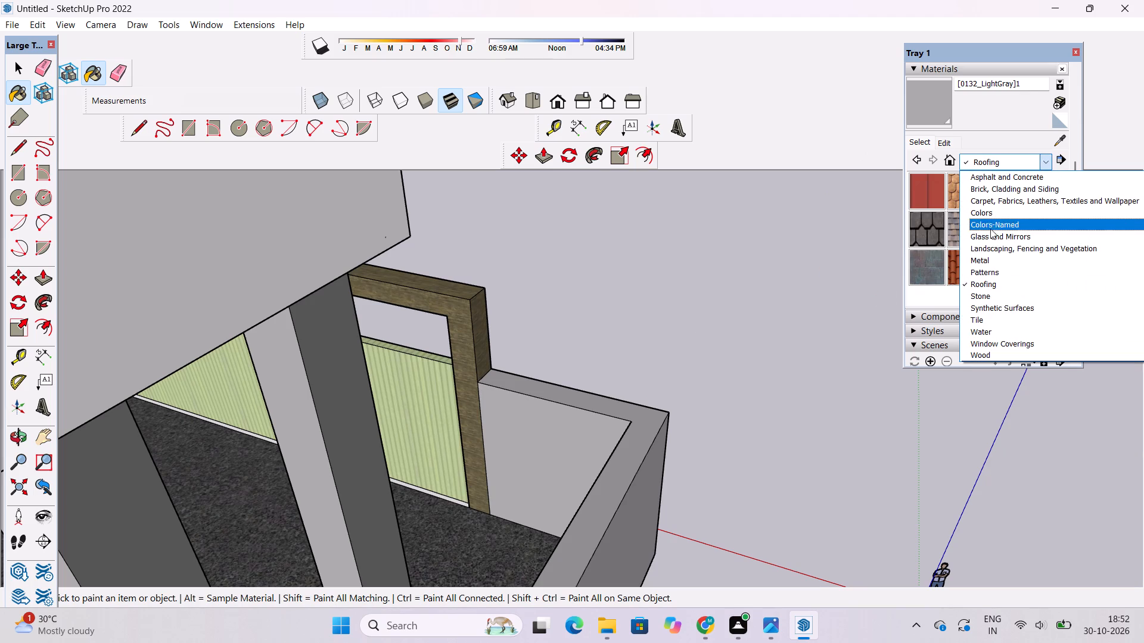
click(992, 293)
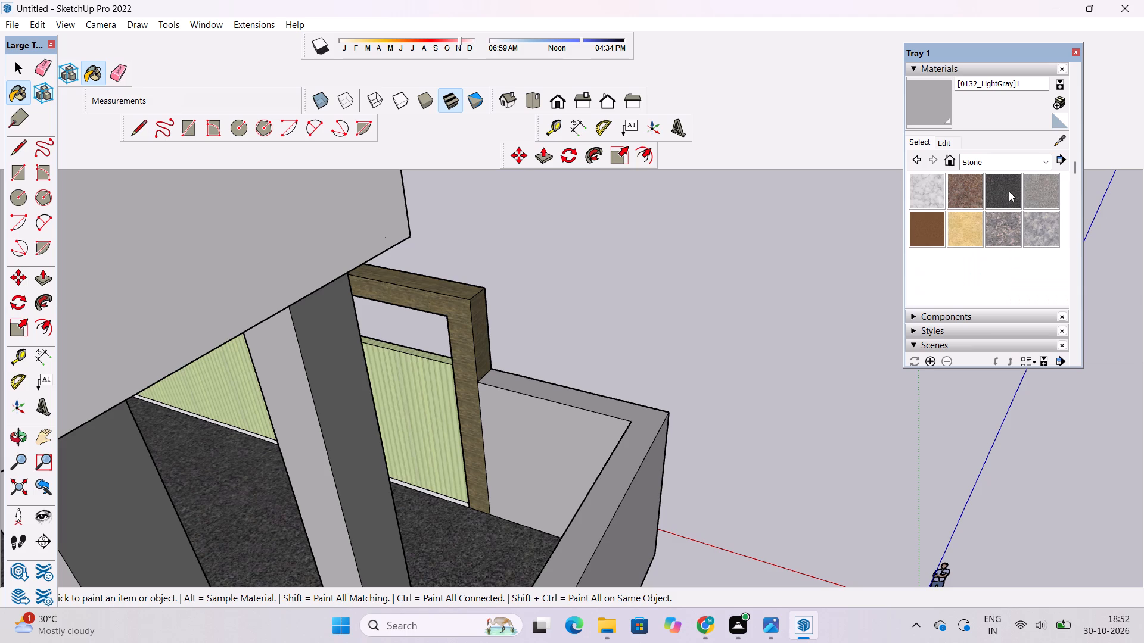
click(1009, 191)
scroll(458, 541, up, 16)
click(466, 495)
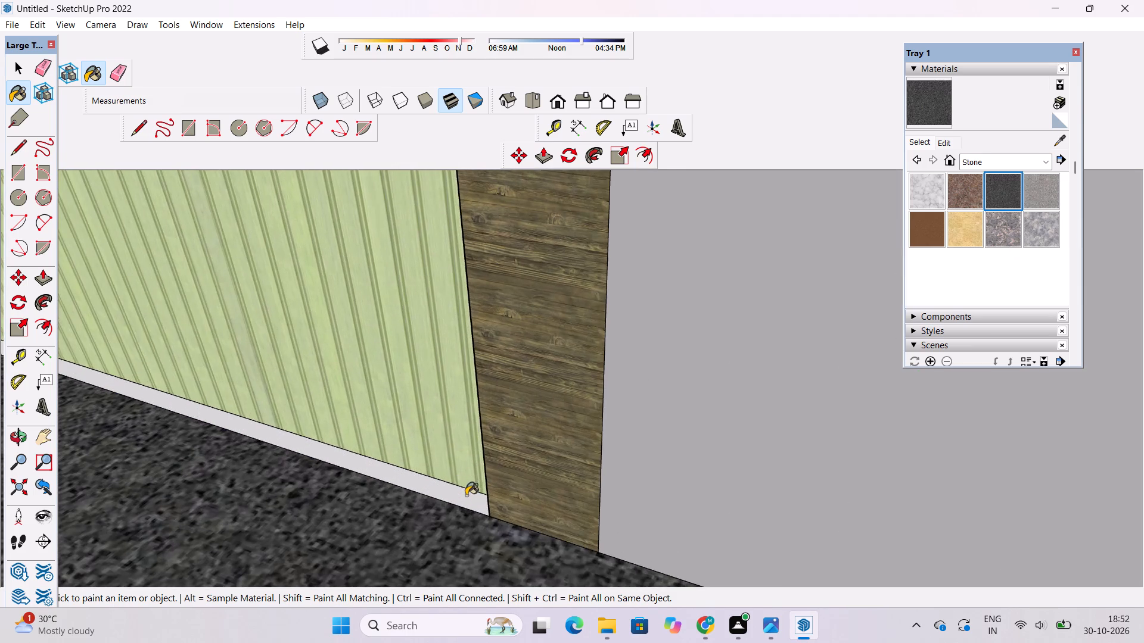
scroll(476, 479, down, 11)
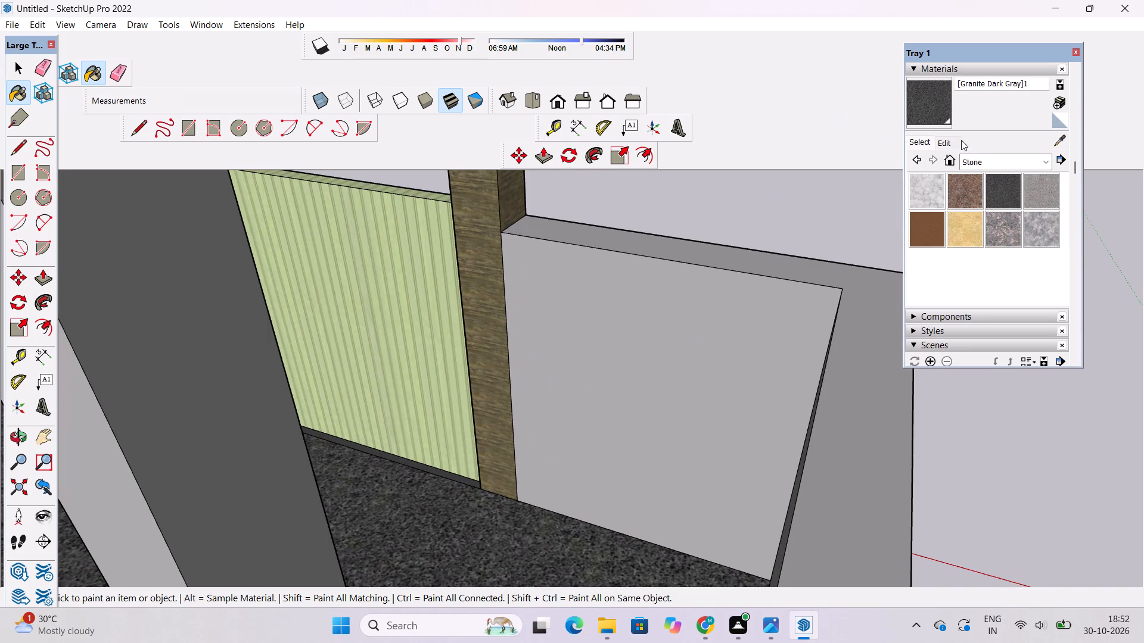
Set the new Granite Dark Gray texture size to 10' by 10'.
click(950, 142)
click(941, 324)
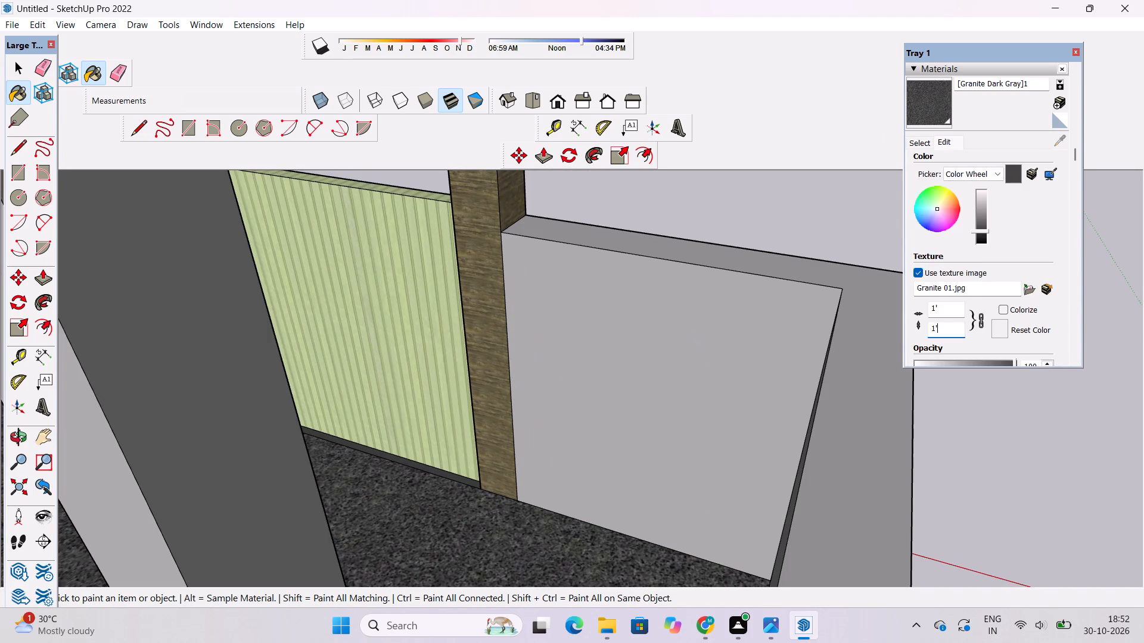
key(BackSpace)
key(BackSpace)
key(BackSpace)
key(BackSpace)
key(BackSpace)
key(BackSpace)
key(BackSpace)
key(BackSpace)
key(BackSpace)
key(BackSpace)
key(BackSpace)
text(10')
key(Return)
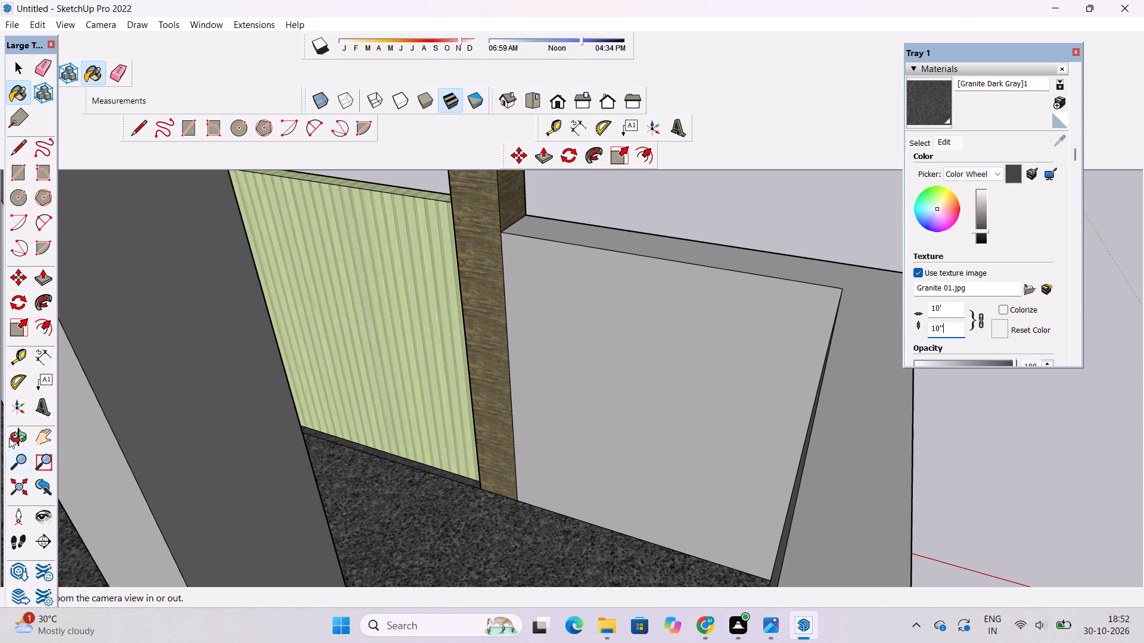
Examine the gate, boundary walls and parking area from inside and outside for surfaces still lacking a material.
click(9, 437)
drag(673, 389, 371, 388)
scroll(383, 377, down, 6)
drag(629, 410, 370, 394)
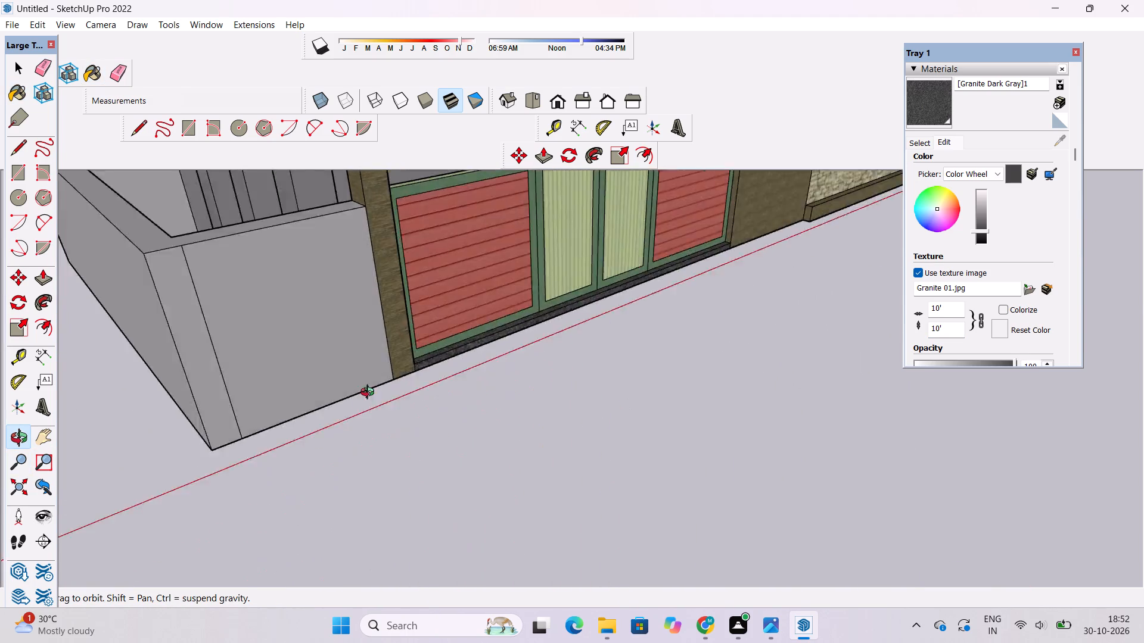
drag(370, 394, 265, 377)
shift+drag(338, 293, 384, 427)
scroll(394, 408, down, 5)
drag(406, 438, 301, 360)
drag(606, 383, 368, 389)
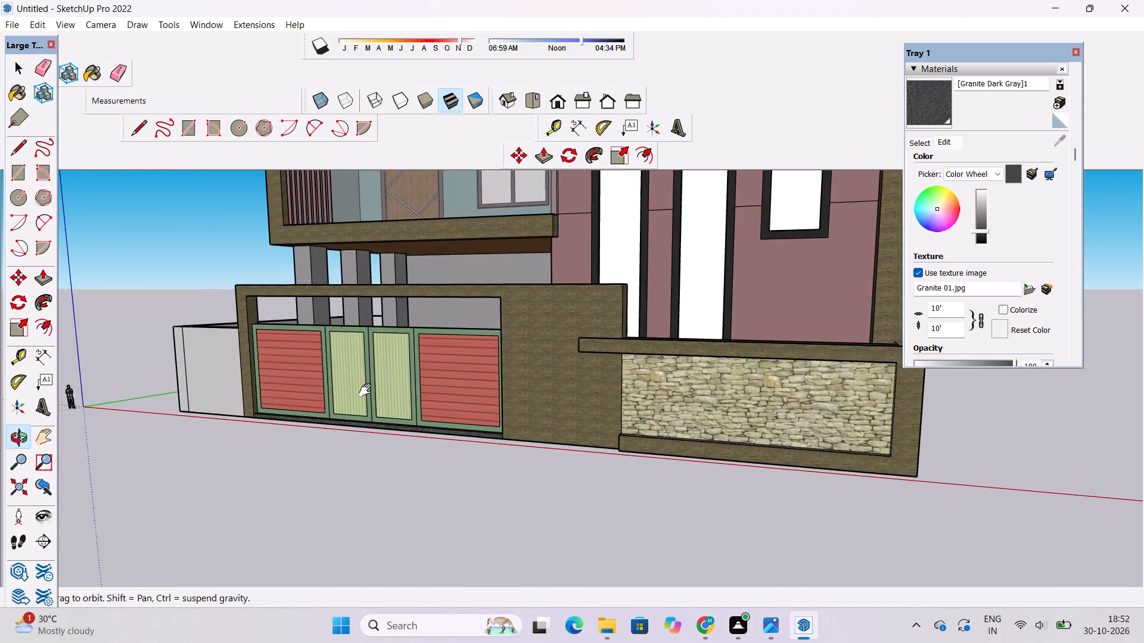
drag(378, 396, 691, 489)
scroll(674, 409, up, 4)
drag(729, 368, 600, 413)
drag(598, 414, 786, 352)
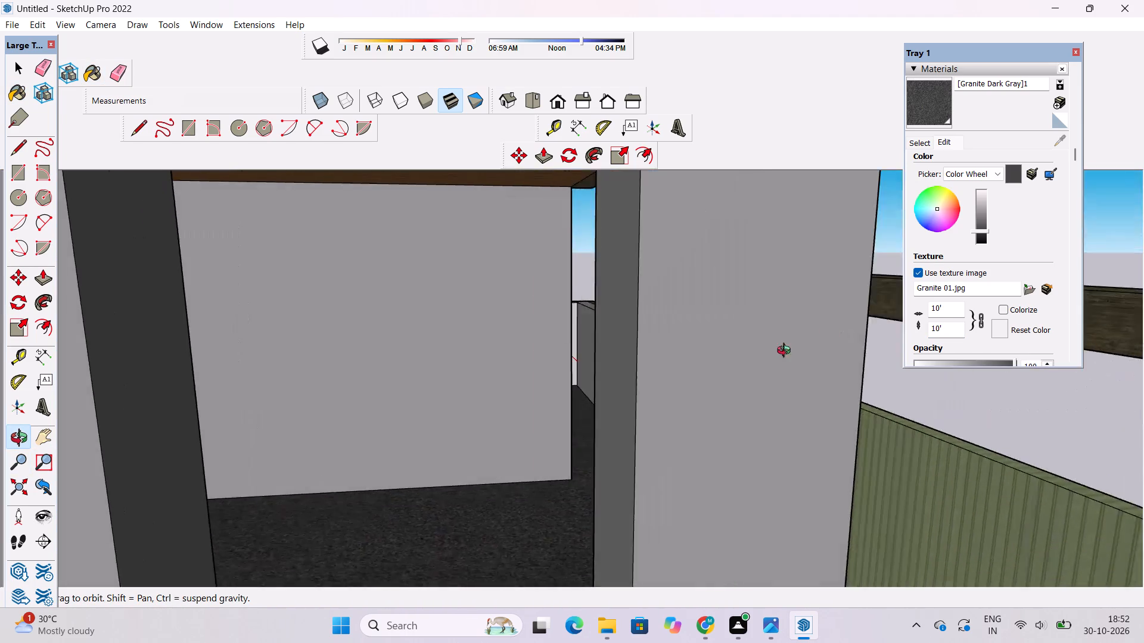
drag(786, 352, 418, 377)
scroll(422, 374, down, 4)
shift+drag(666, 357, 635, 372)
drag(630, 375, 307, 411)
drag(534, 414, 341, 415)
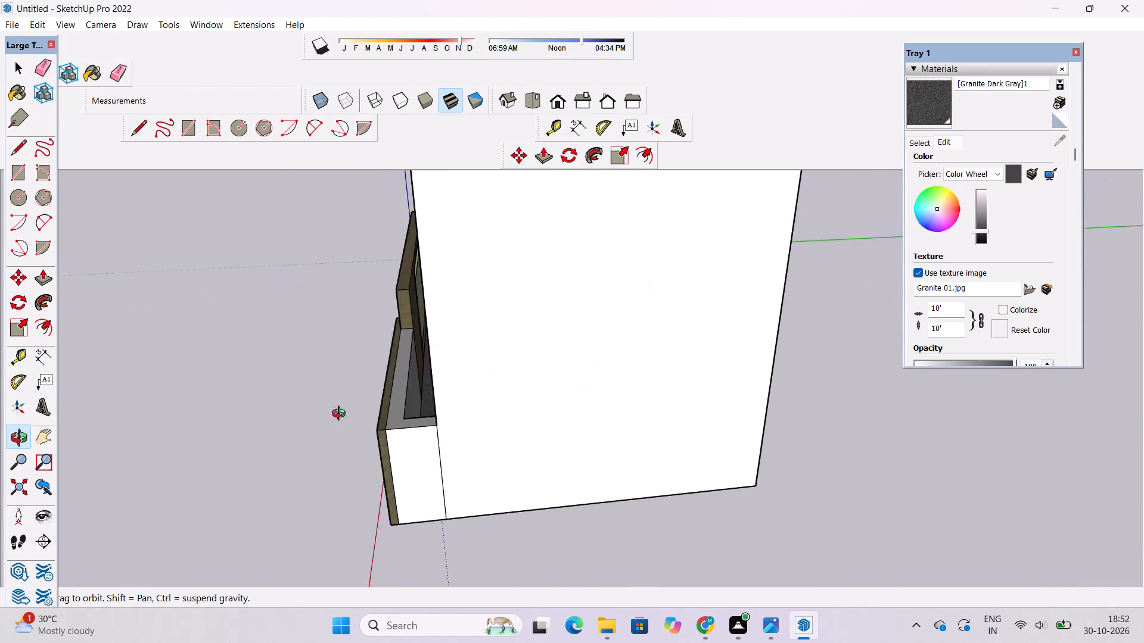
drag(341, 415, 621, 389)
shift+drag(632, 375, 530, 358)
drag(604, 347, 480, 368)
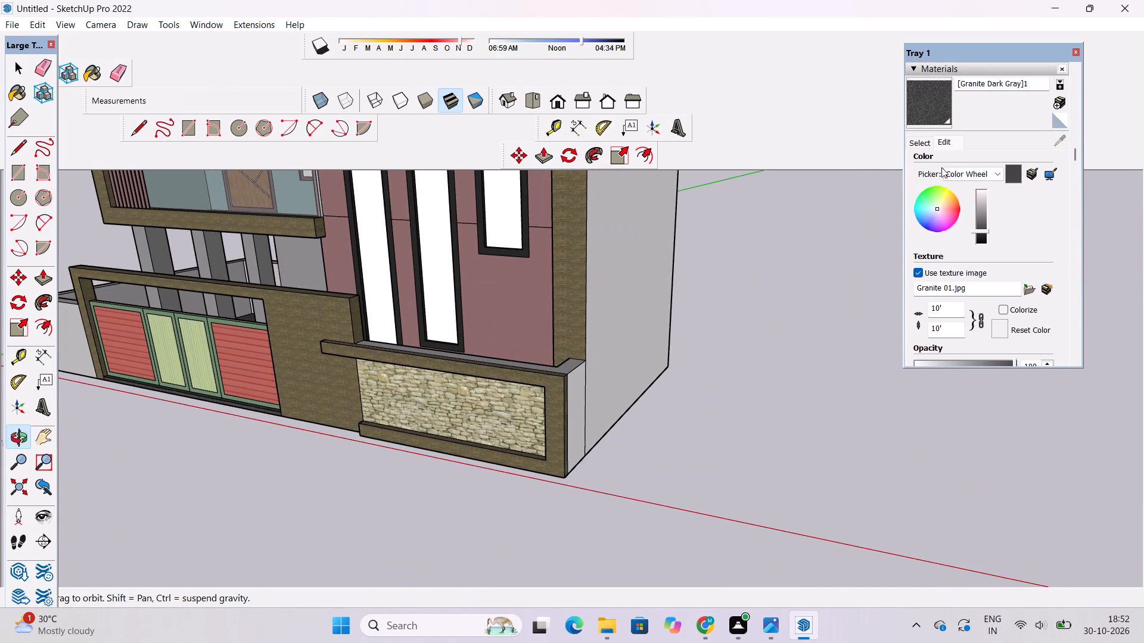
Paint the outer end face of the front boundary wall beside the stone panel with 0132_LightGray from Colors-Named.
click(921, 143)
click(969, 158)
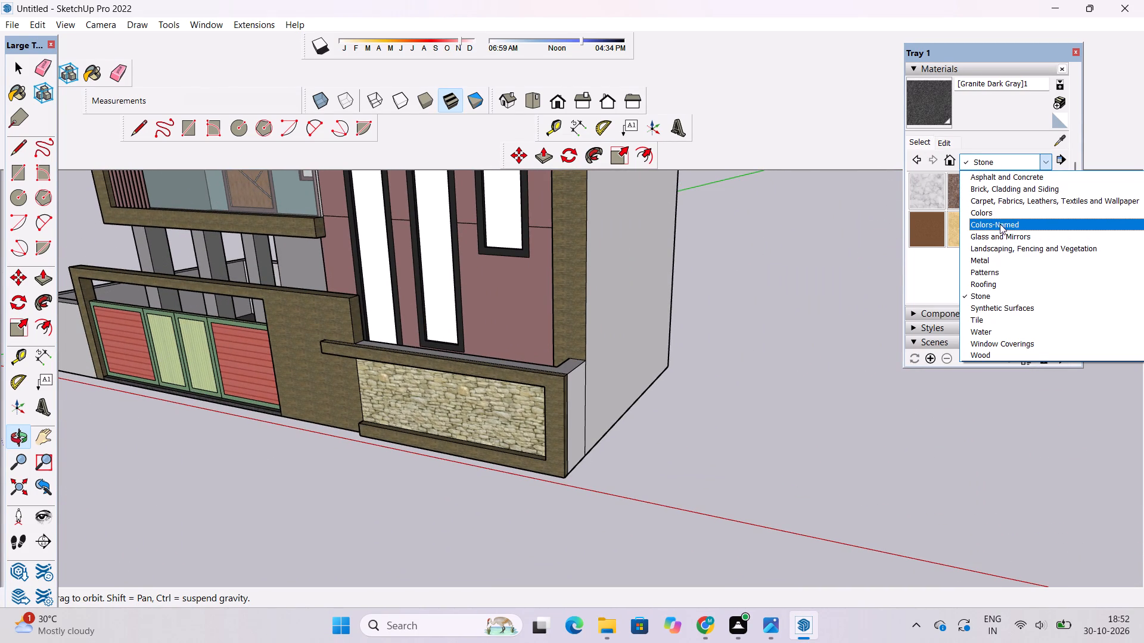
click(1000, 219)
scroll(975, 226, down, 10)
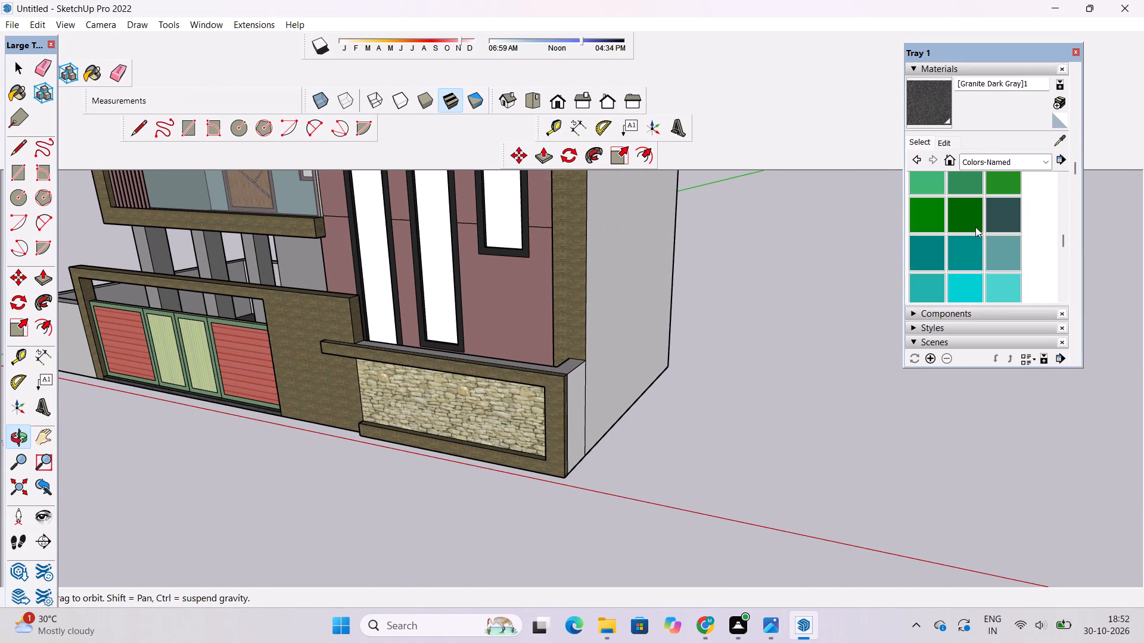
scroll(975, 227, down, 15)
scroll(975, 227, up, 3)
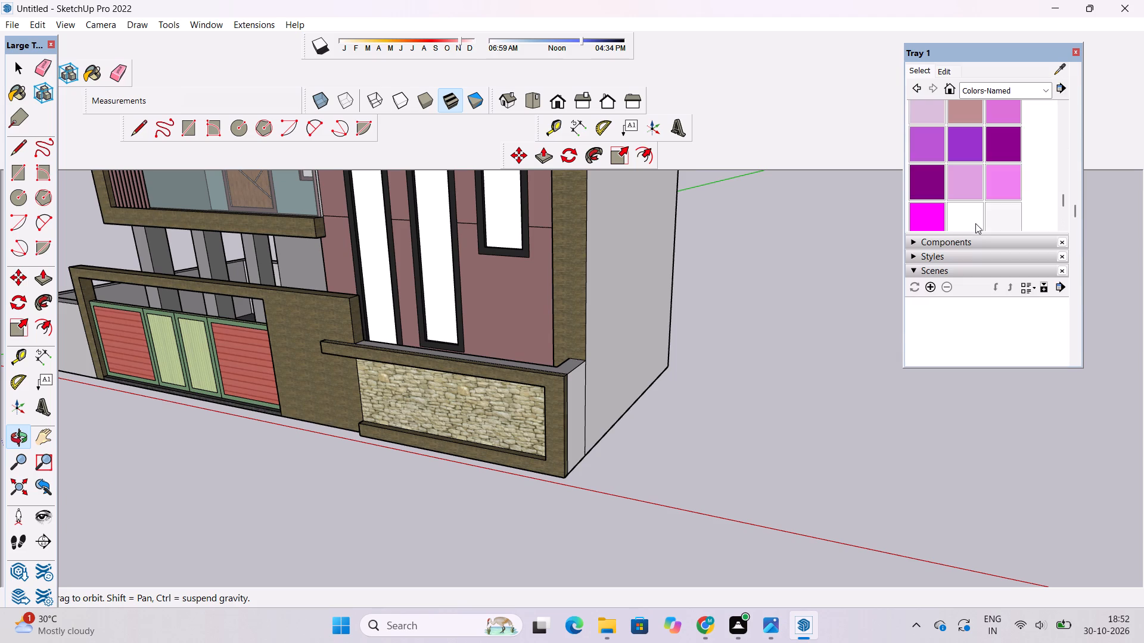
scroll(975, 223, down, 2)
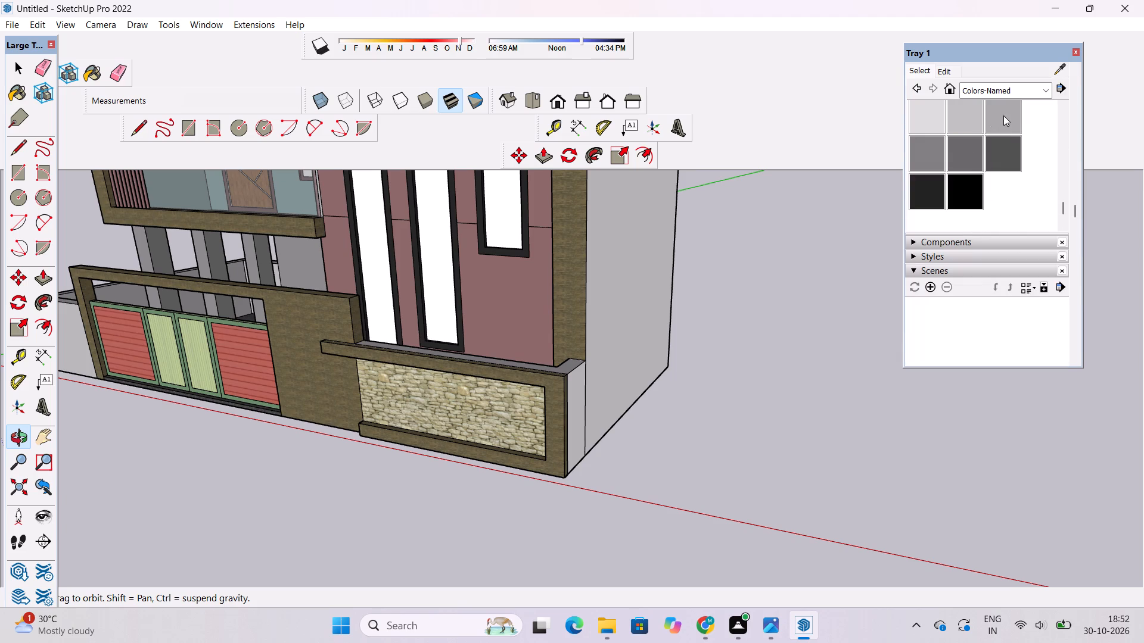
click(1003, 116)
click(578, 393)
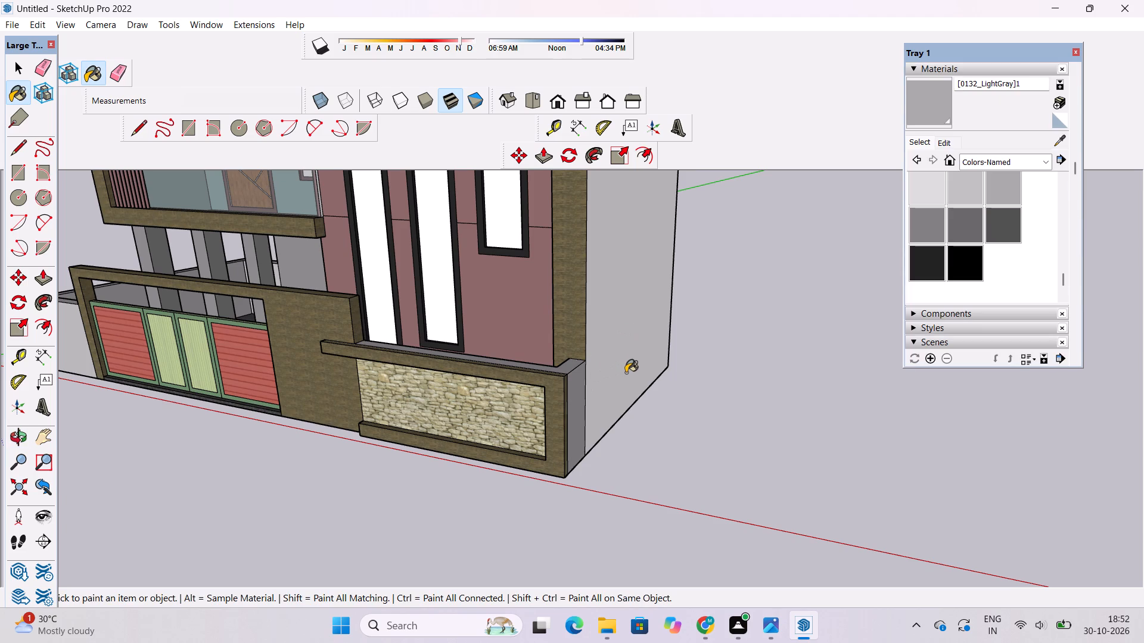
Examine the facade, parking columns and tall side walls of the building for faces still unpainted.
scroll(626, 373, up, 2)
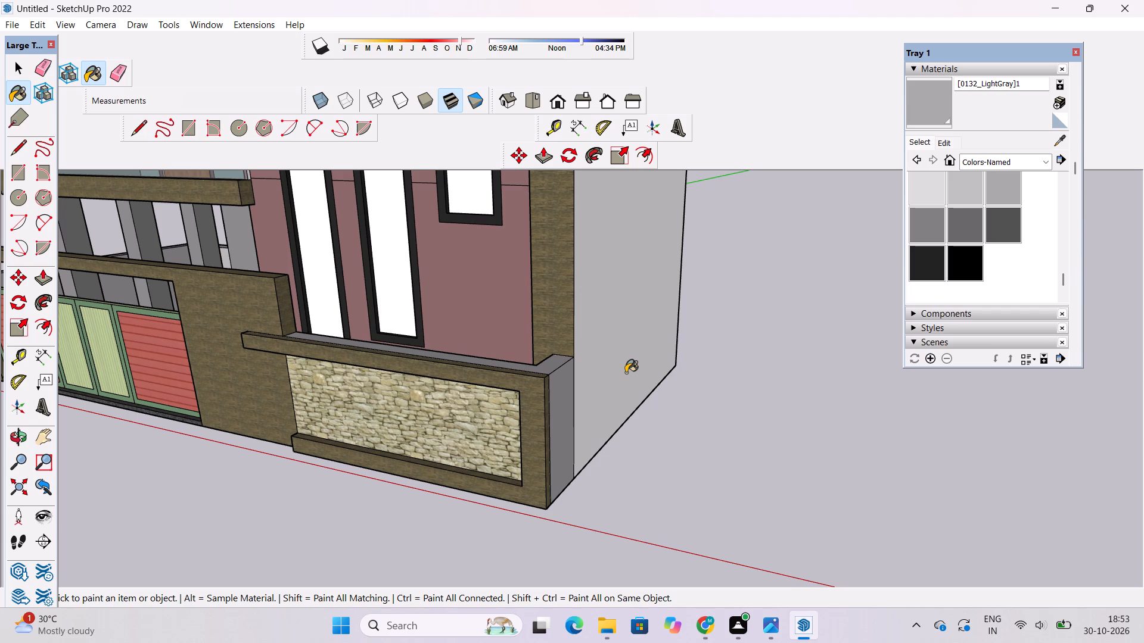
scroll(626, 373, up, 1)
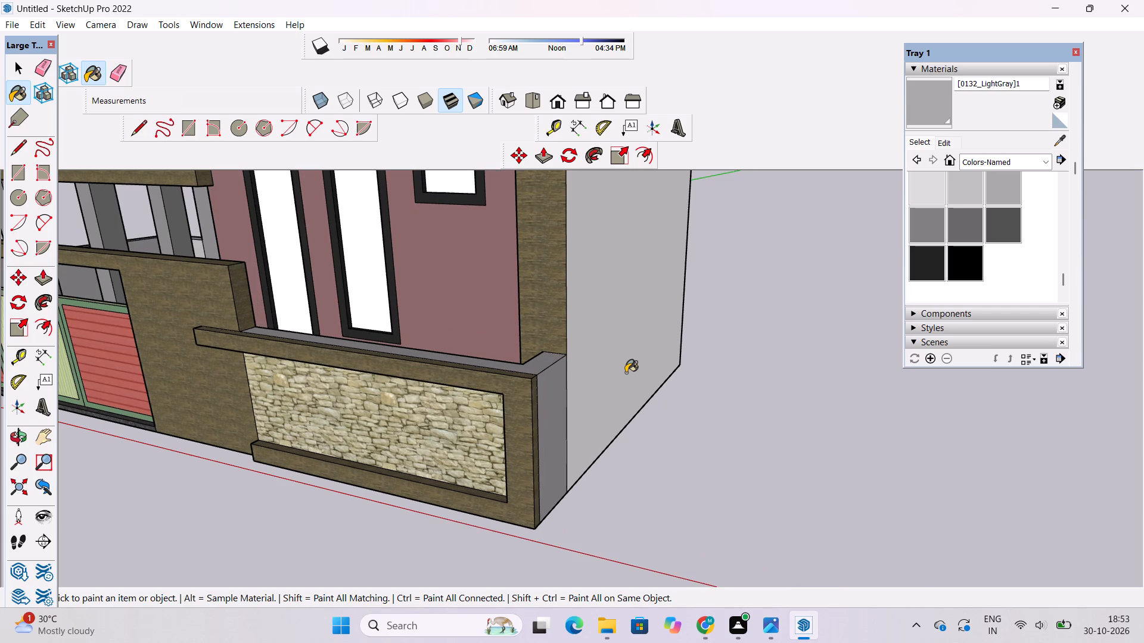
scroll(626, 373, down, 2)
key(o)
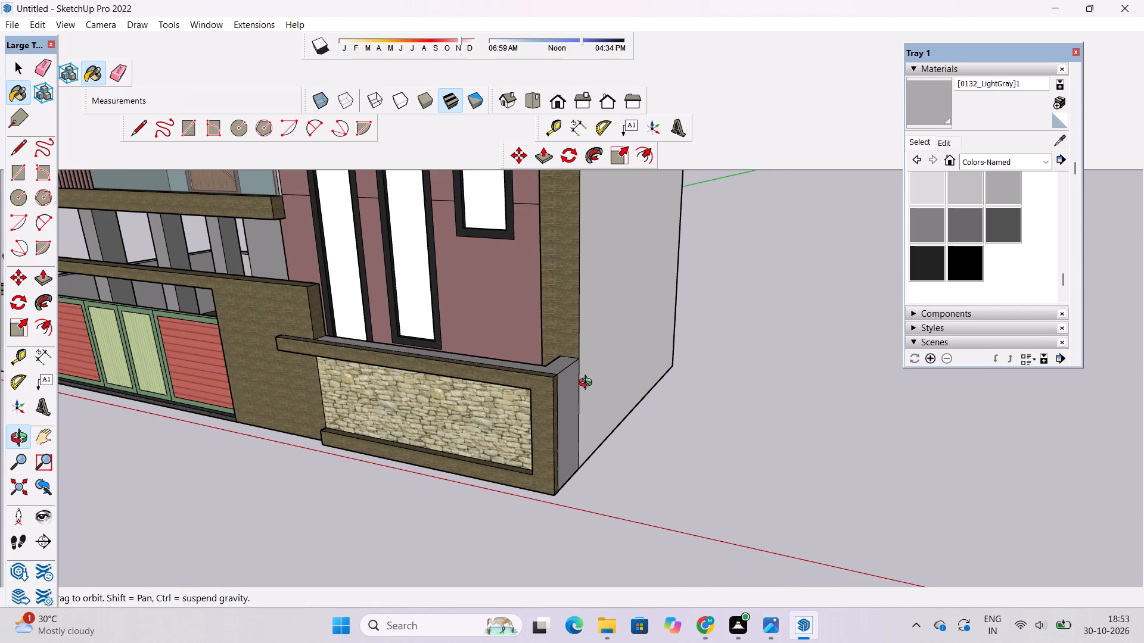
scroll(585, 388, down, 4)
shift+drag(234, 402, 713, 357)
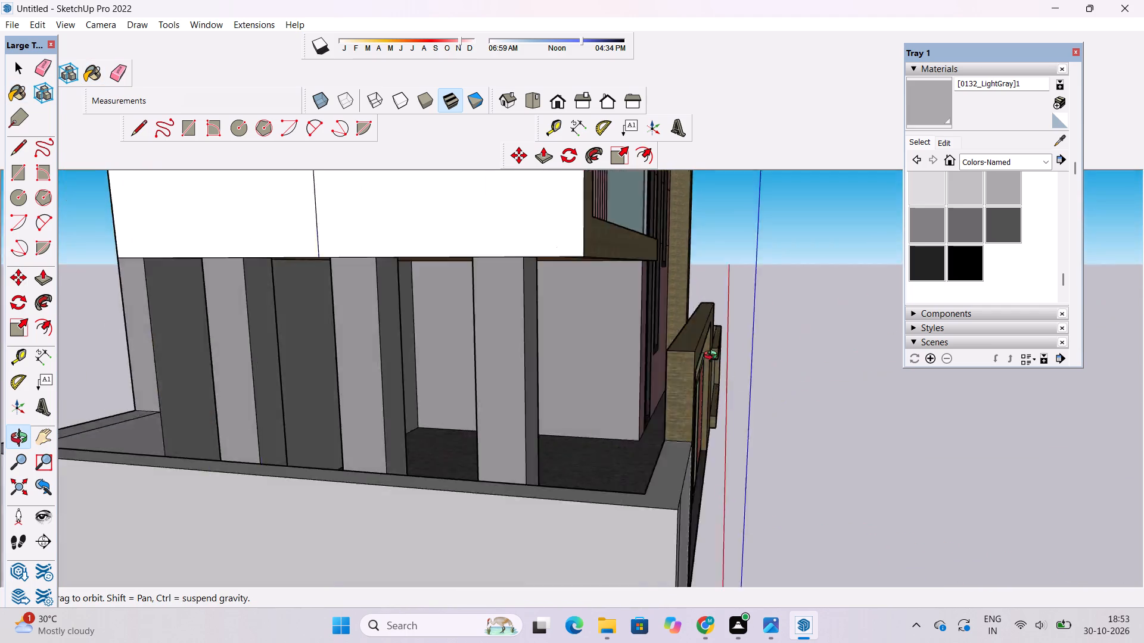
shift+drag(713, 357, 601, 347)
scroll(614, 370, down, 4)
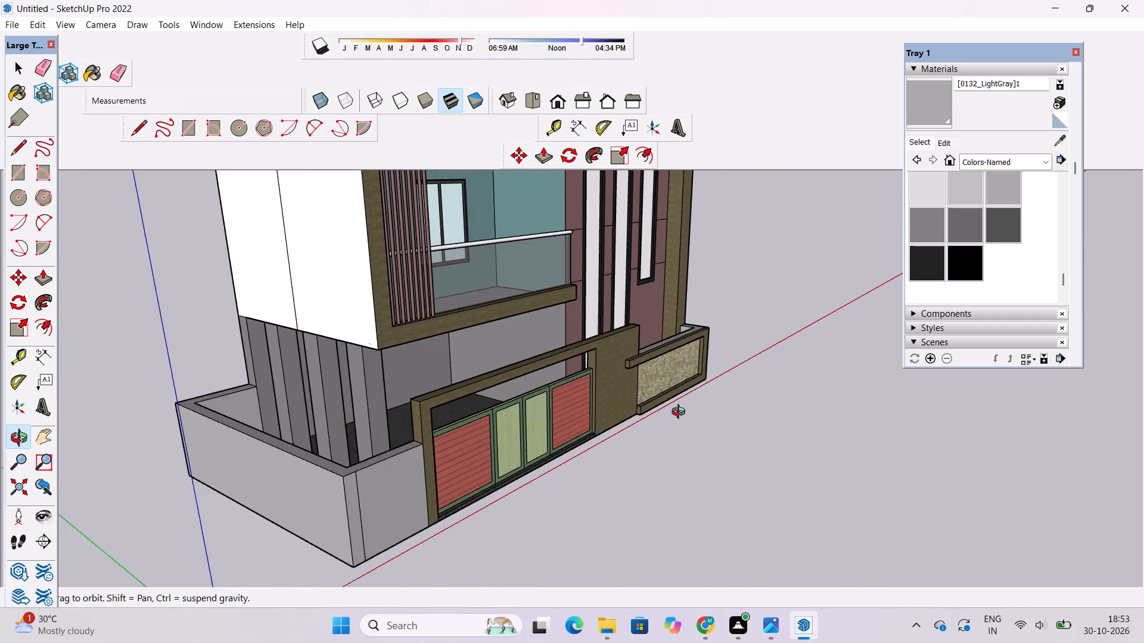
drag(678, 414, 468, 423)
shift+drag(551, 351, 521, 417)
scroll(556, 387, down, 6)
shift+drag(481, 395, 480, 416)
drag(492, 422, 470, 366)
scroll(466, 346, down, 5)
shift+drag(605, 410, 566, 419)
drag(635, 366, 455, 351)
scroll(499, 350, up, 4)
shift+drag(614, 373, 495, 390)
Paint the tall side wall on the stone-panel side with Blacktop Old 02 from the Asphalt and Concrete collection.
click(992, 163)
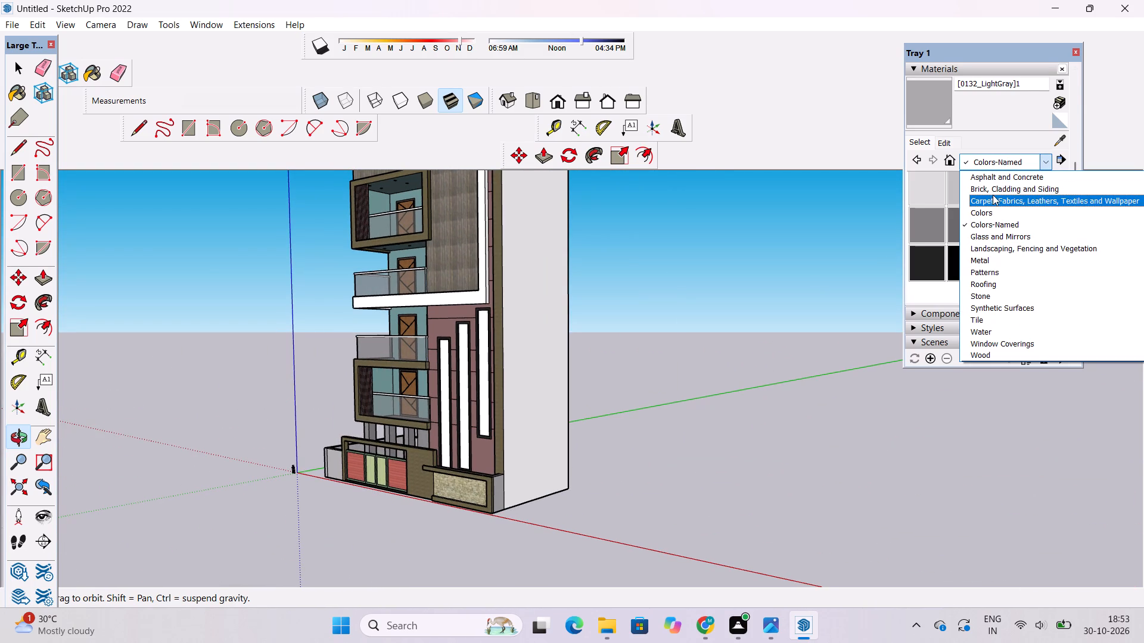
click(993, 194)
scroll(1005, 208, down, 2)
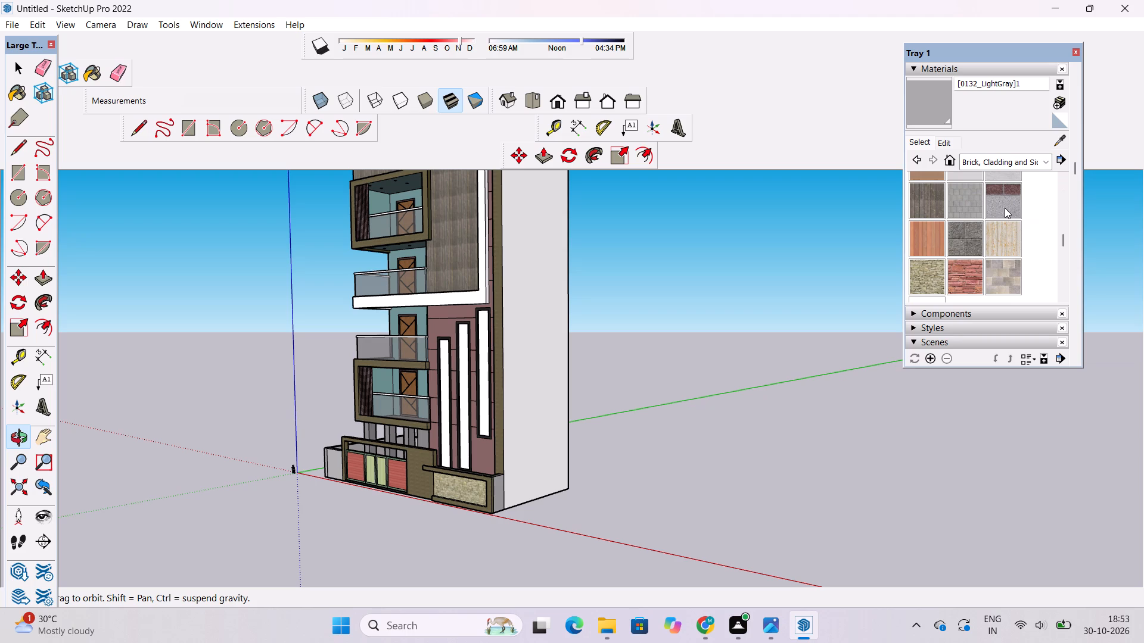
scroll(1005, 208, up, 1)
click(1003, 161)
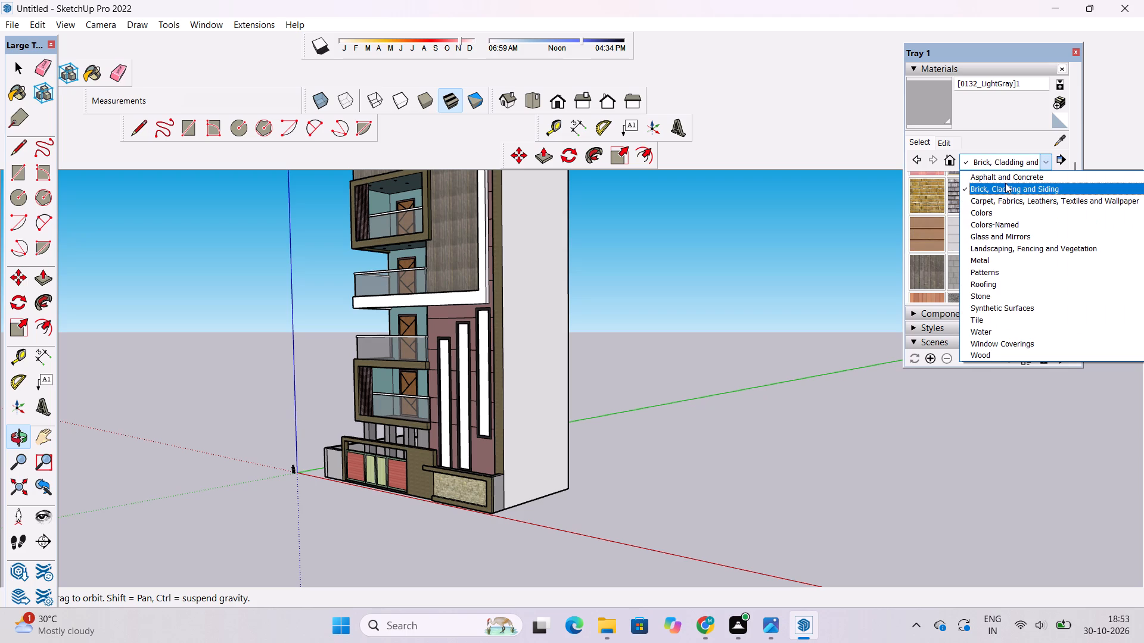
click(1006, 178)
click(1030, 195)
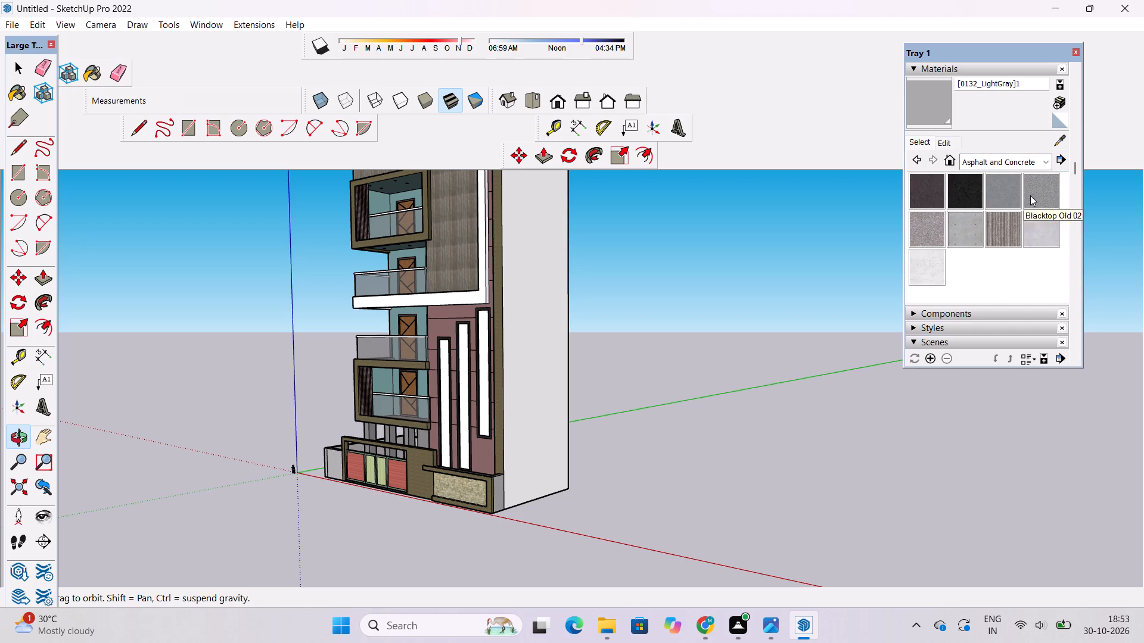
click(543, 330)
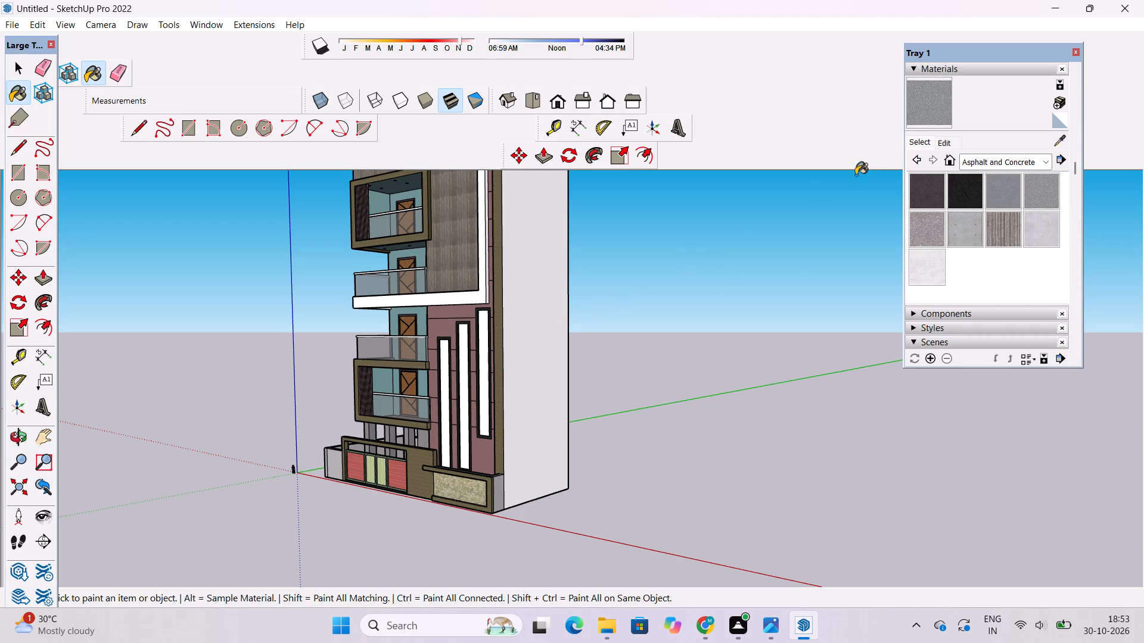
Set the Blacktop Old 02 texture size to 20' by 20'.
click(949, 142)
click(944, 327)
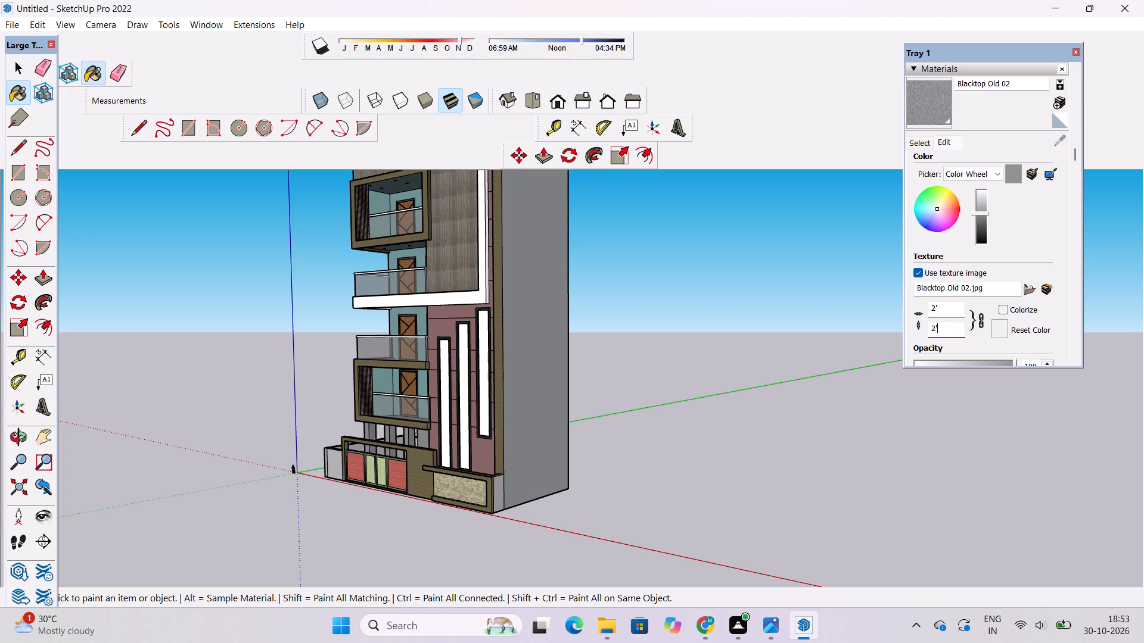
key(BackSpace)
text(0')
key(Return)
scroll(539, 388, up, 11)
key(o)
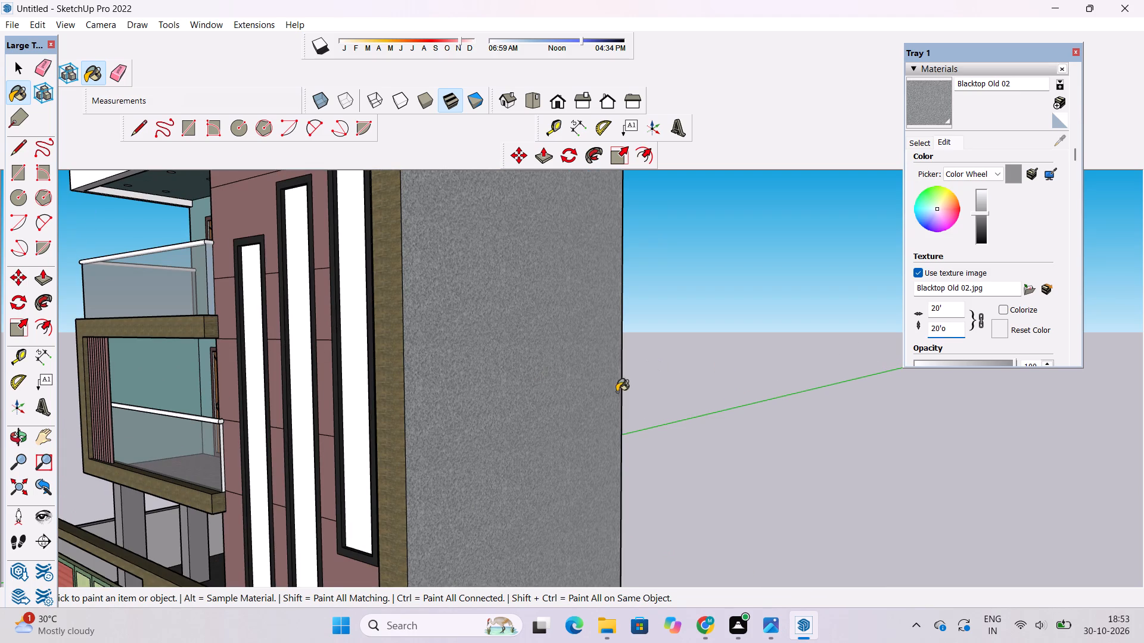
click(19, 438)
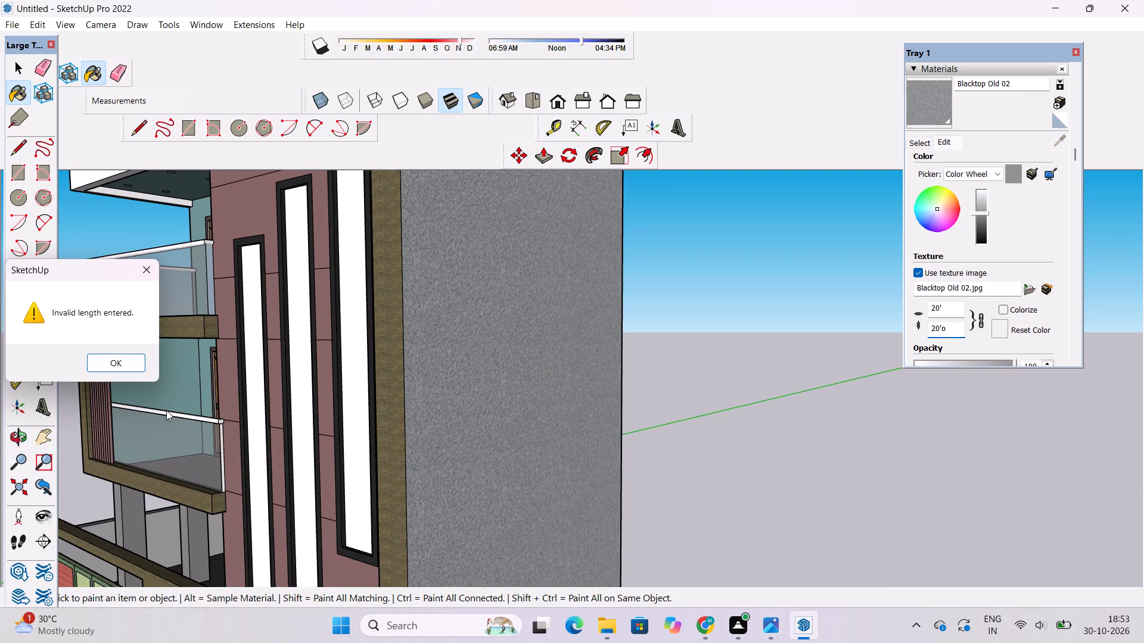
click(145, 275)
Paint the rear wall, the band above it and the roof top of the taller block with Blacktop Old 02.
click(11, 434)
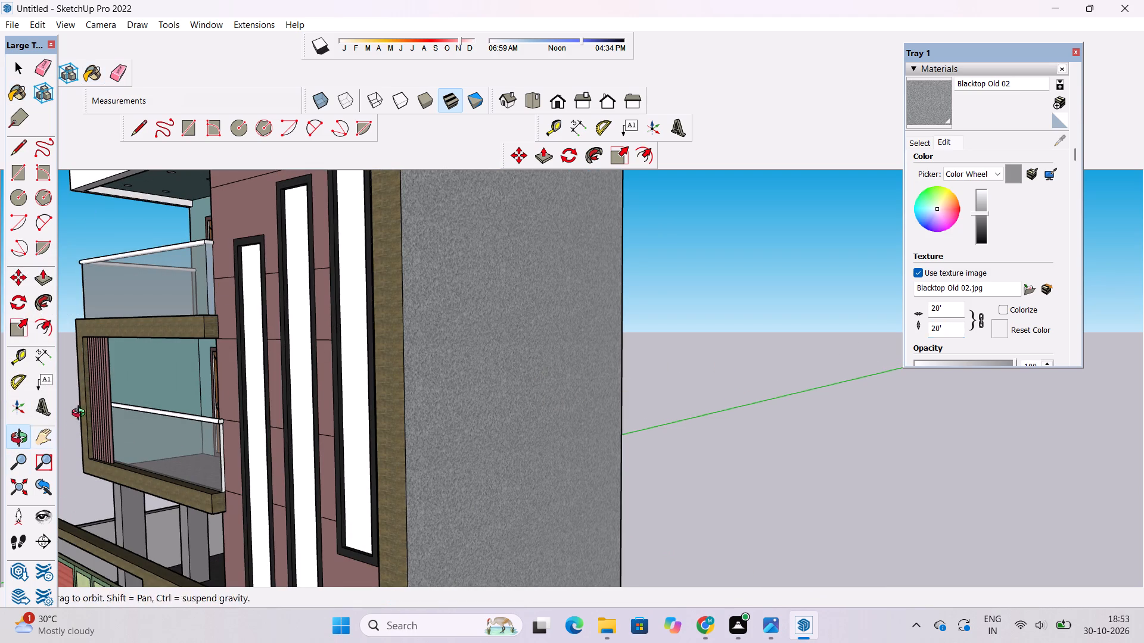
drag(552, 350, 241, 376)
scroll(268, 367, down, 11)
drag(384, 450, 386, 411)
scroll(386, 410, down, 5)
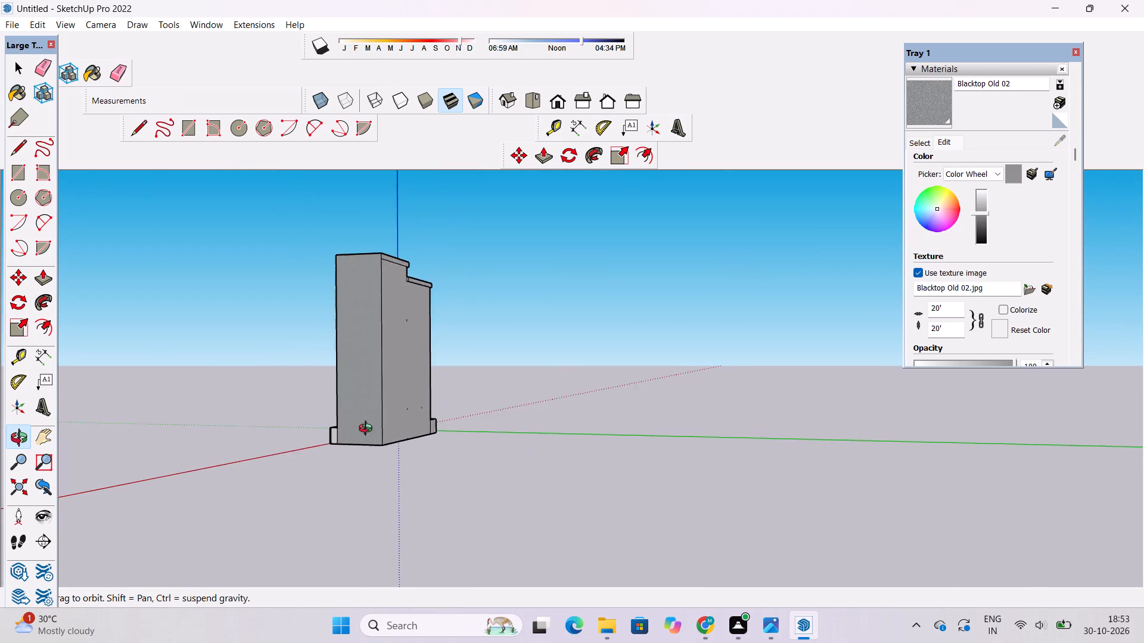
scroll(368, 430, down, 5)
scroll(349, 299, up, 12)
drag(498, 341, 412, 378)
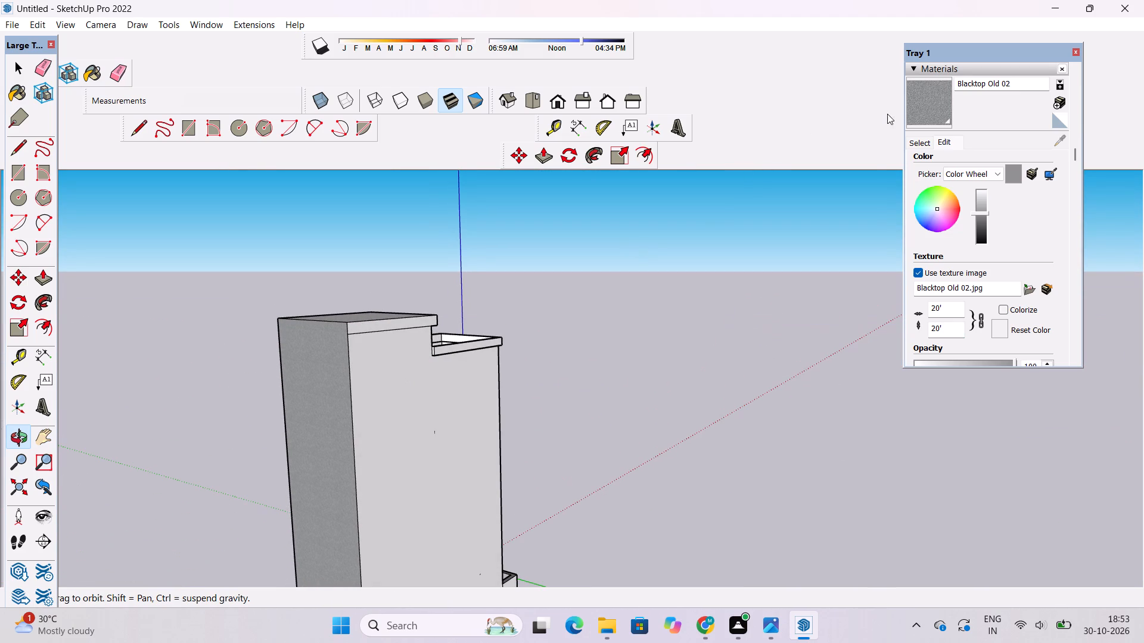
click(918, 107)
click(405, 379)
click(396, 322)
scroll(392, 313, up, 2)
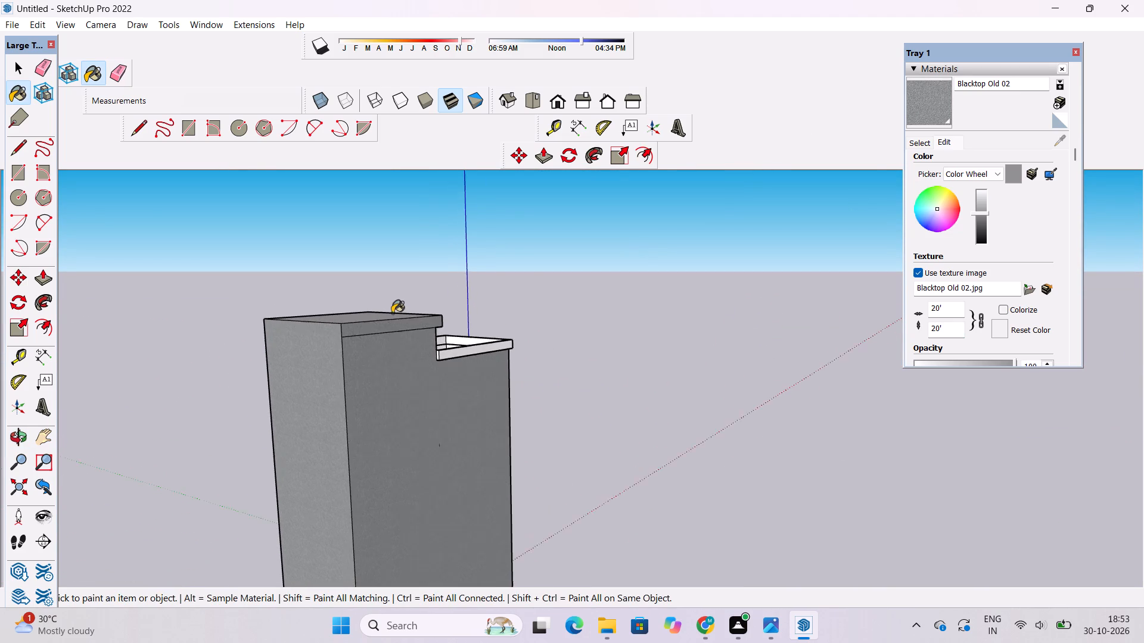
scroll(392, 313, up, 7)
click(383, 327)
scroll(203, 351, down, 6)
scroll(470, 379, up, 5)
scroll(492, 387, down, 3)
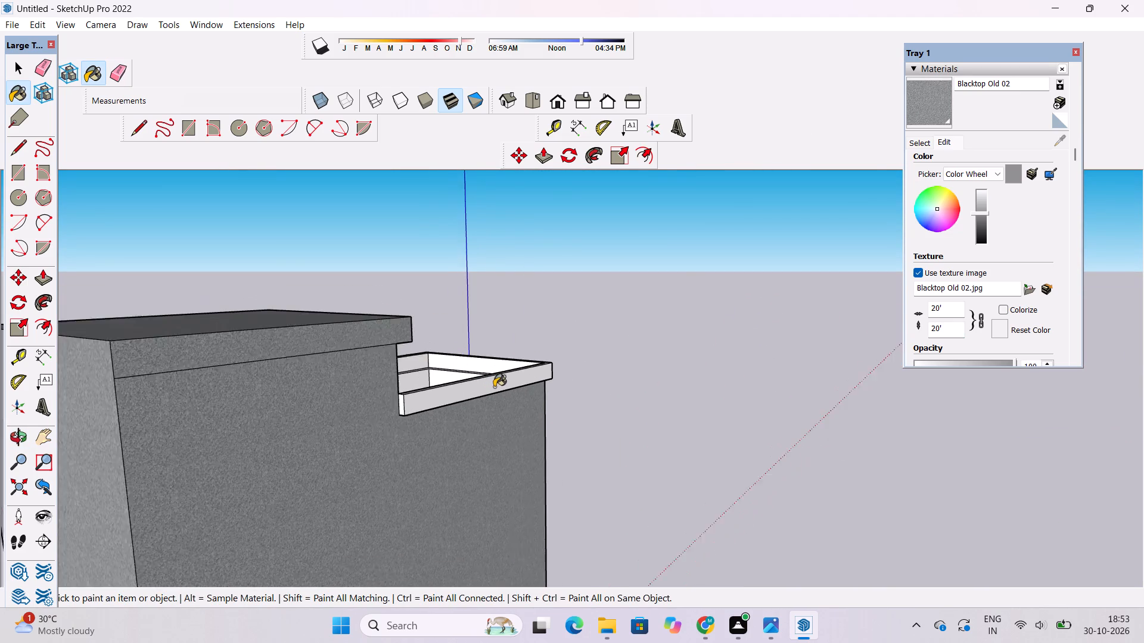
Paint the tall white side wall beside the balconies, above the parking columns, with Blacktop Old 02.
scroll(494, 387, down, 2)
key(o)
drag(613, 414, 256, 419)
scroll(290, 402, down, 7)
drag(613, 480, 390, 438)
scroll(384, 356, down, 7)
drag(477, 500, 306, 470)
scroll(458, 394, up, 11)
drag(540, 544, 423, 500)
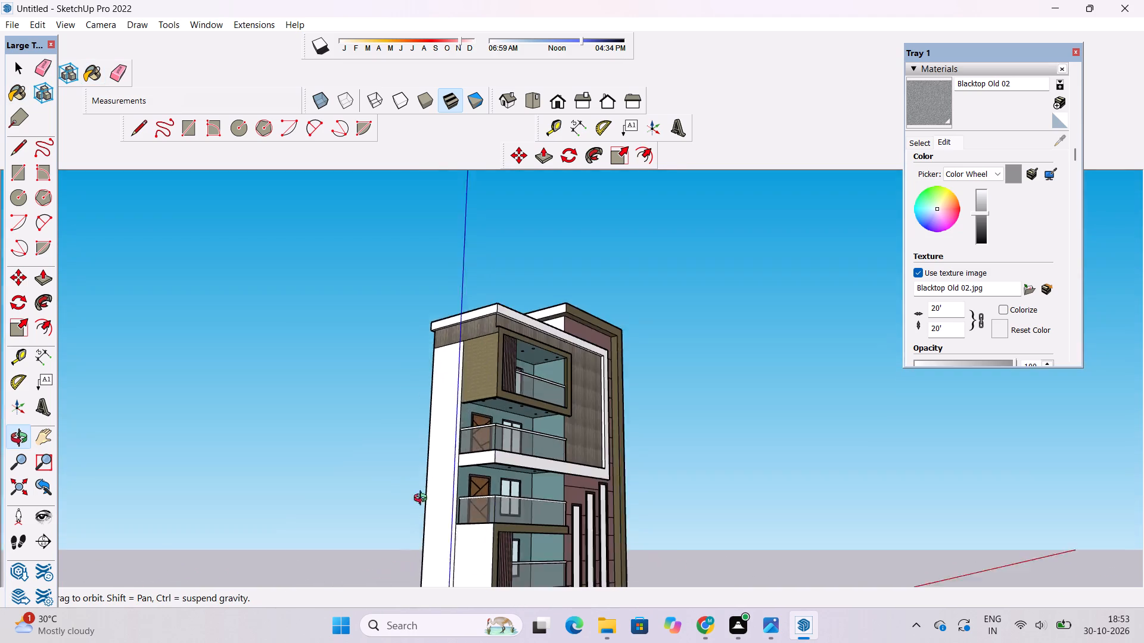
drag(423, 500, 409, 493)
scroll(406, 454, down, 12)
drag(413, 481, 410, 527)
scroll(432, 493, up, 4)
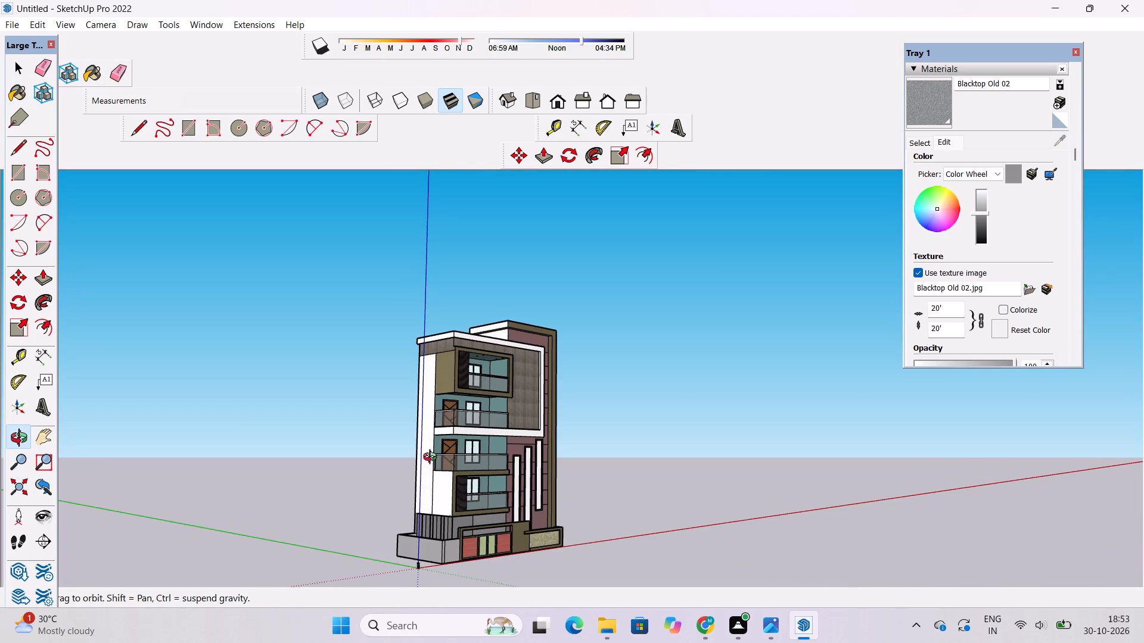
scroll(430, 434, down, 5)
scroll(430, 434, up, 8)
scroll(425, 385, down, 7)
drag(446, 436, 436, 474)
scroll(436, 472, up, 10)
click(412, 437)
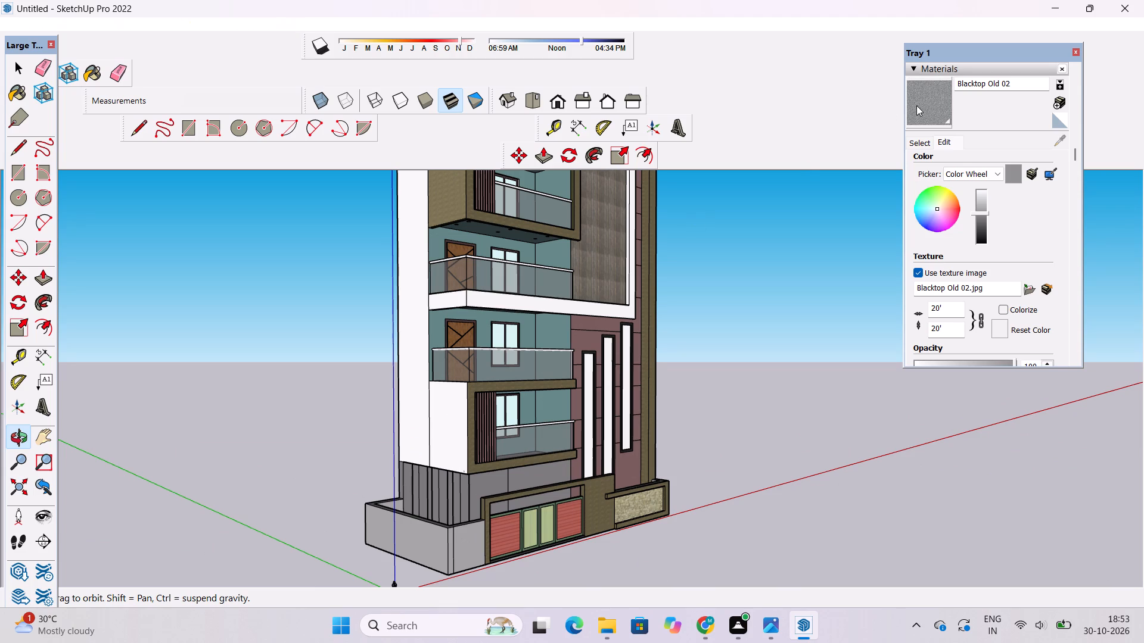
click(916, 105)
click(408, 279)
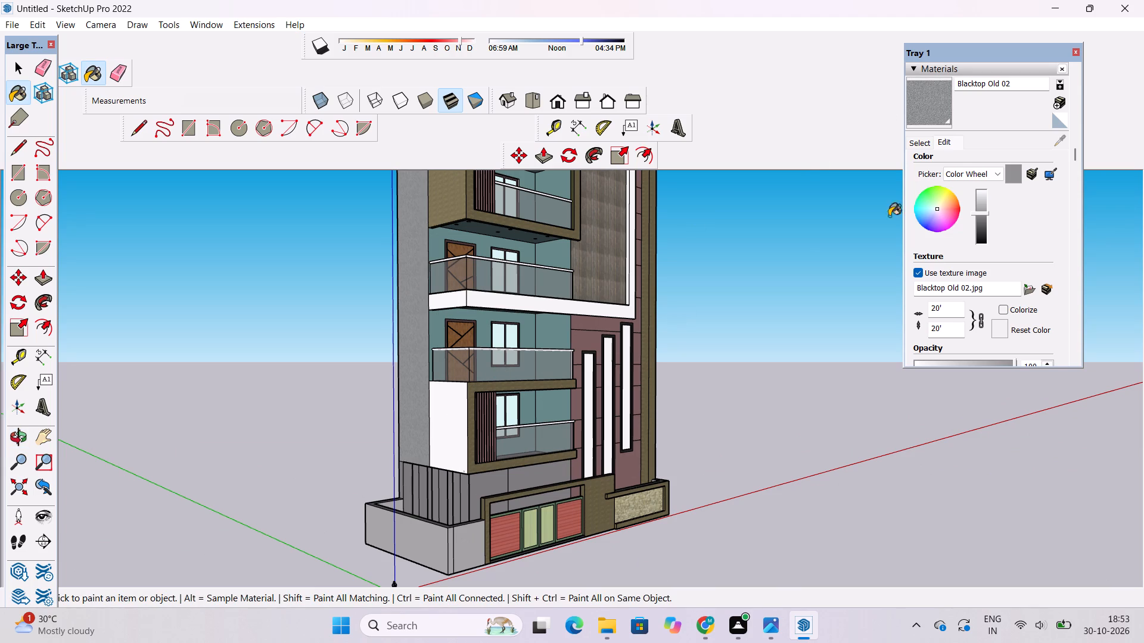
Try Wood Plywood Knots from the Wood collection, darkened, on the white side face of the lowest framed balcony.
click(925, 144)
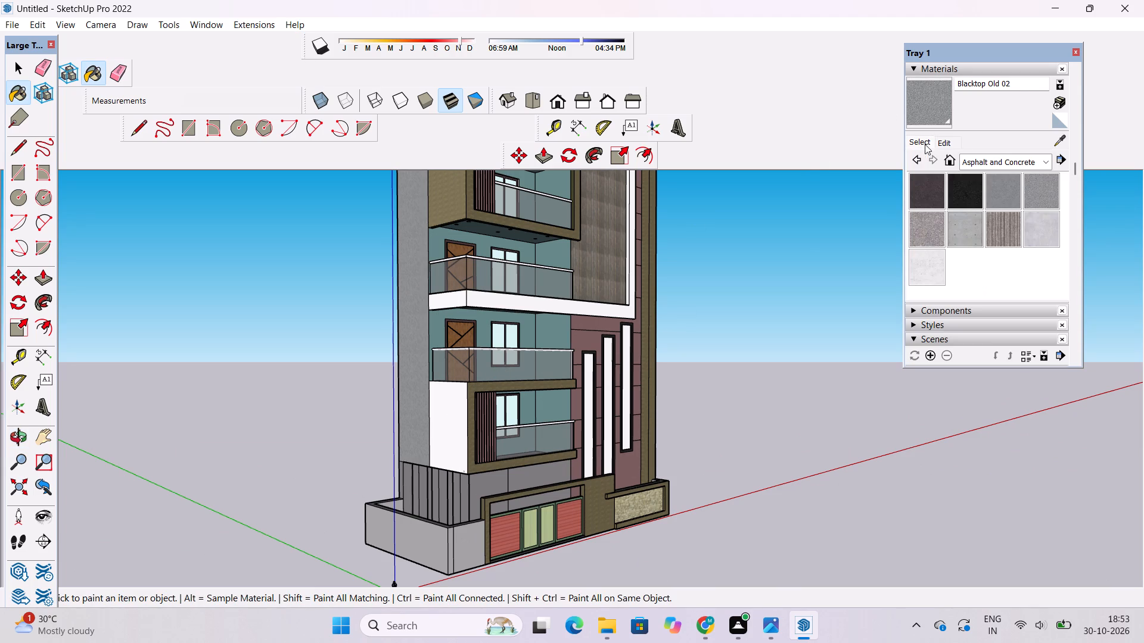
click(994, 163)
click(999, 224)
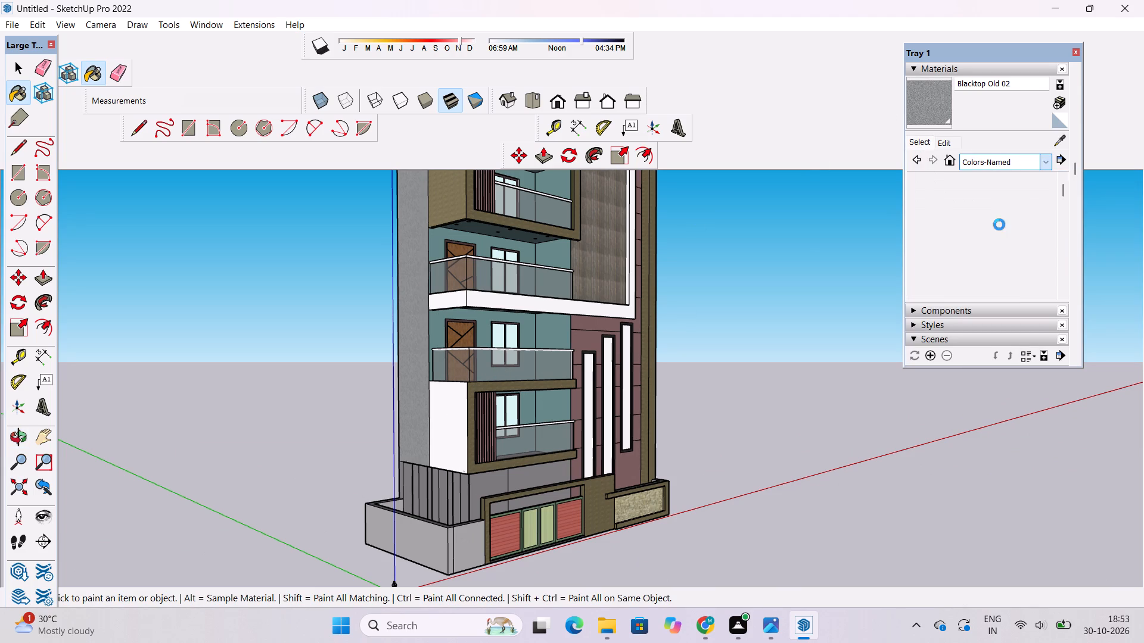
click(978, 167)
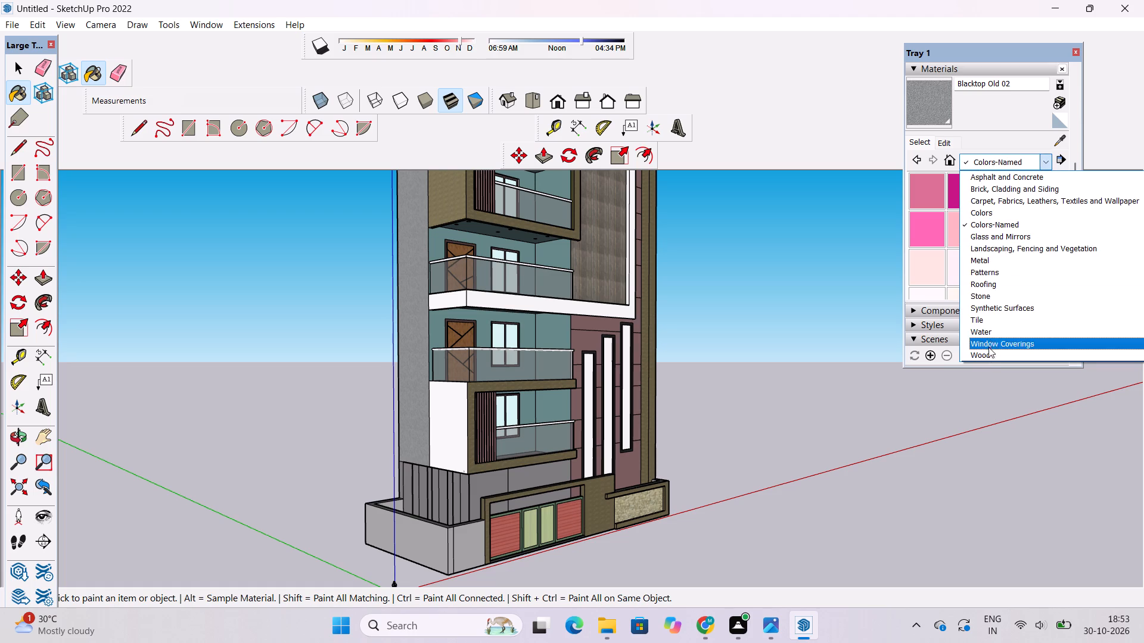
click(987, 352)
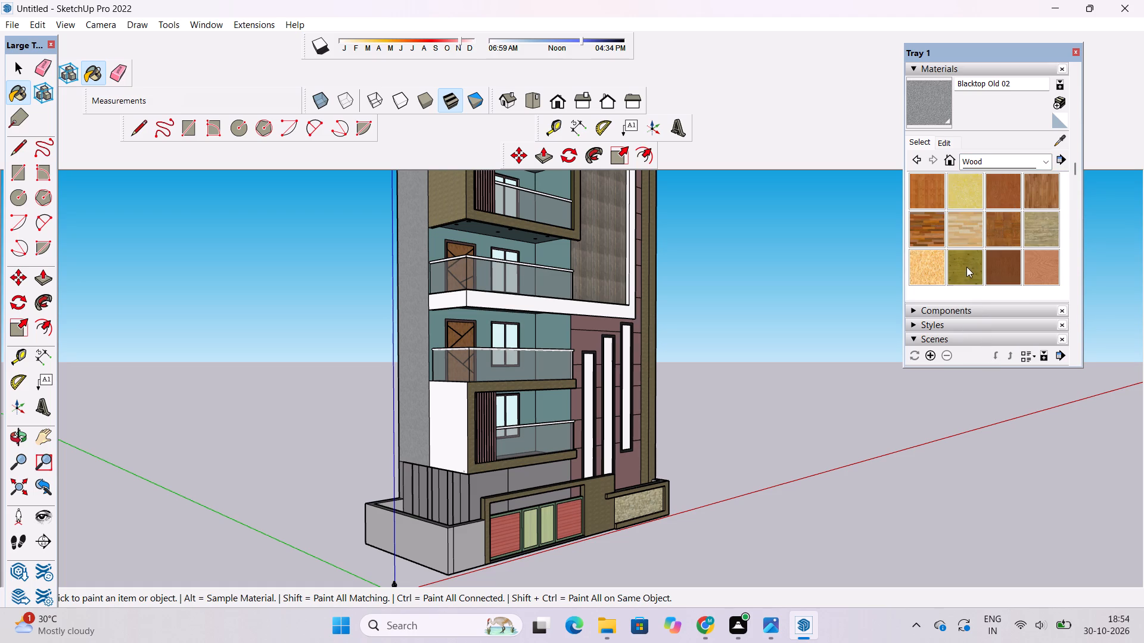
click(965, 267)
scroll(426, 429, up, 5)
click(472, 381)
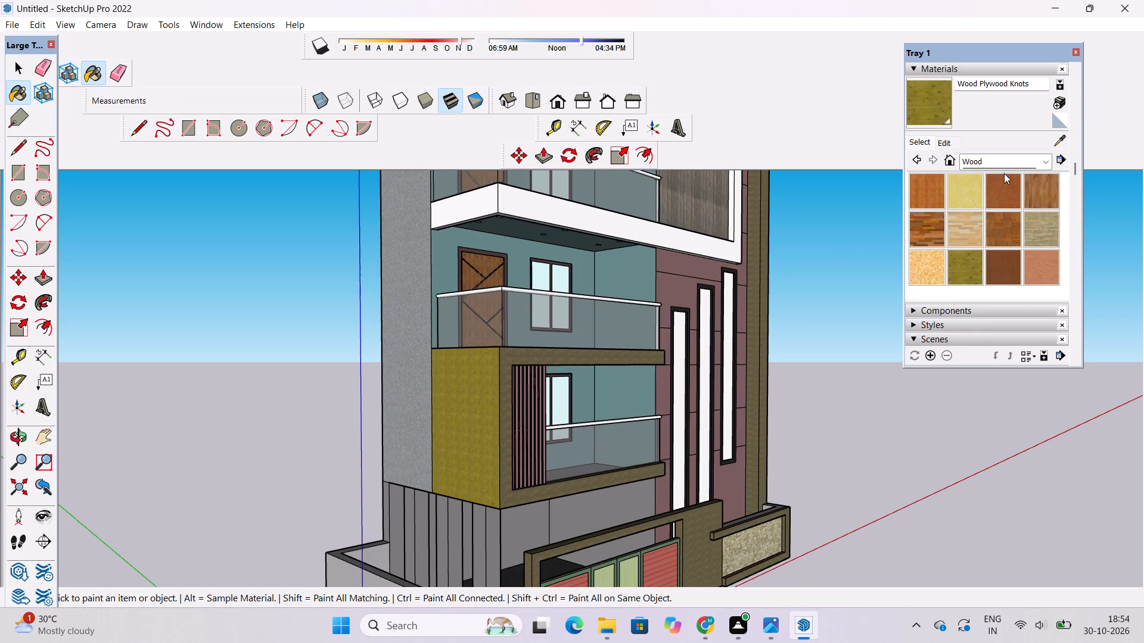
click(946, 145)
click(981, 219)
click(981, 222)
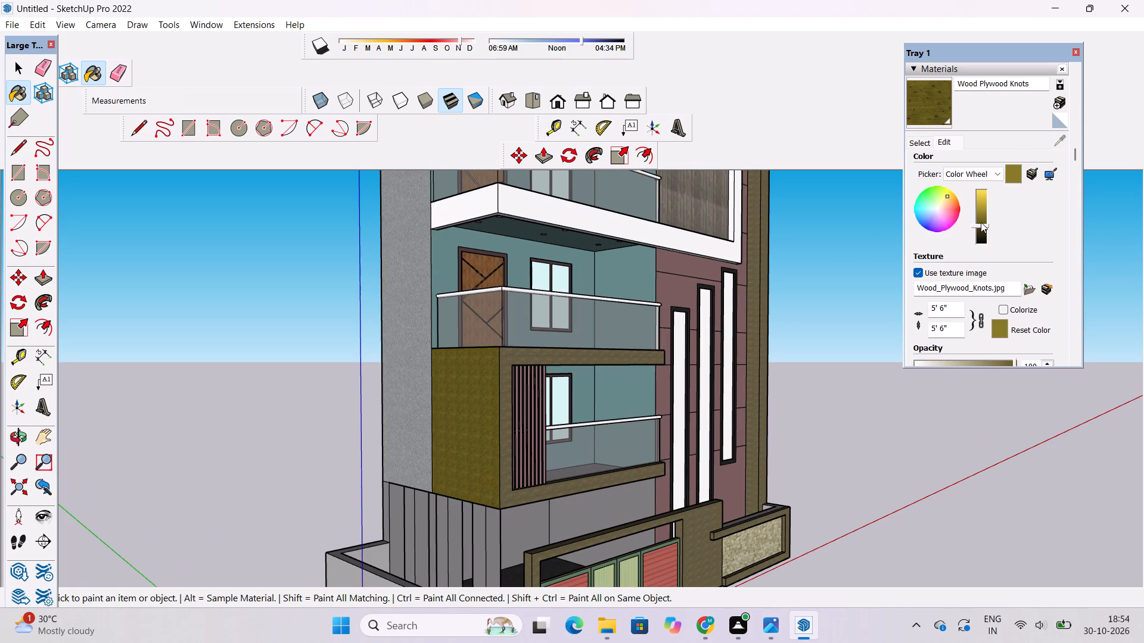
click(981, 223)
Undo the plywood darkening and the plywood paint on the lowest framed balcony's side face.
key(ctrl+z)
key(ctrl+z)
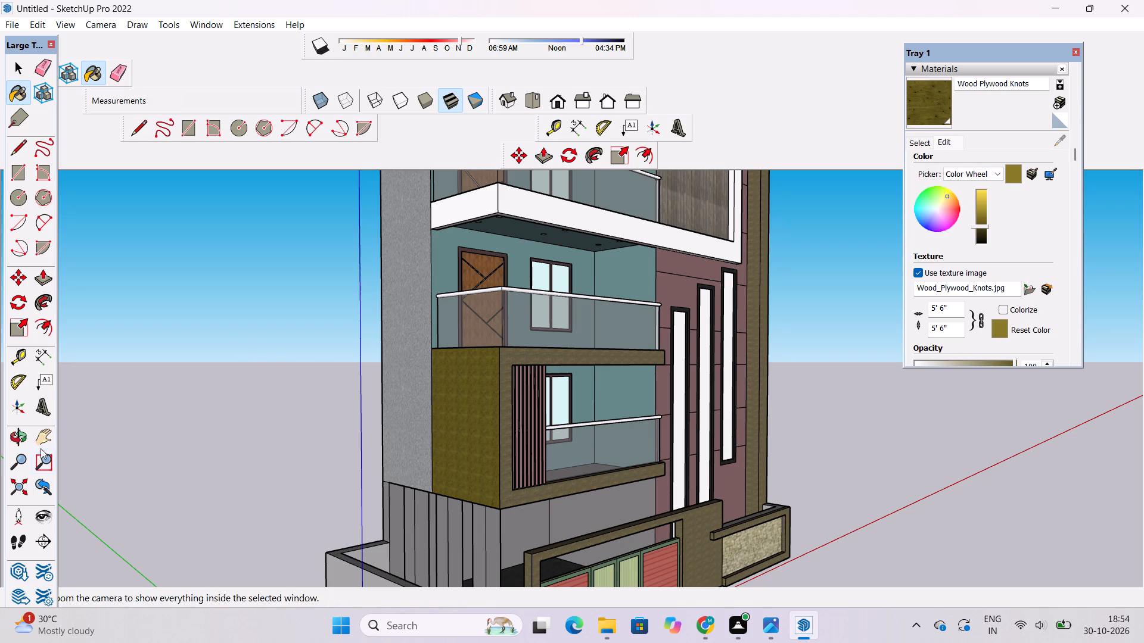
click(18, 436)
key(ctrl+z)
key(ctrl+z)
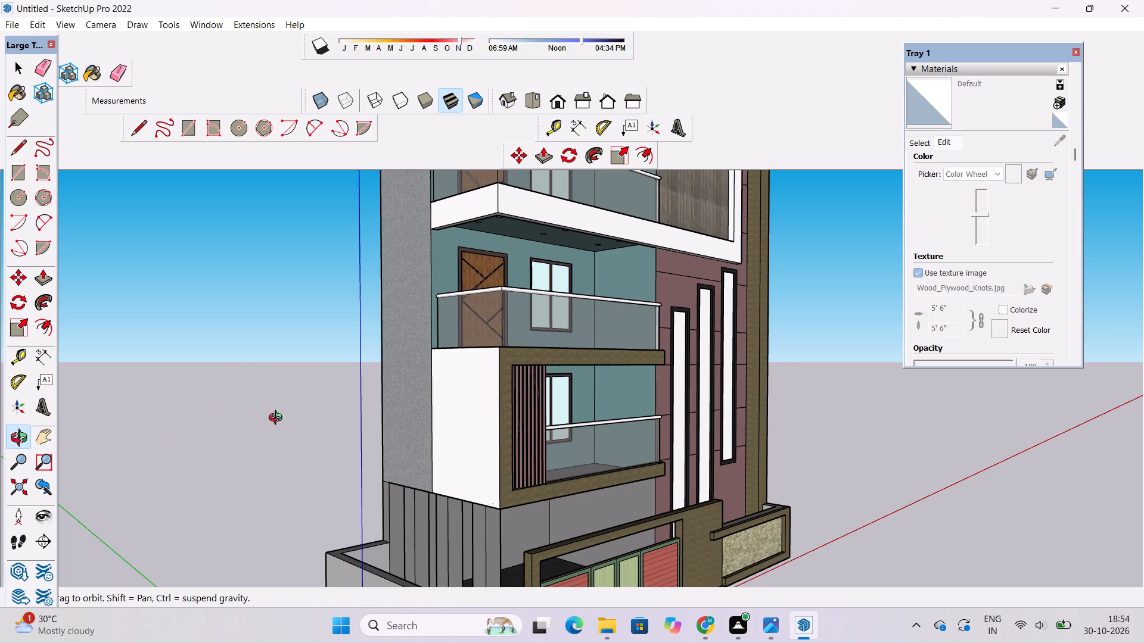
Paint the white side face of the lowest framed balcony with Wood Lumber ButtJoined and darken the material to match the frame.
click(909, 151)
click(914, 146)
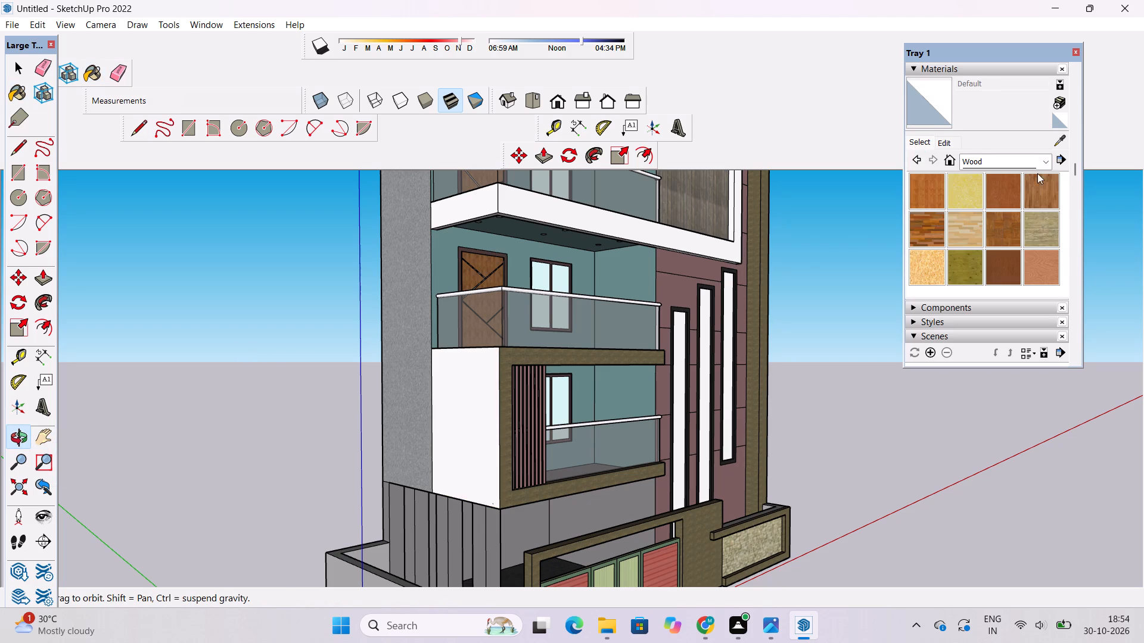
click(1036, 232)
click(480, 372)
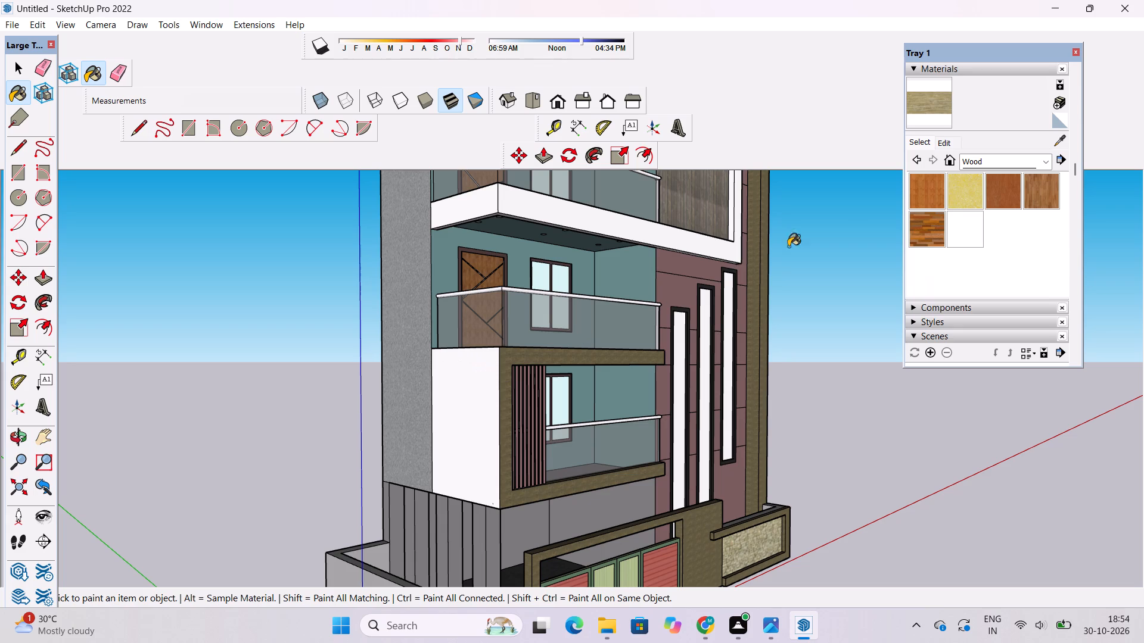
click(944, 148)
click(978, 215)
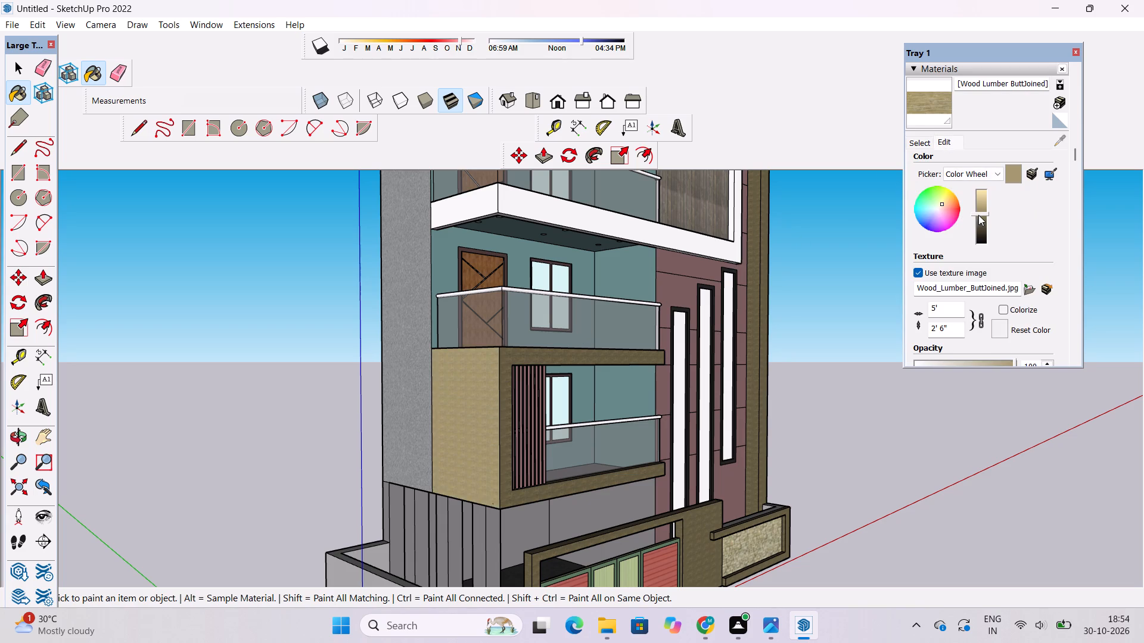
click(980, 219)
Examine the building's front, side walls, balconies and roof terrace for faces that still need a material.
scroll(675, 326, down, 6)
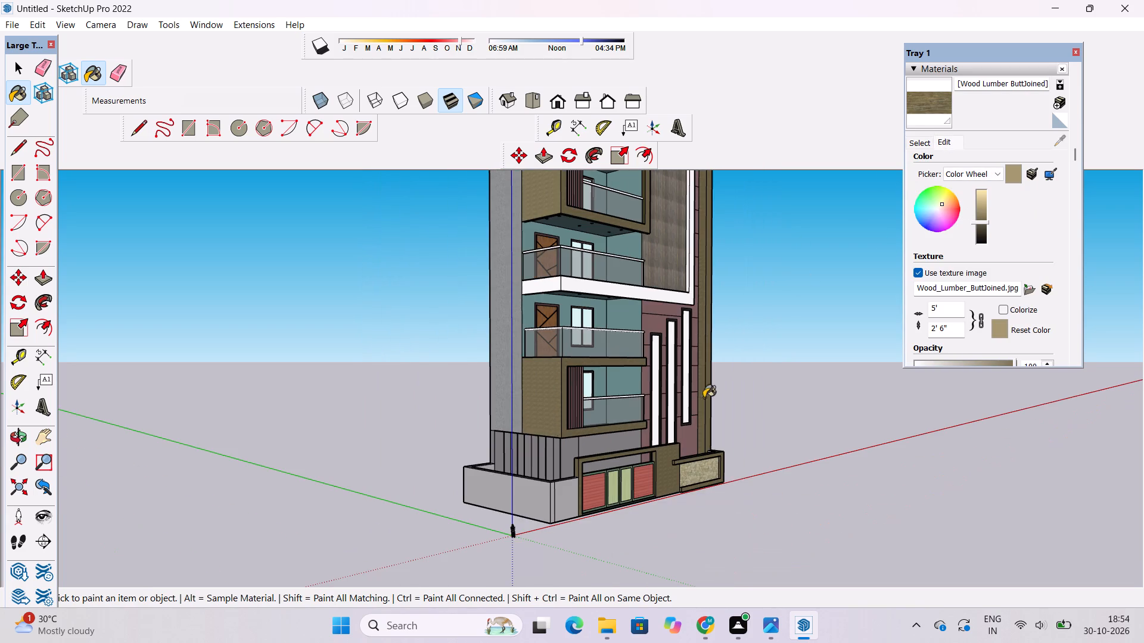
key(o)
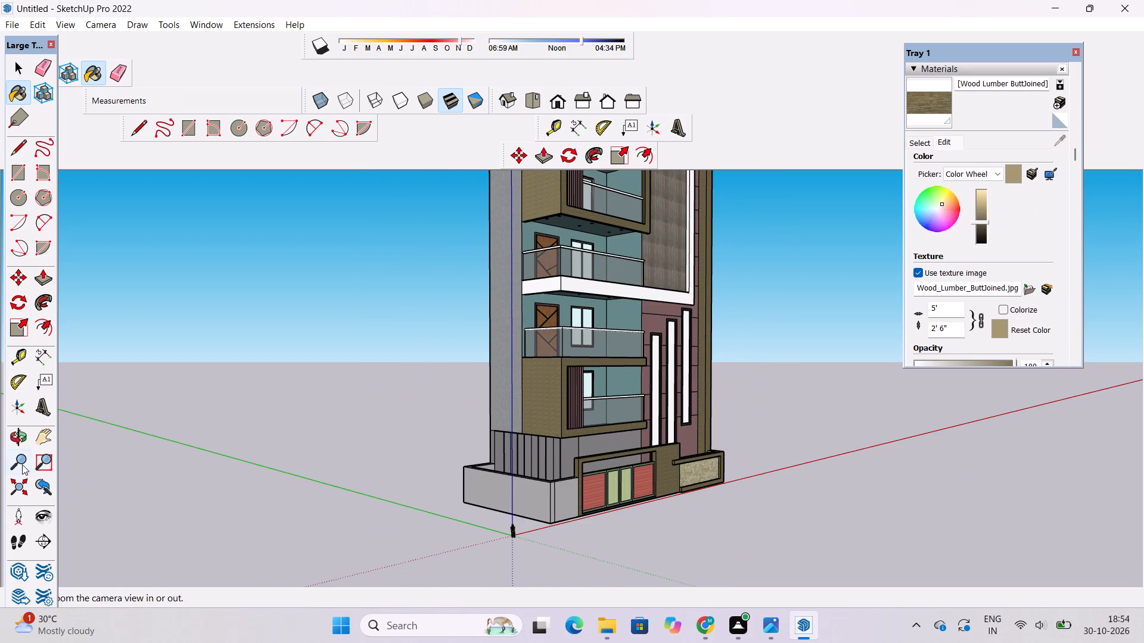
click(23, 438)
drag(691, 398, 408, 463)
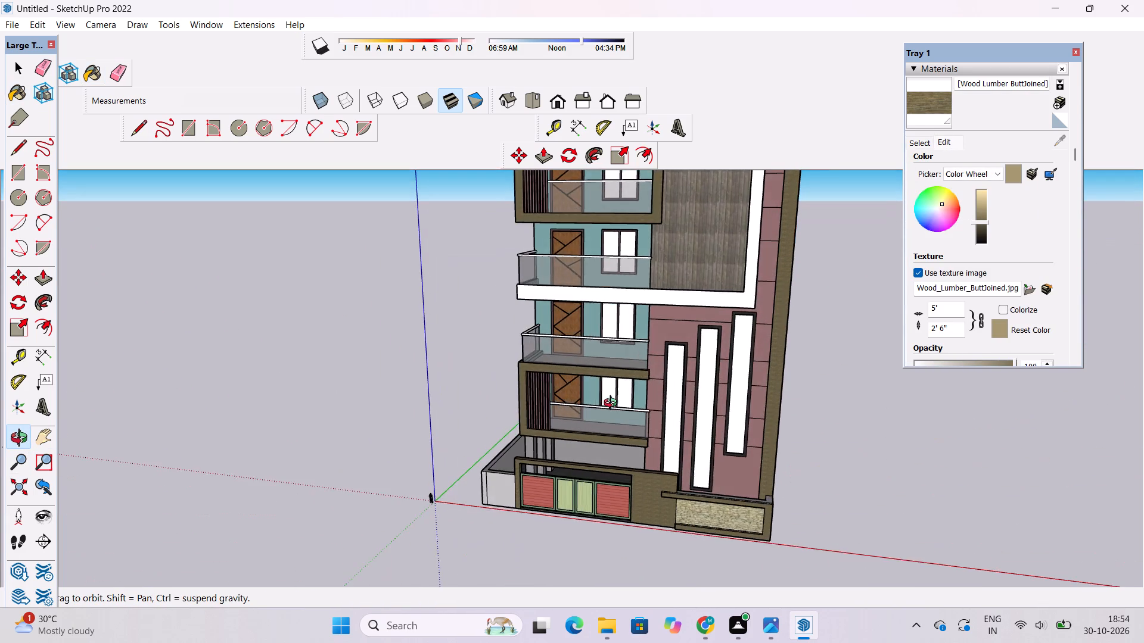
scroll(614, 404, up, 1)
shift+scroll(622, 404, down, 2)
shift+drag(645, 403, 506, 421)
scroll(674, 383, up, 3)
drag(479, 432, 259, 418)
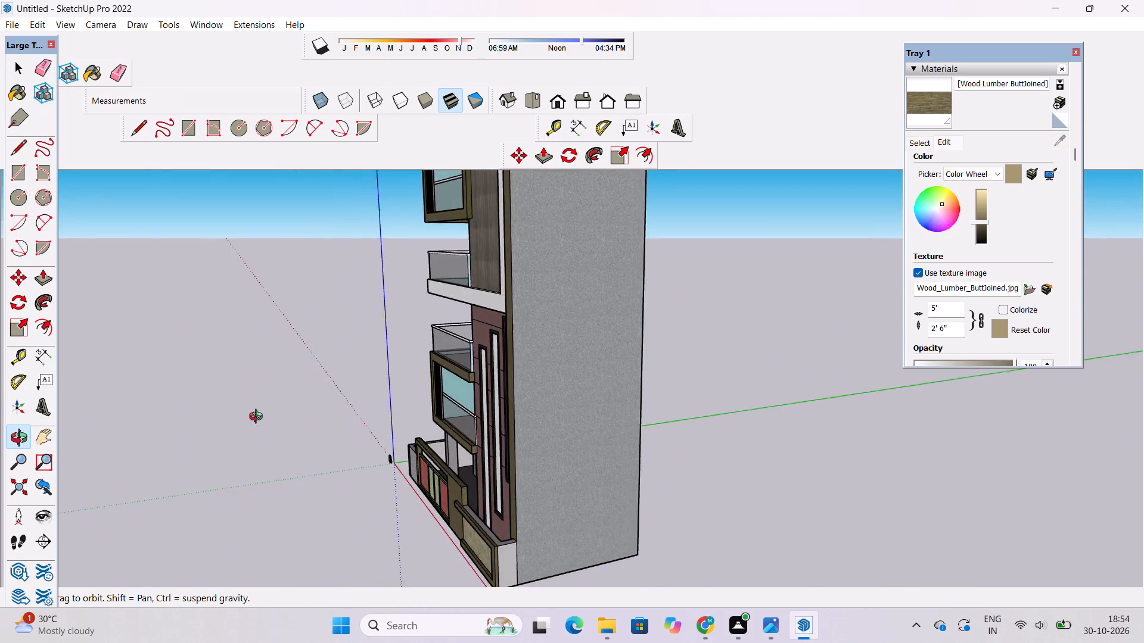
drag(259, 418, 484, 413)
drag(620, 411, 521, 252)
shift+scroll(526, 259, down, 4)
drag(337, 363, 566, 347)
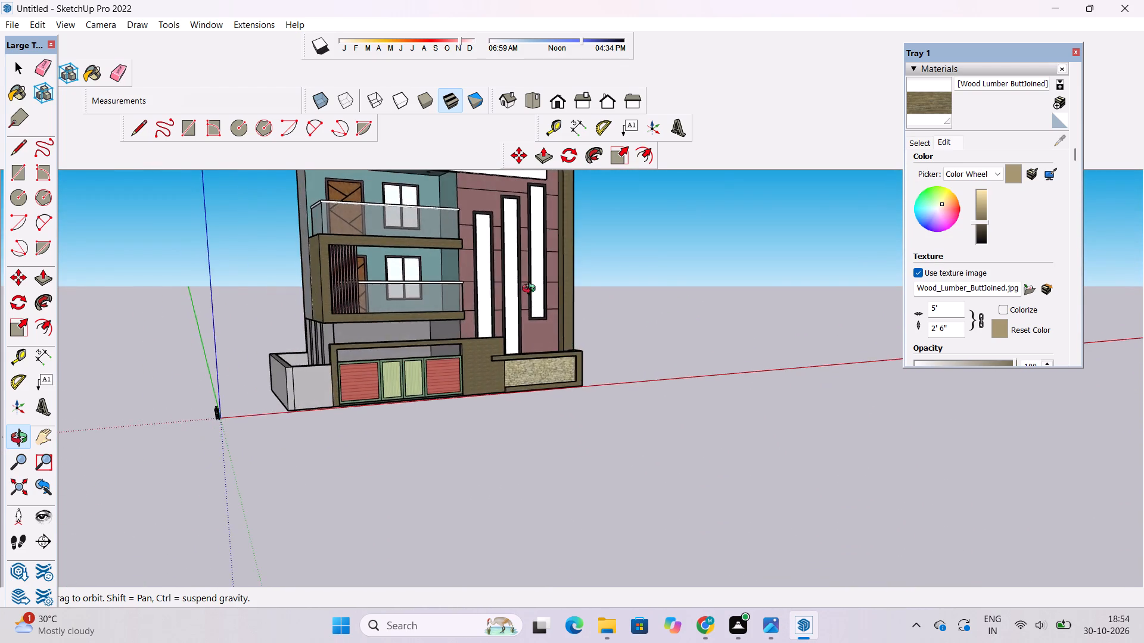
scroll(531, 289, down, 5)
shift+drag(548, 304, 580, 351)
scroll(514, 351, up, 6)
scroll(515, 366, down, 4)
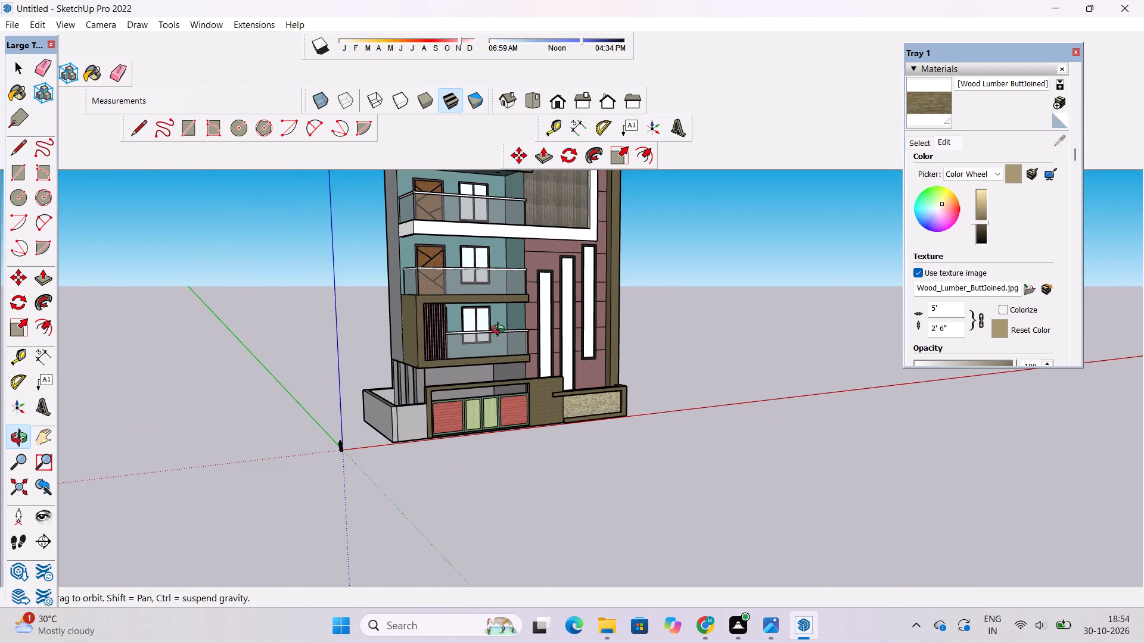
shift+drag(513, 424, 557, 503)
scroll(599, 330, up, 4)
shift+drag(616, 326, 631, 361)
drag(639, 367, 605, 387)
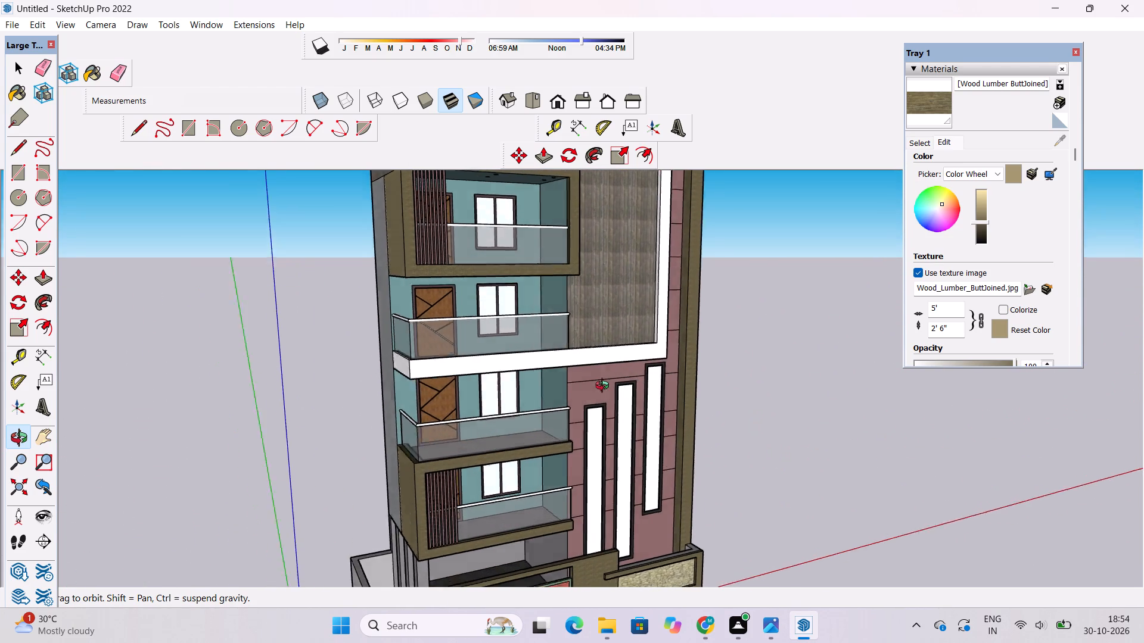
drag(605, 387, 580, 394)
scroll(580, 387, down, 1)
drag(592, 429, 548, 372)
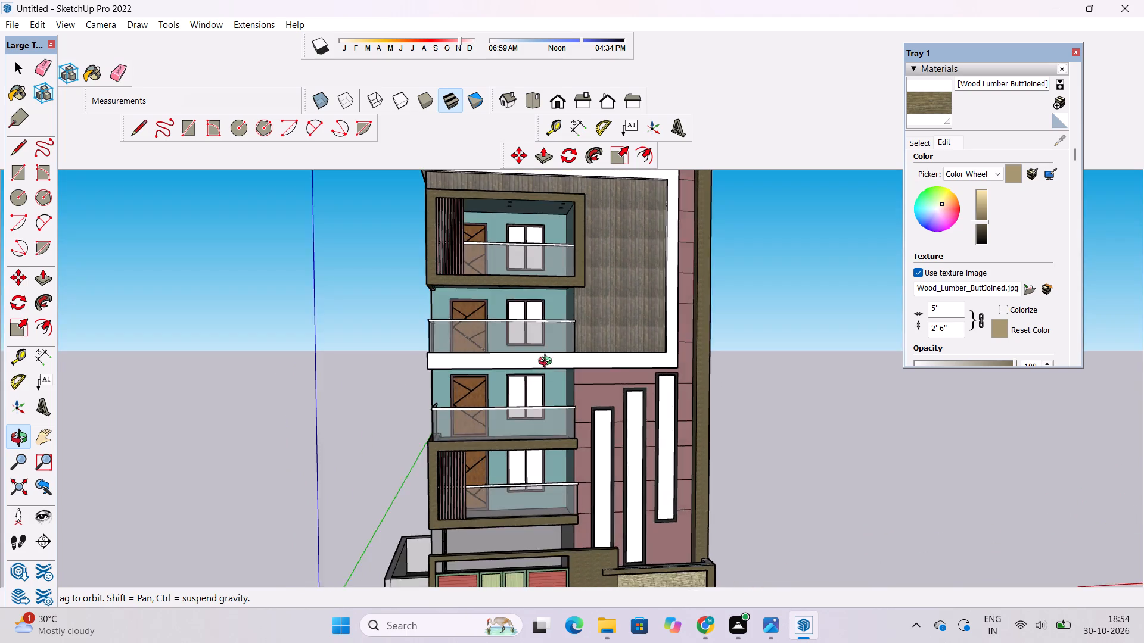
scroll(548, 363, down, 4)
shift+drag(581, 386, 542, 417)
shift+drag(558, 478, 531, 398)
shift+drag(531, 398, 546, 467)
shift+drag(489, 295, 565, 441)
drag(580, 442, 747, 442)
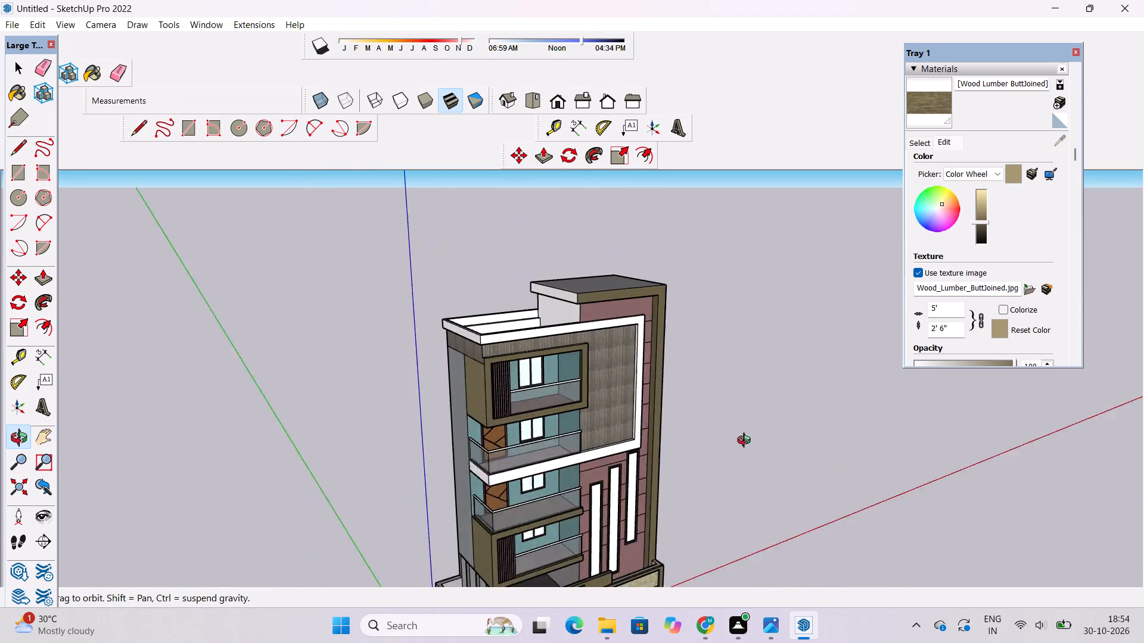
drag(747, 442, 767, 440)
scroll(485, 320, up, 3)
drag(493, 377, 493, 445)
shift+drag(493, 445, 481, 398)
drag(542, 367, 465, 385)
shift+drag(506, 354, 498, 421)
drag(520, 353, 529, 305)
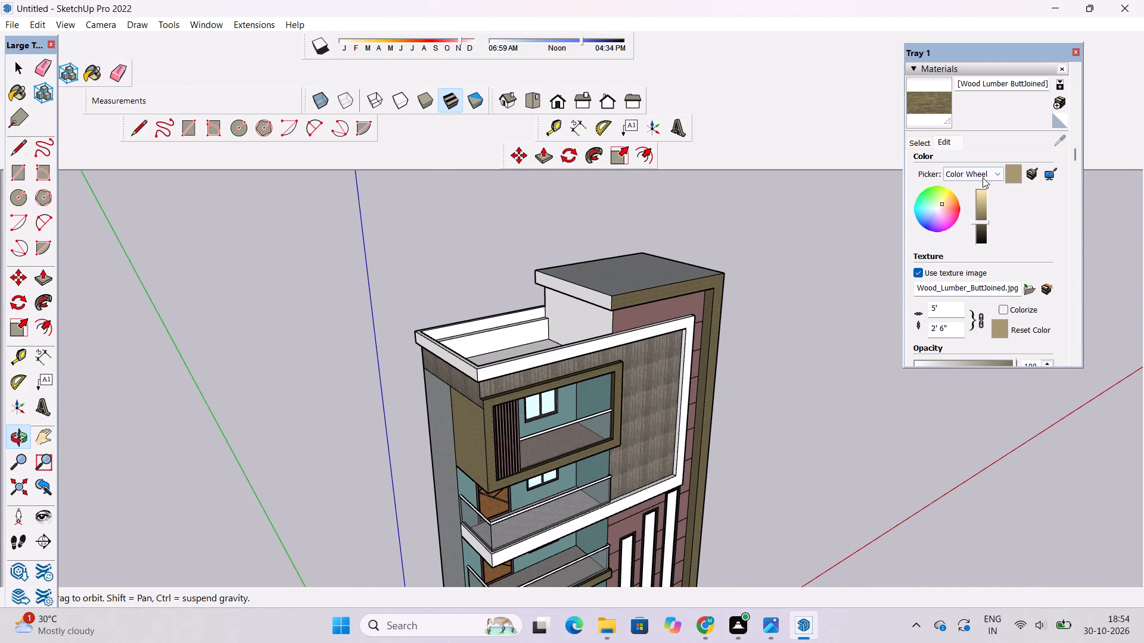
Paint the taller block's white wall facing the roof terrace with 0119_RosyBrown from the Colors-Named collection.
click(922, 141)
click(966, 163)
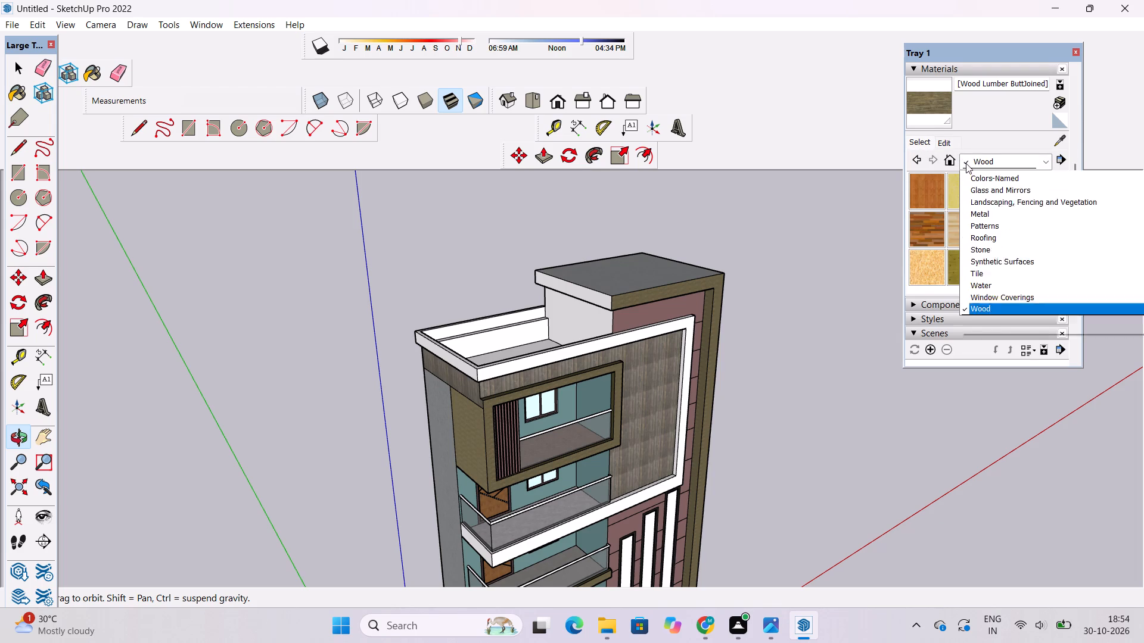
click(1004, 223)
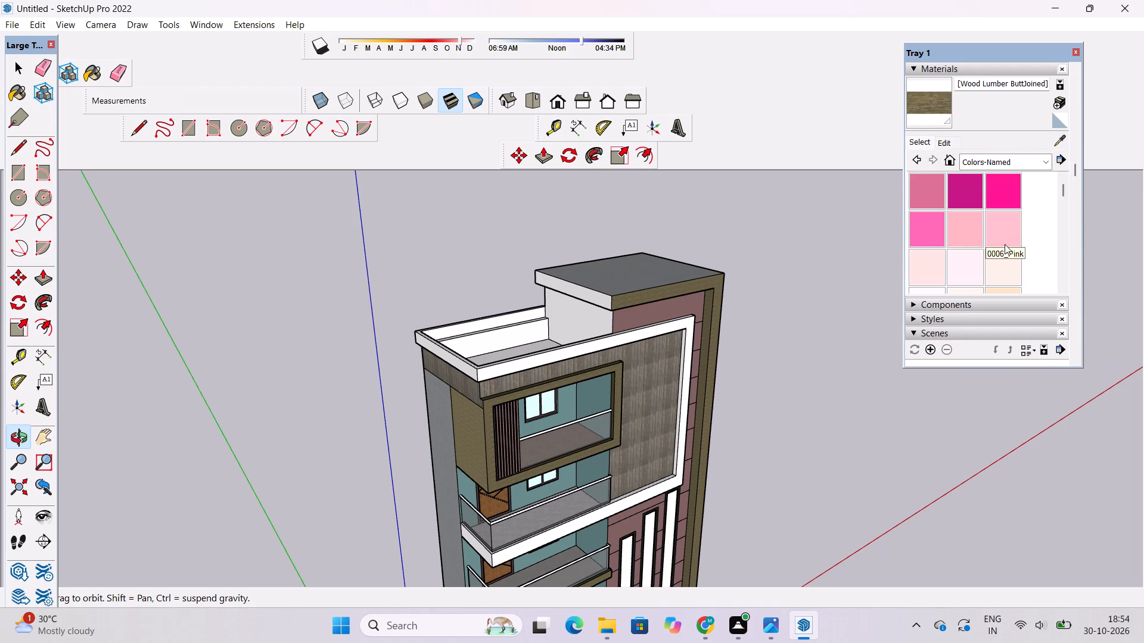
scroll(1005, 244, down, 20)
scroll(1005, 244, down, 4)
scroll(991, 244, up, 2)
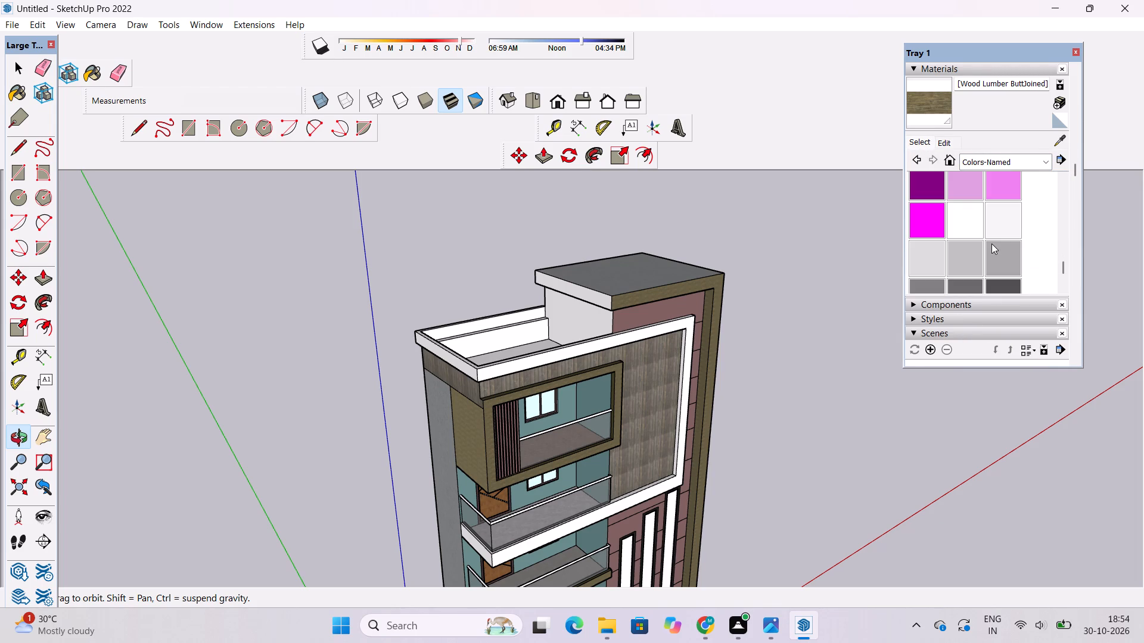
scroll(991, 244, up, 1)
click(956, 184)
scroll(638, 321, up, 2)
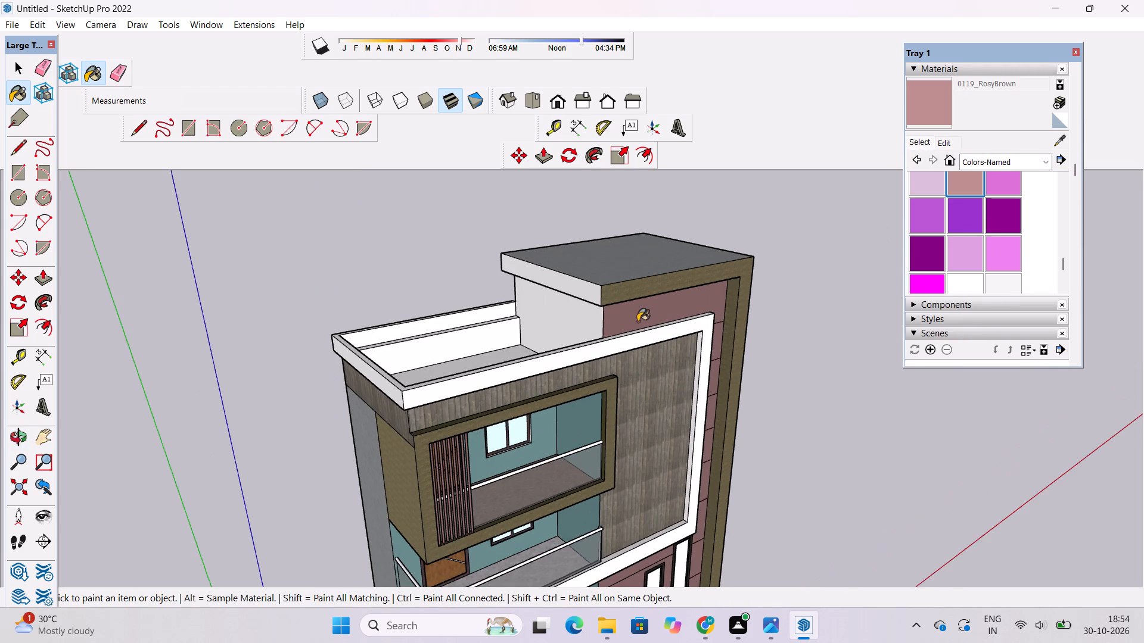
scroll(638, 321, up, 2)
click(583, 323)
Examine the roof terrace, parapets and front facade from above and from the front for remaining unpainted faces.
scroll(607, 283, down, 6)
scroll(649, 361, up, 9)
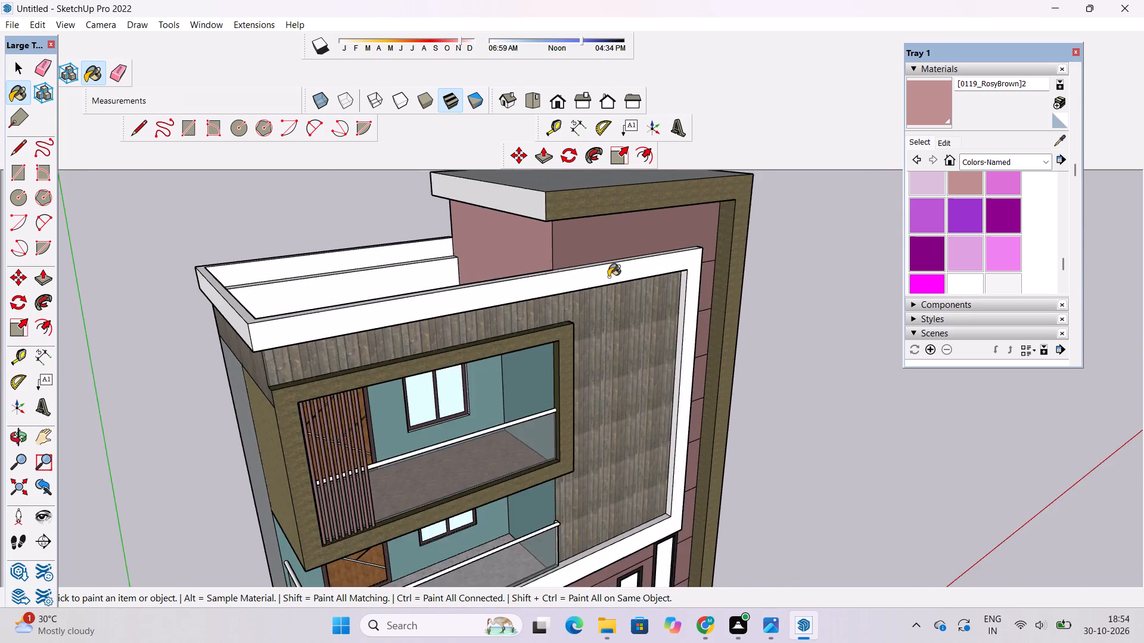
scroll(608, 277, up, 3)
scroll(523, 287, down, 9)
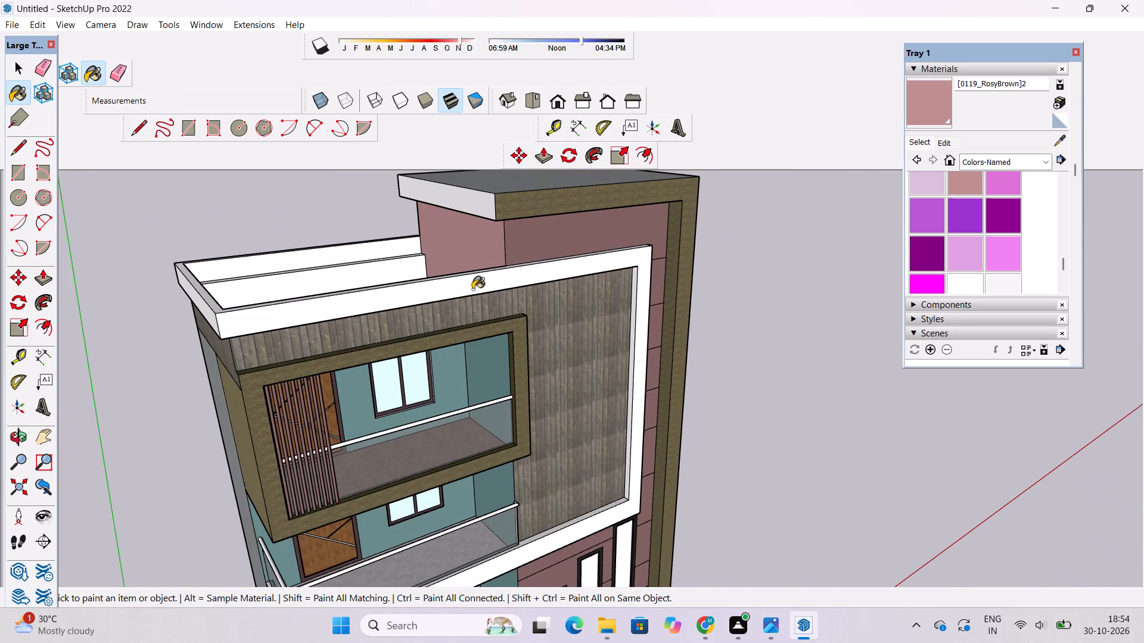
key(o)
drag(538, 308, 343, 442)
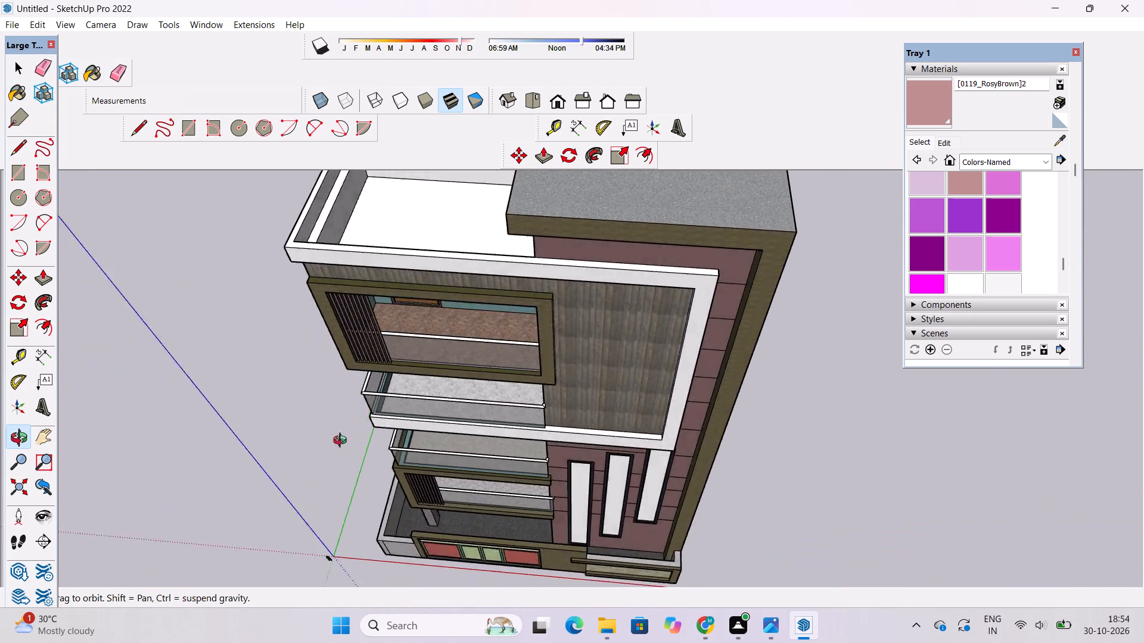
drag(343, 442, 801, 372)
shift+drag(514, 402, 514, 386)
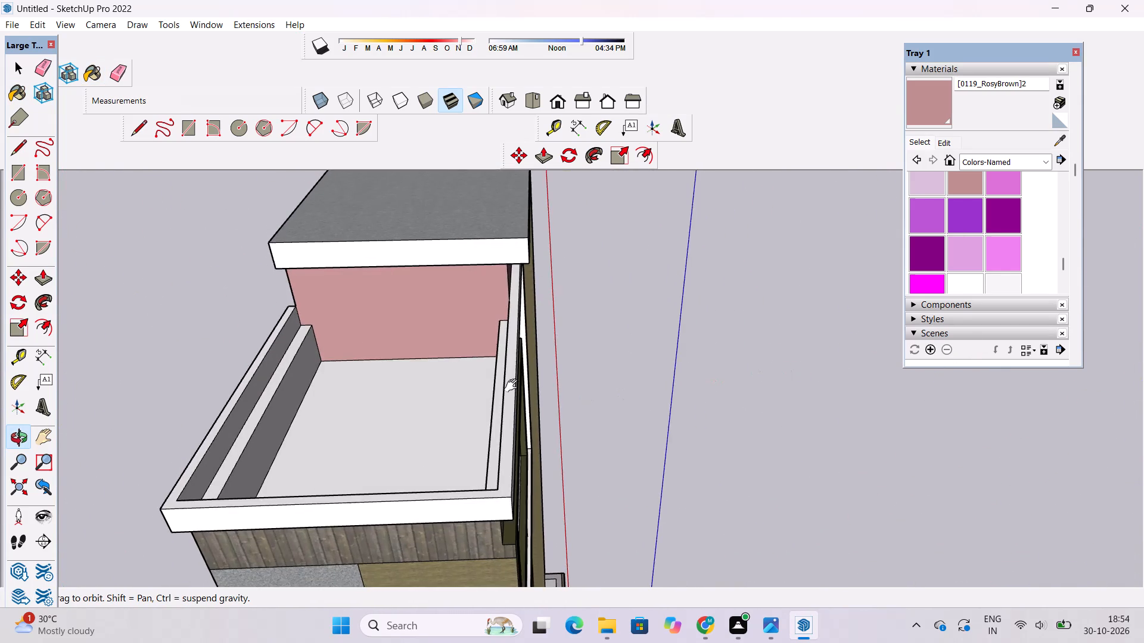
shift+drag(514, 386, 527, 344)
scroll(522, 340, up, 2)
shift+drag(470, 357, 506, 422)
drag(611, 478, 388, 389)
scroll(374, 333, down, 5)
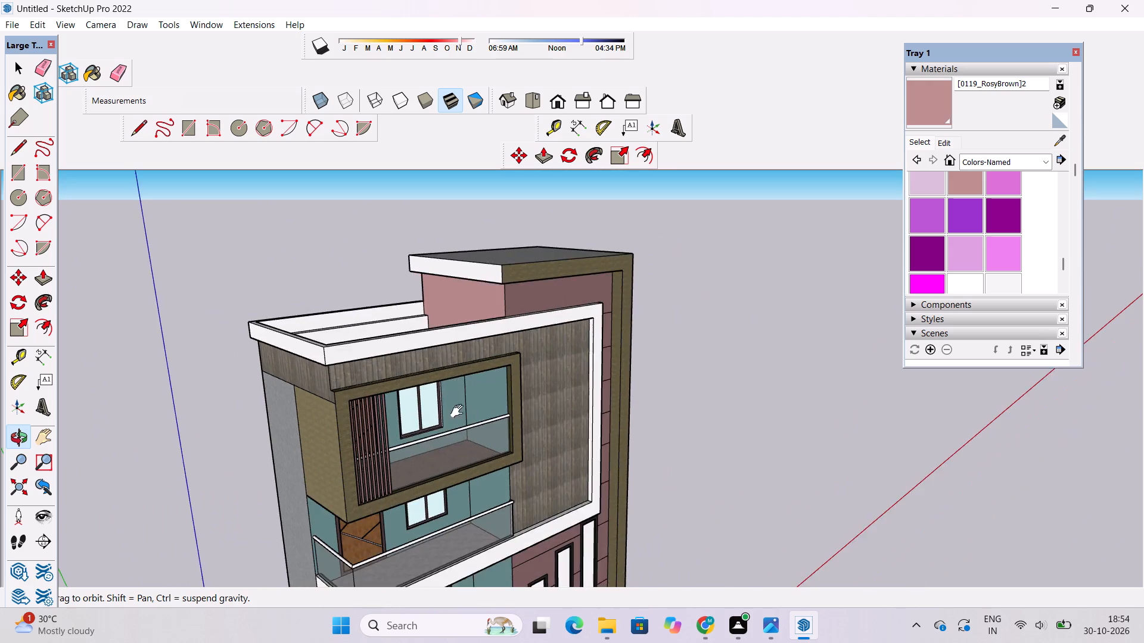
shift+drag(464, 419, 453, 320)
drag(530, 406, 419, 397)
shift+drag(429, 419, 420, 385)
drag(503, 413, 448, 362)
scroll(446, 352, down, 3)
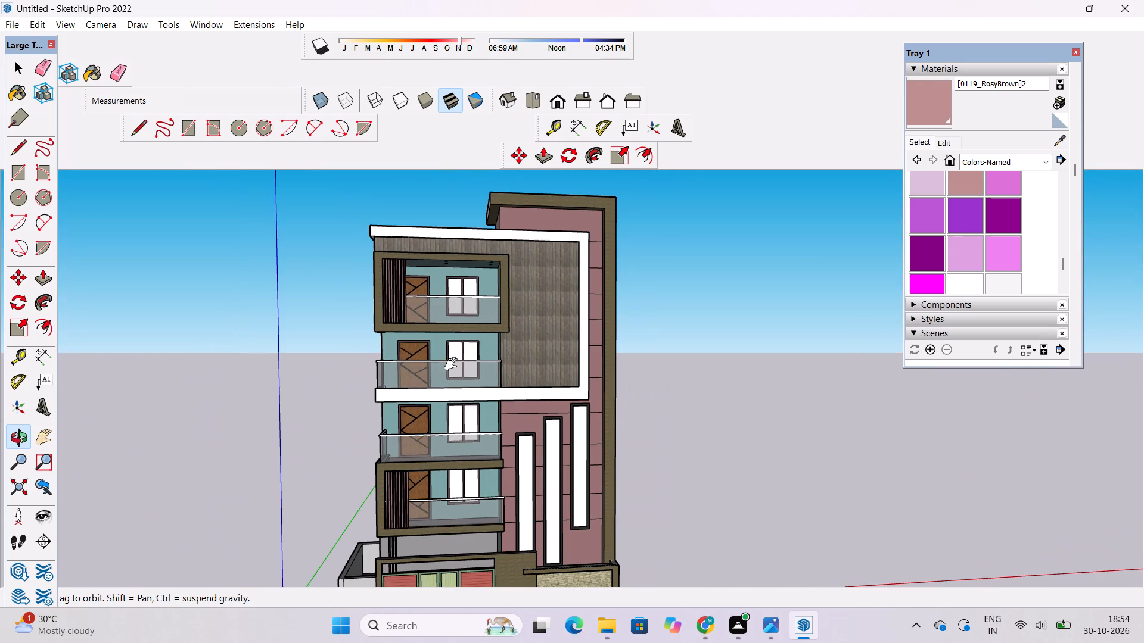
shift+click(453, 364)
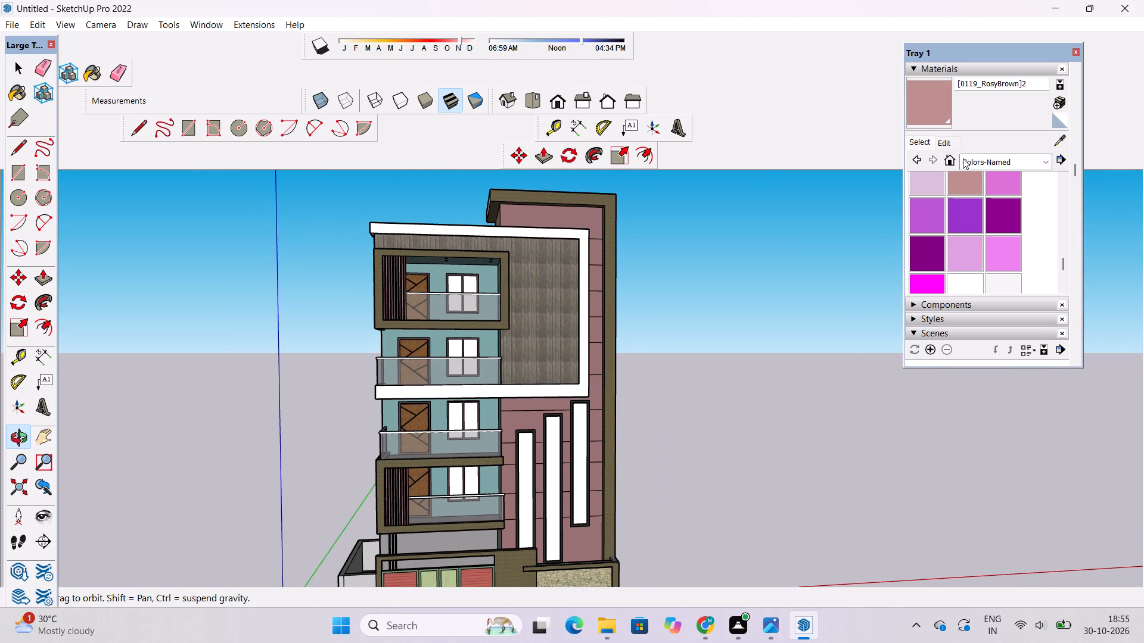
Paint the white frame band around the upper facade with Cladding Stucco White from the Brick, Cladding and Siding collection.
click(963, 158)
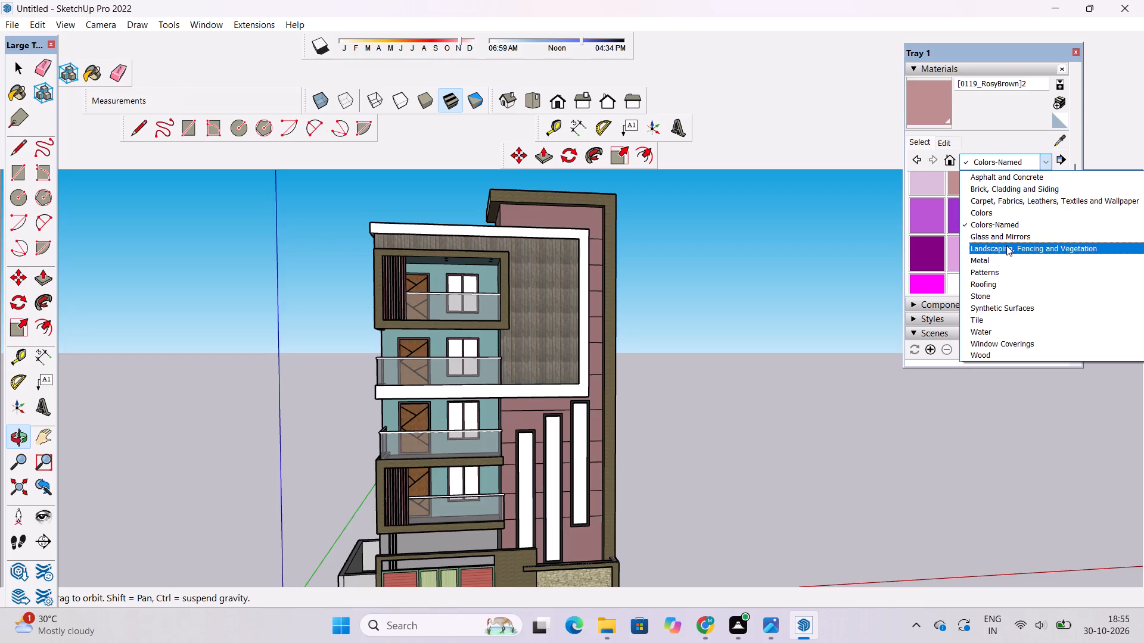
click(982, 188)
scroll(983, 205, down, 3)
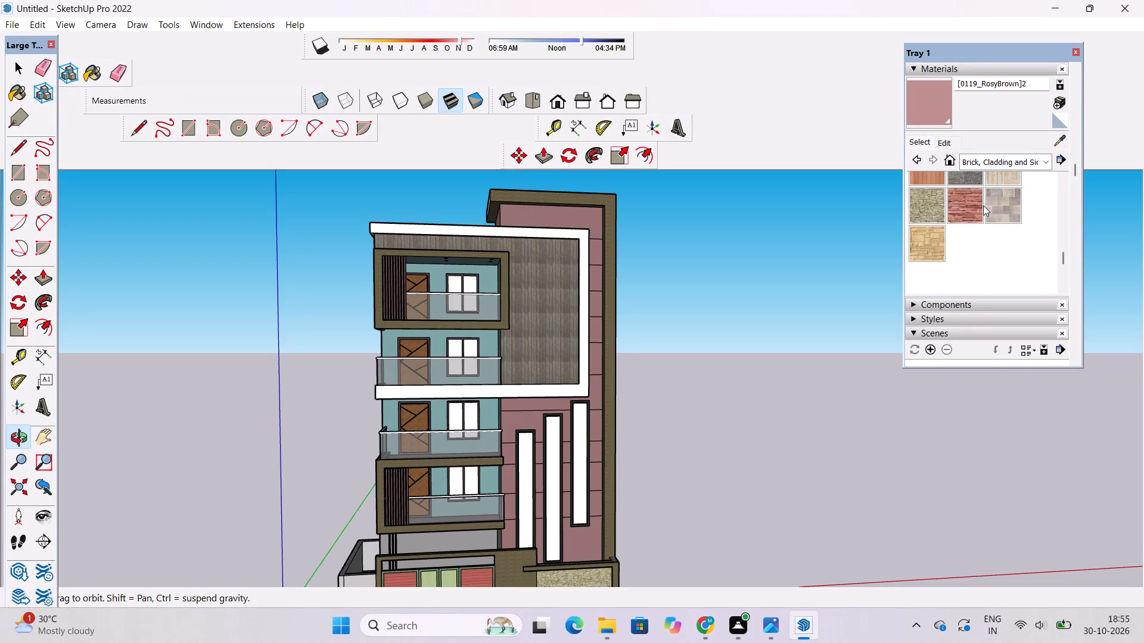
scroll(983, 205, up, 2)
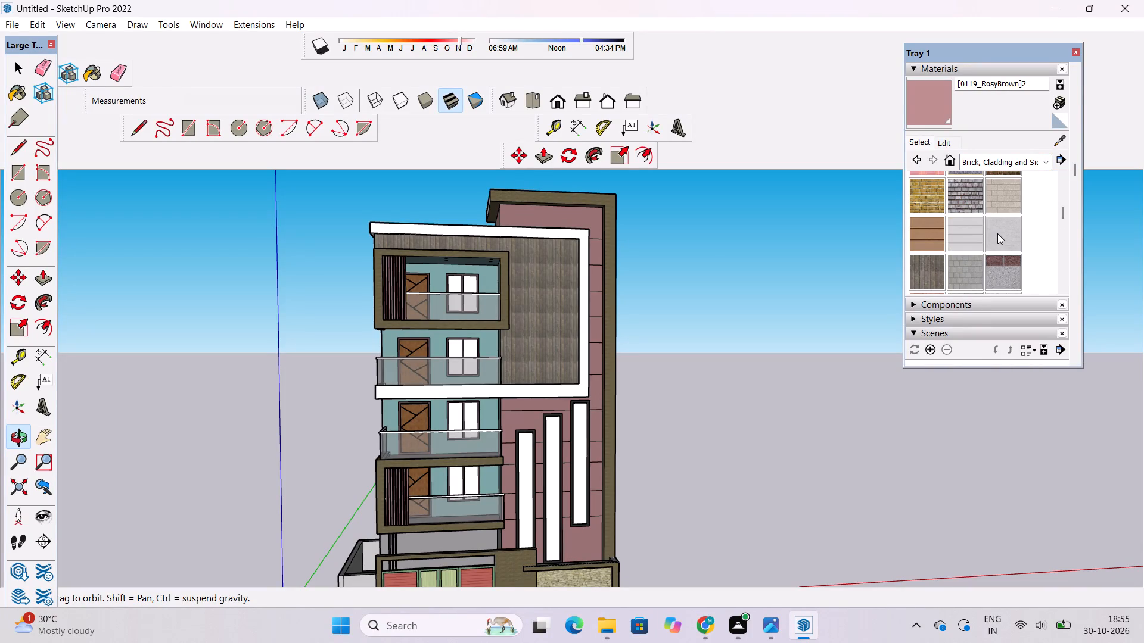
click(999, 236)
scroll(597, 265, up, 5)
click(572, 223)
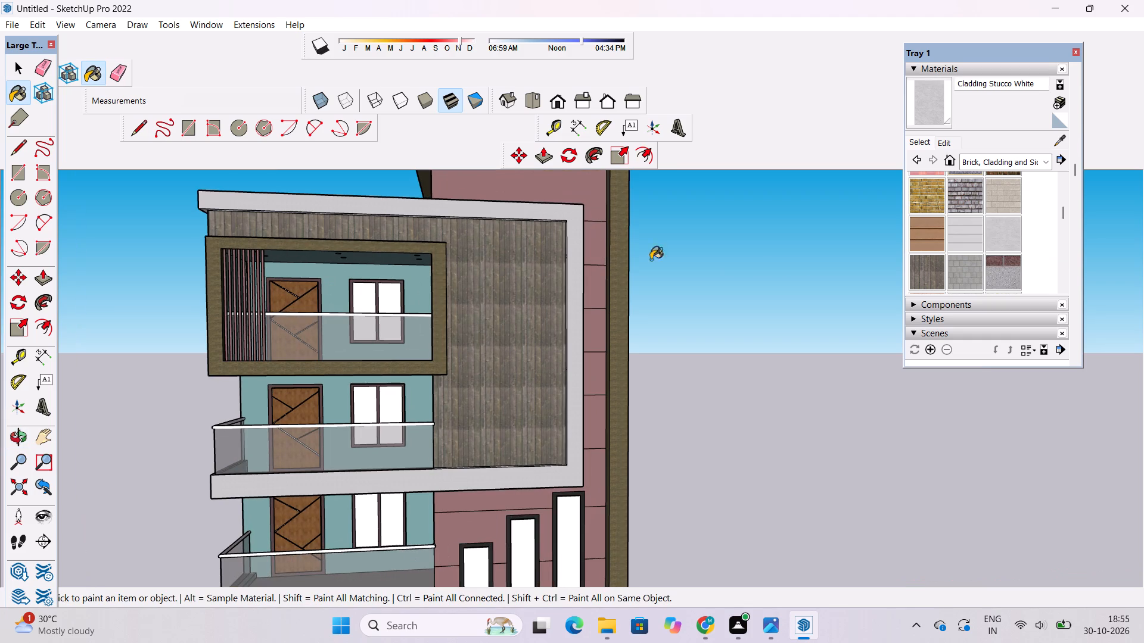
Tint the Cladding Stucco White material a muted pinkish beige and darken it slightly.
click(940, 140)
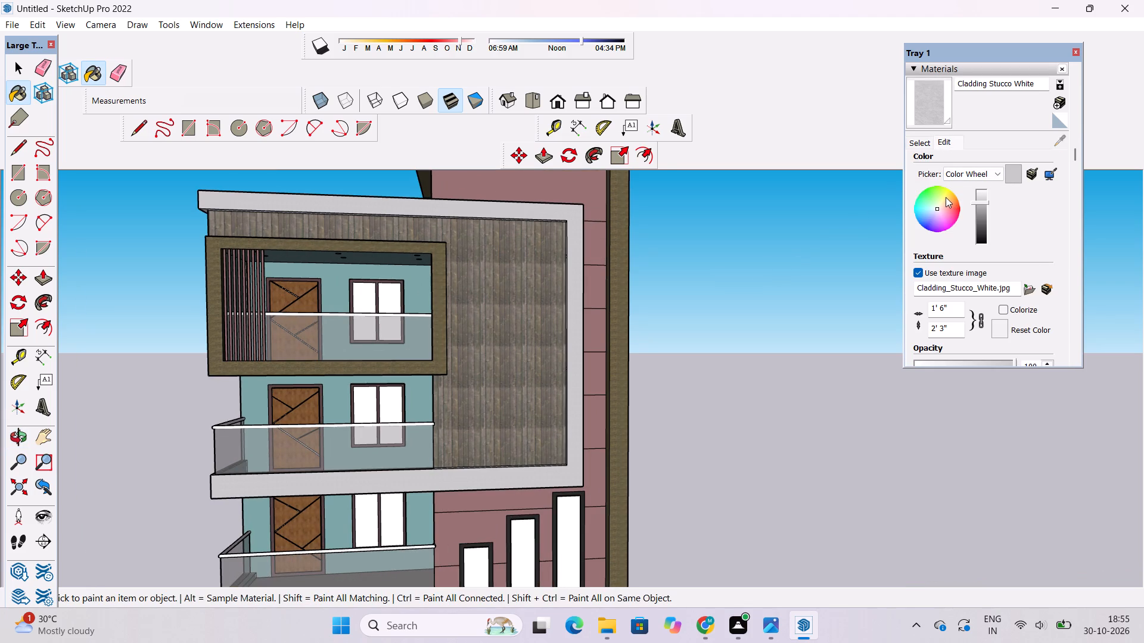
click(945, 198)
click(943, 201)
click(940, 208)
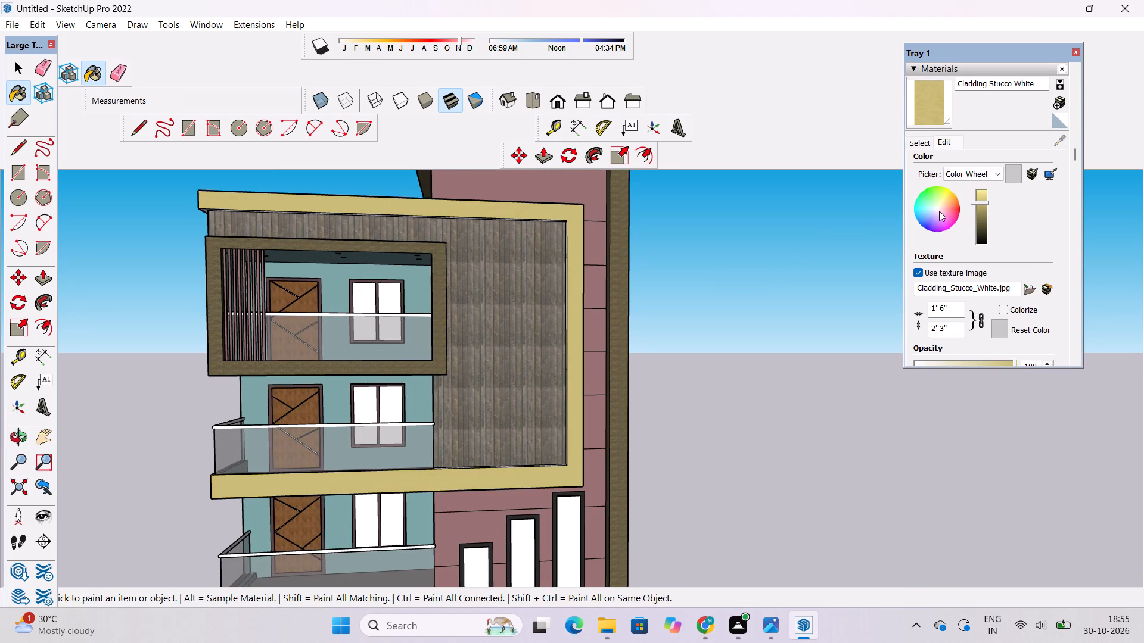
click(984, 208)
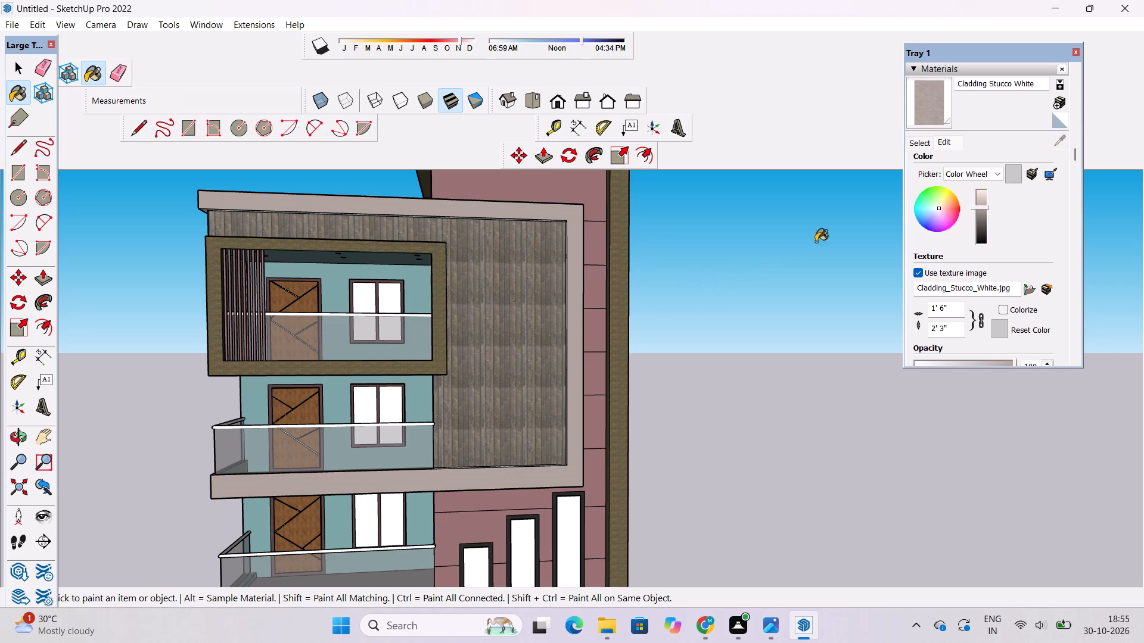
Set the stucco material's texture height to 50' with its proportions linked.
click(954, 326)
key(BackSpace)
key(BackSpace)
key(BackSpace)
key(BackSpace)
key(BackSpace)
key(BackSpace)
key(BackSpace)
key(BackSpace)
key(BackSpace)
key(BackSpace)
key(BackSpace)
key(BackSpace)
key(BackSpace)
key(BackSpace)
key(BackSpace)
key(BackSpace)
text(50')
key(Return)
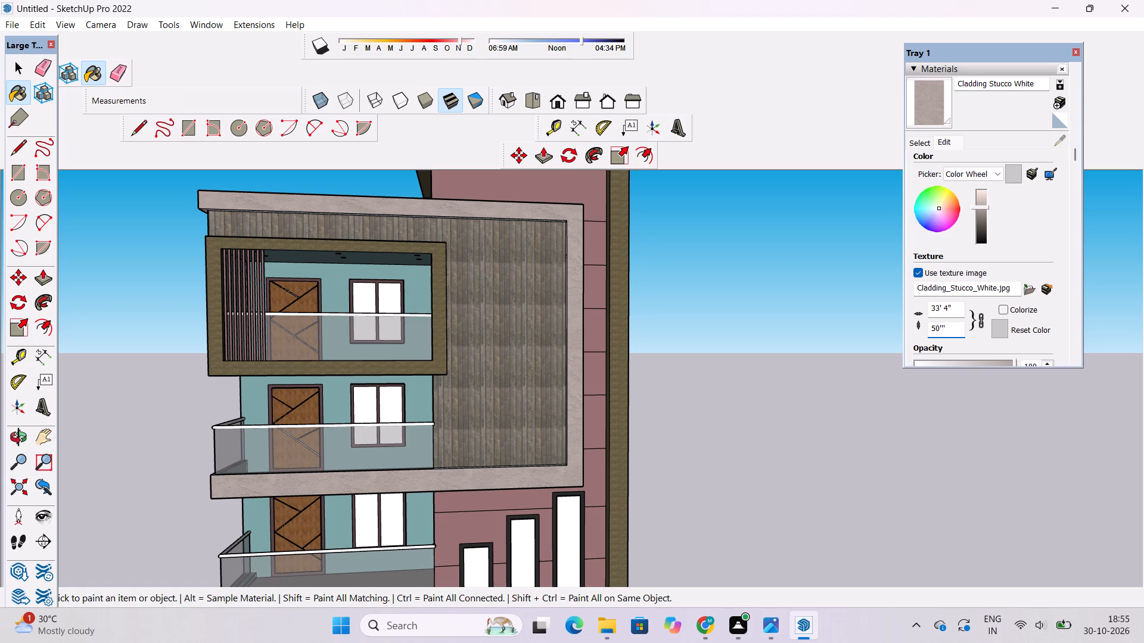
Paint the underside of the upper frame band and the inner return beside the wood cladding with the tinted stucco.
scroll(815, 369, down, 8)
scroll(374, 288, up, 10)
scroll(572, 296, up, 3)
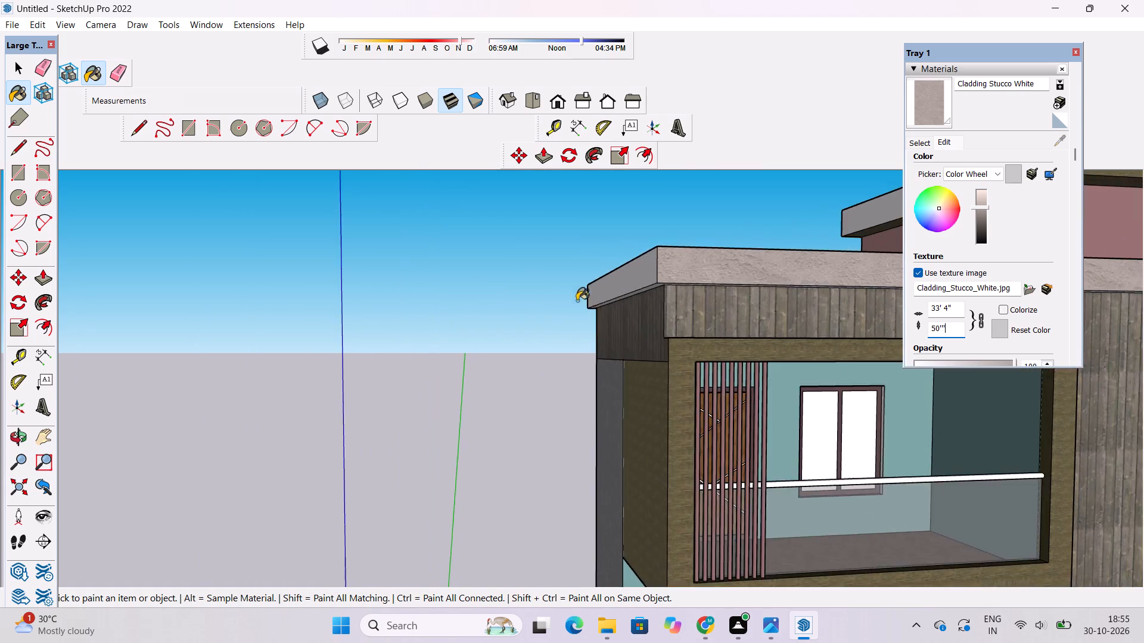
scroll(577, 301, up, 12)
click(682, 222)
scroll(541, 217, down, 2)
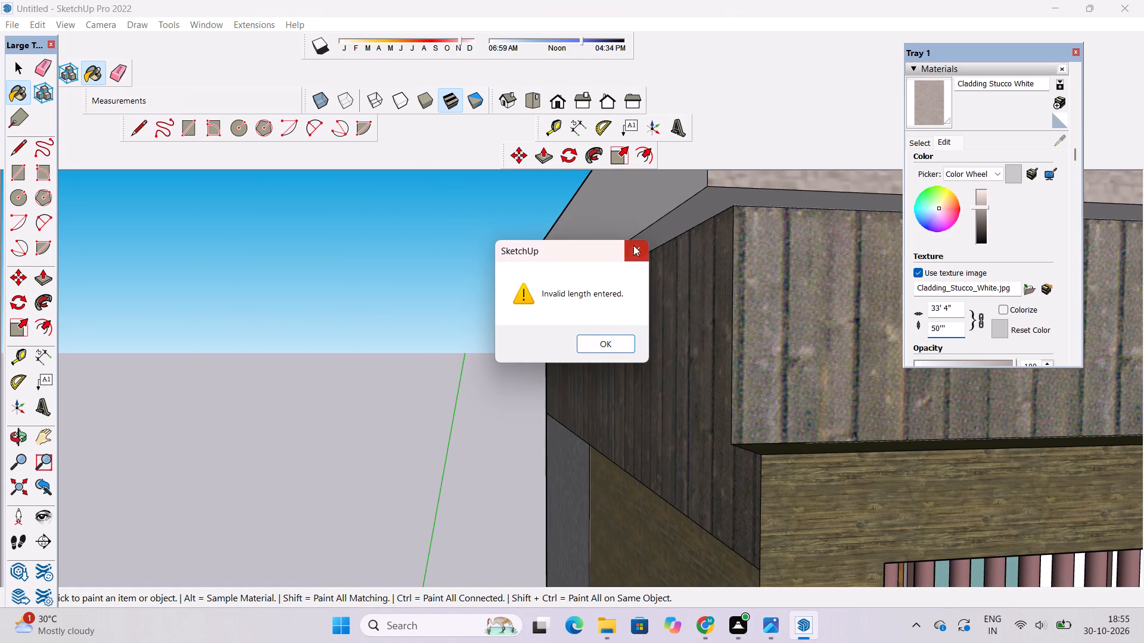
click(635, 245)
click(716, 204)
scroll(566, 271, down, 11)
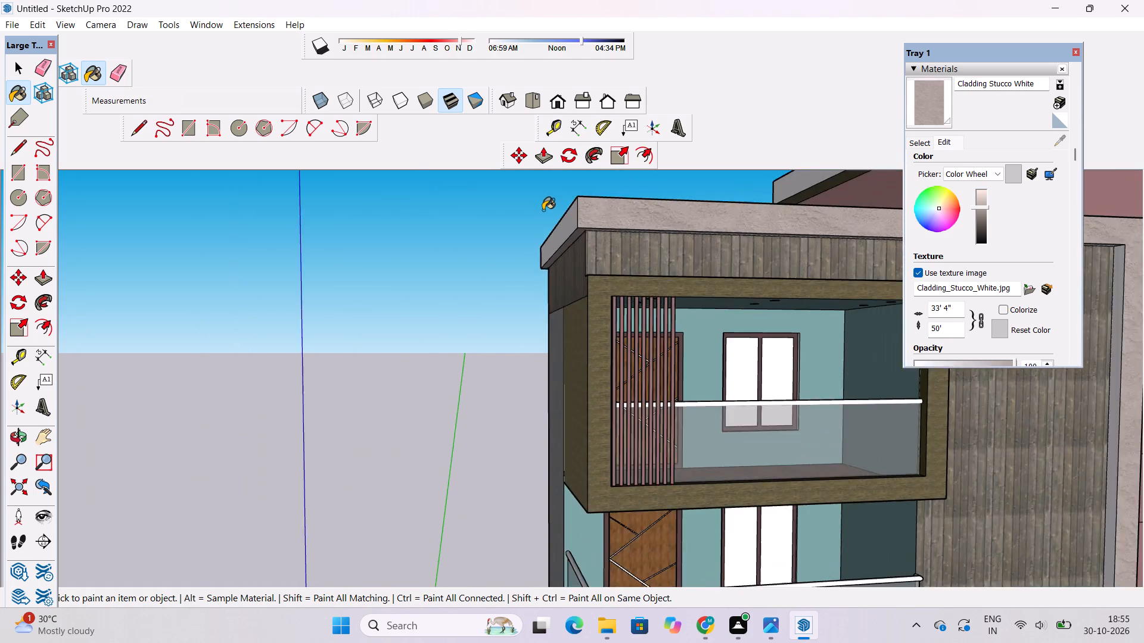
scroll(543, 210, down, 11)
scroll(754, 343, up, 10)
click(882, 362)
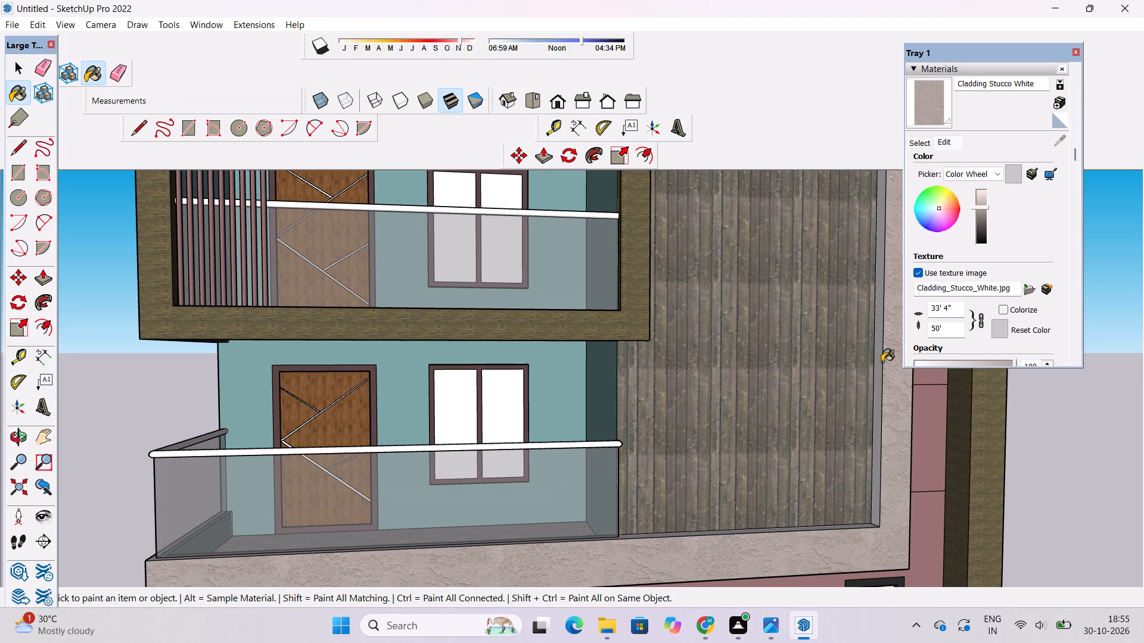
click(879, 330)
scroll(745, 316, down, 11)
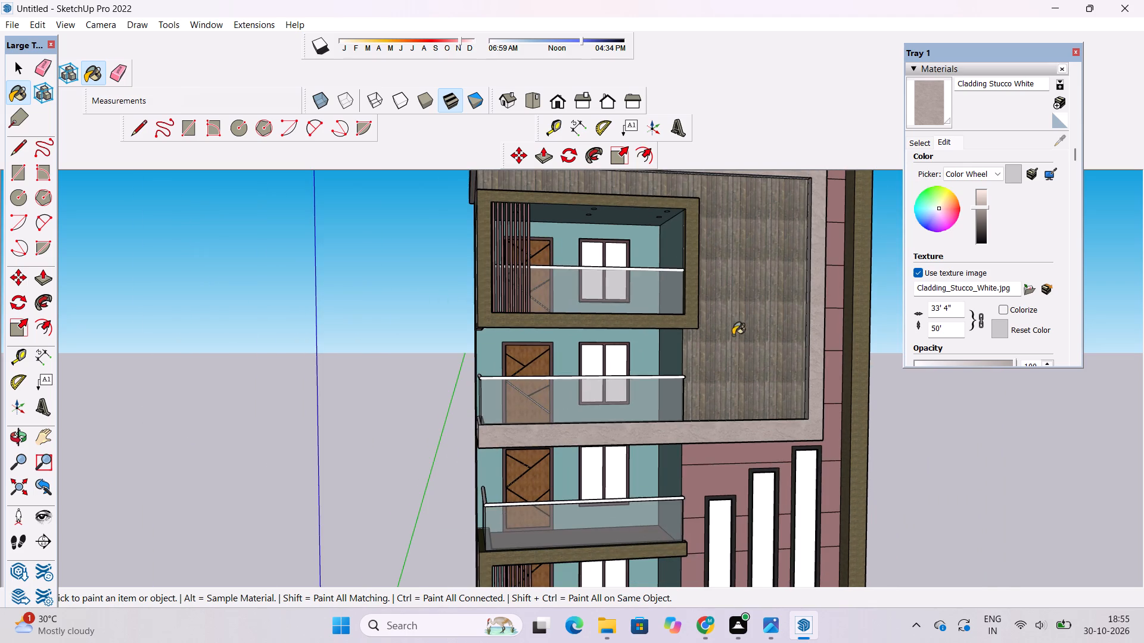
Paint the white side and top edge of the balcony slab at the frame's lower end with the tinted stucco.
key(o)
drag(565, 387, 752, 607)
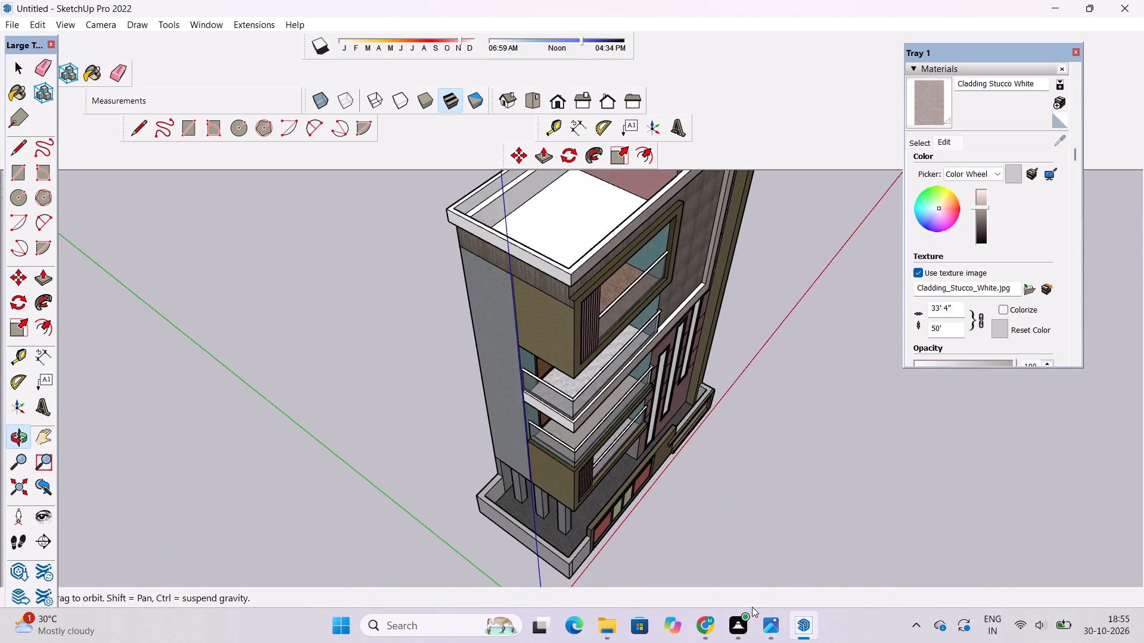
drag(752, 607, 760, 613)
scroll(459, 417, up, 9)
shift+drag(702, 413, 608, 438)
shift+drag(458, 434, 548, 417)
drag(550, 426, 576, 404)
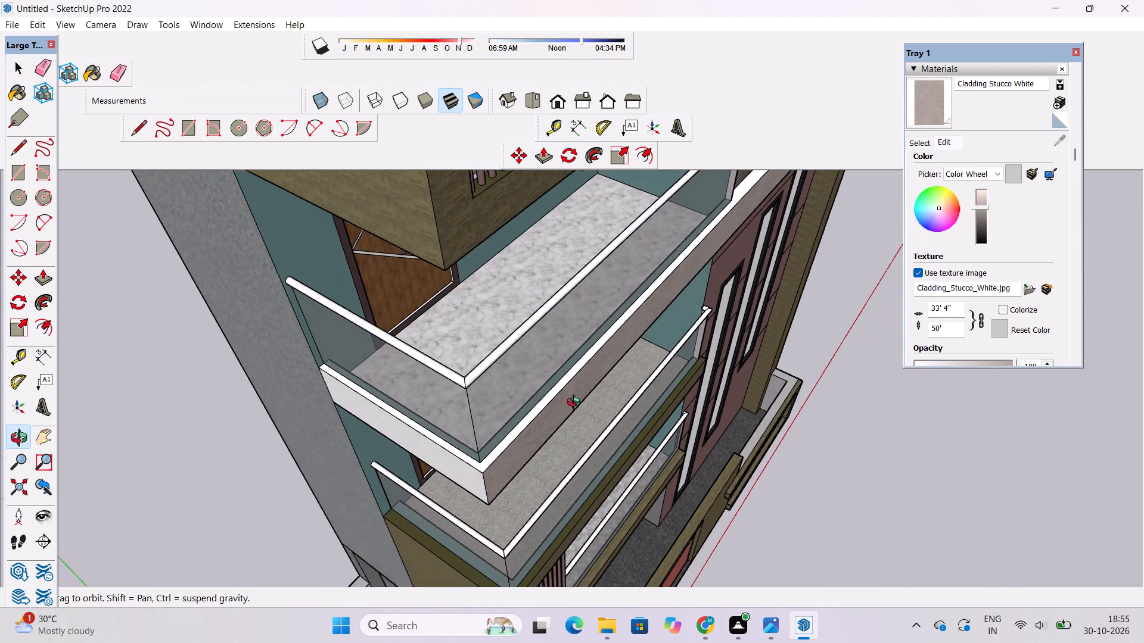
drag(576, 404, 585, 391)
shift+drag(491, 455, 509, 494)
drag(509, 494, 533, 477)
click(919, 110)
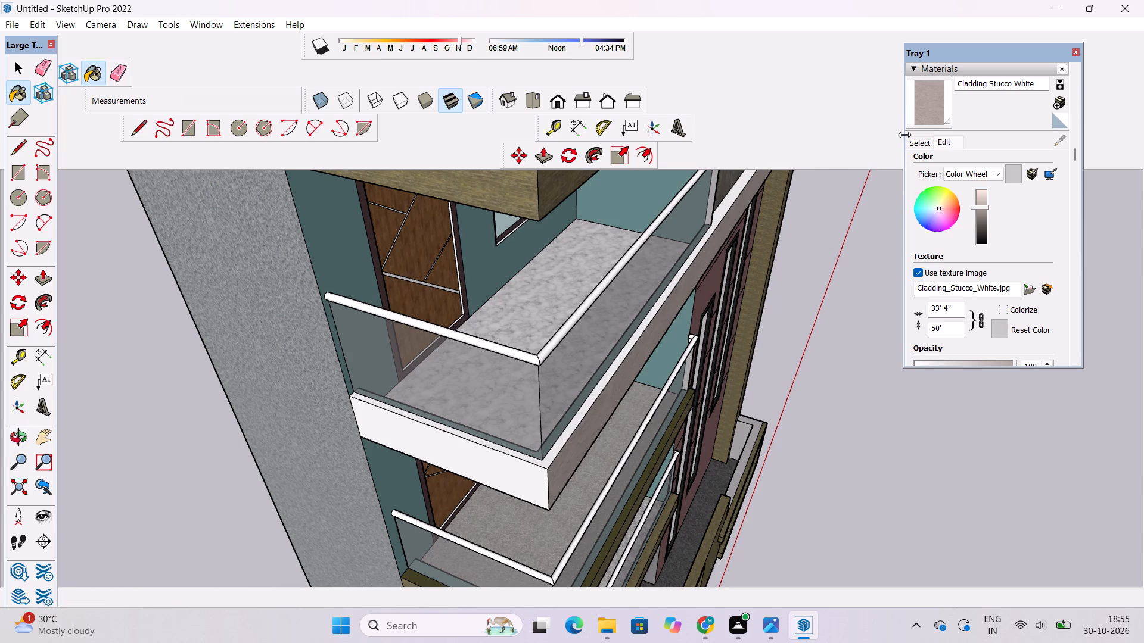
scroll(555, 465, up, 6)
click(548, 457)
click(534, 485)
scroll(535, 392, down, 6)
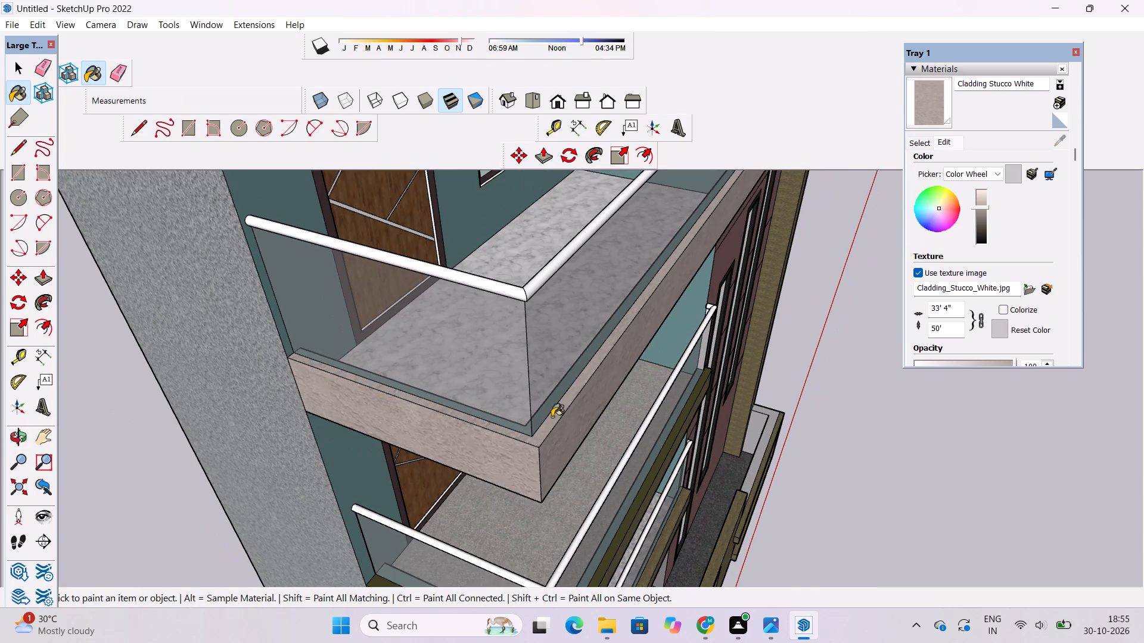
Paint the roof-terrace parapet's top, the outer face above the side wood cladding and the rear inner face with the tinted stucco.
scroll(586, 475, down, 14)
scroll(579, 350, up, 10)
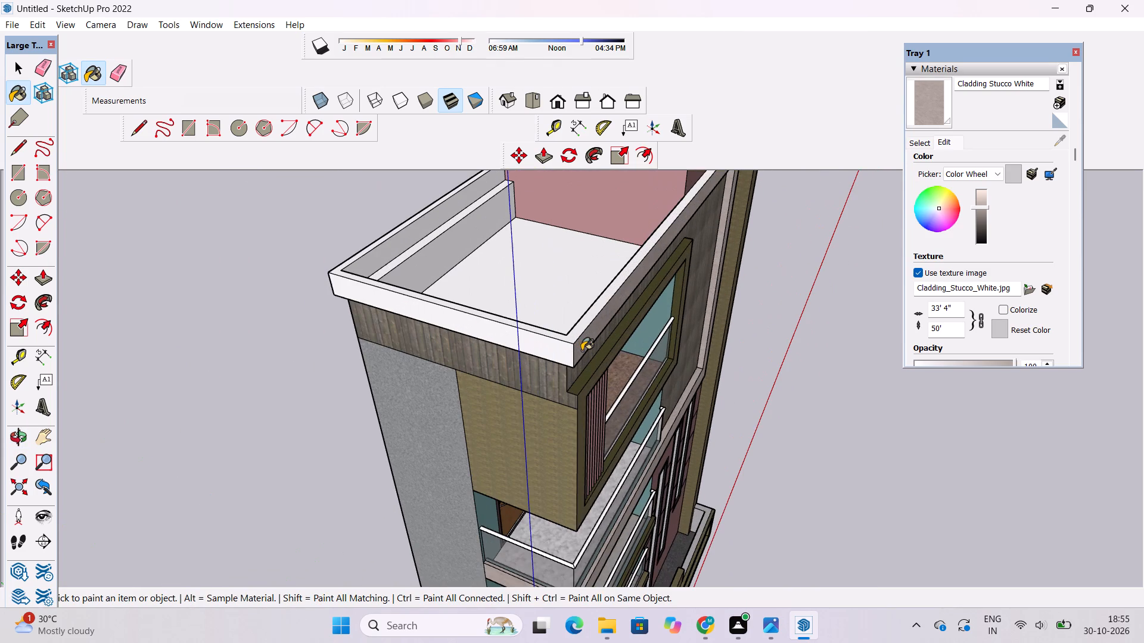
scroll(585, 345, up, 5)
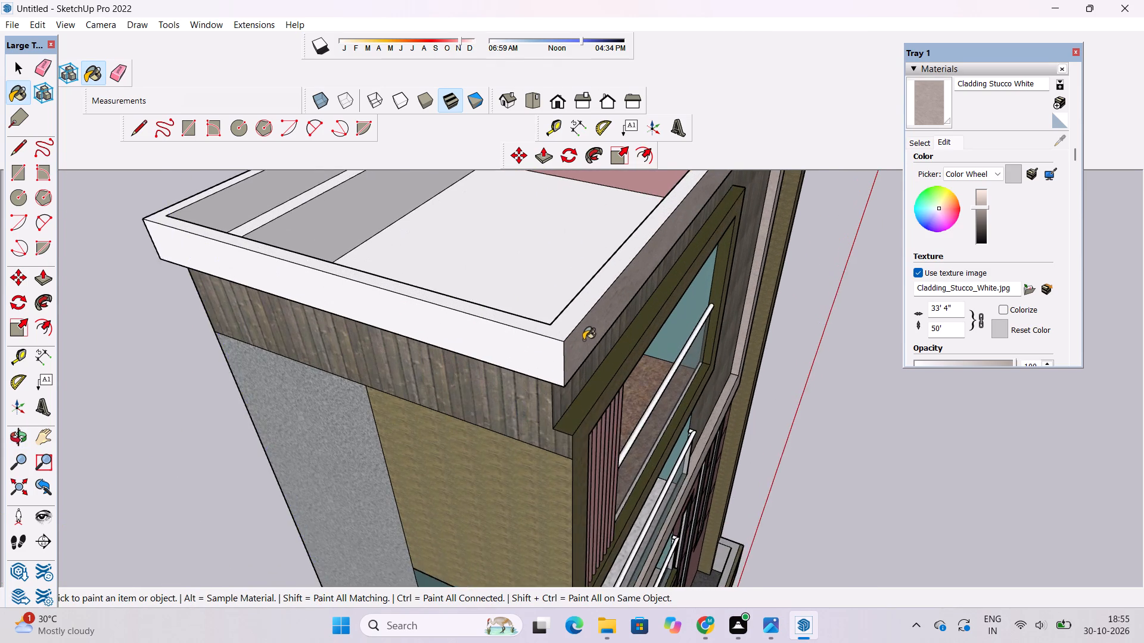
scroll(583, 340, up, 4)
click(558, 322)
click(520, 372)
scroll(617, 405, down, 10)
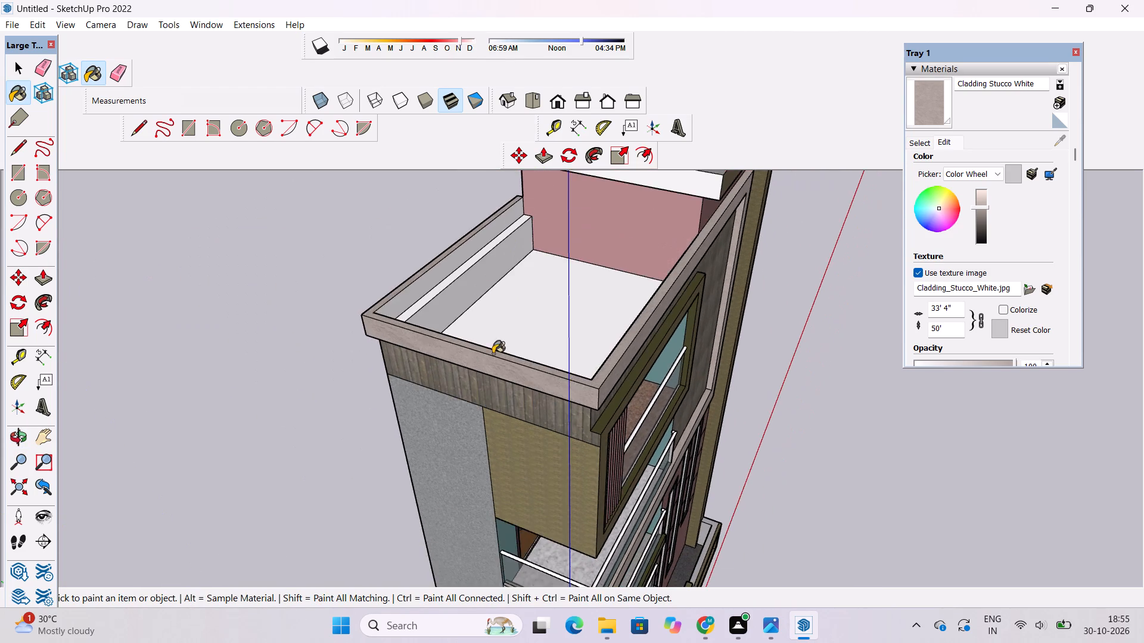
scroll(459, 299, up, 11)
click(423, 255)
scroll(427, 255, down, 11)
Paint the white outer face of the roof-terrace parapet above the grey rear wall with the tinted stucco.
key(o)
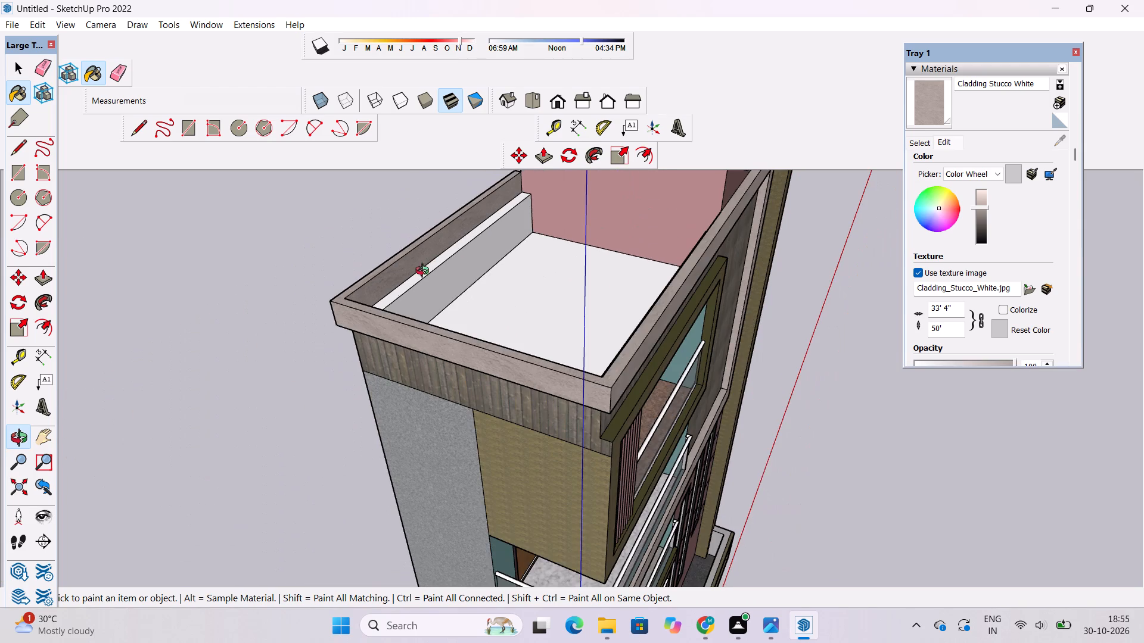
drag(372, 333, 654, 214)
drag(649, 223, 644, 234)
shift+drag(632, 258, 611, 300)
drag(526, 336, 558, 212)
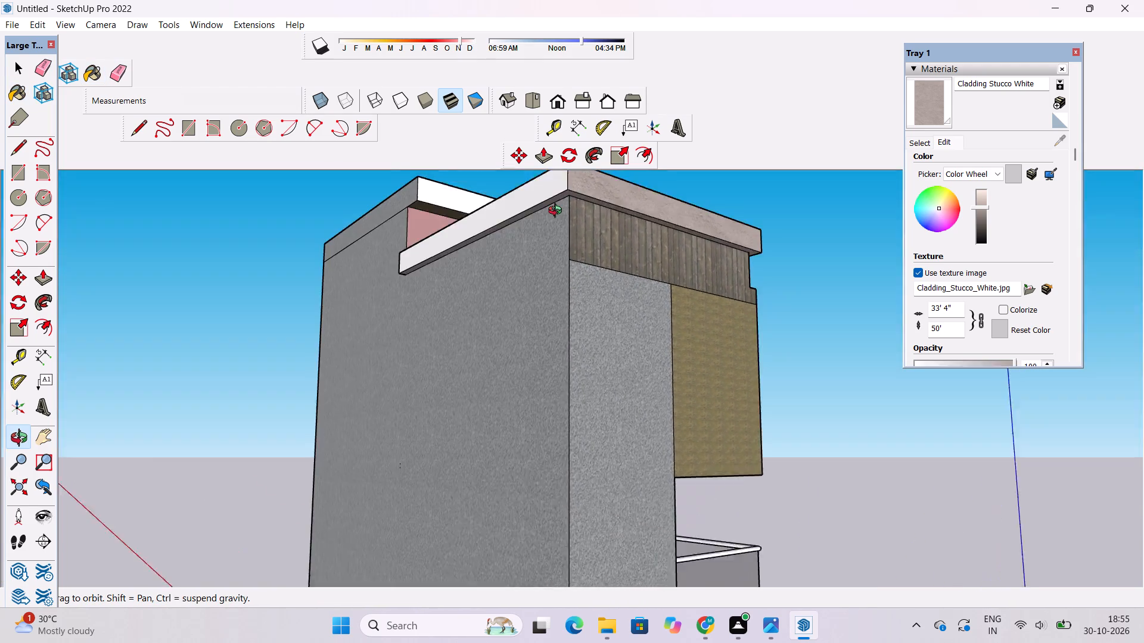
drag(558, 212, 562, 196)
scroll(566, 183, up, 5)
shift+drag(574, 210, 551, 335)
scroll(539, 268, up, 4)
shift+drag(539, 267, 652, 352)
click(923, 107)
click(765, 400)
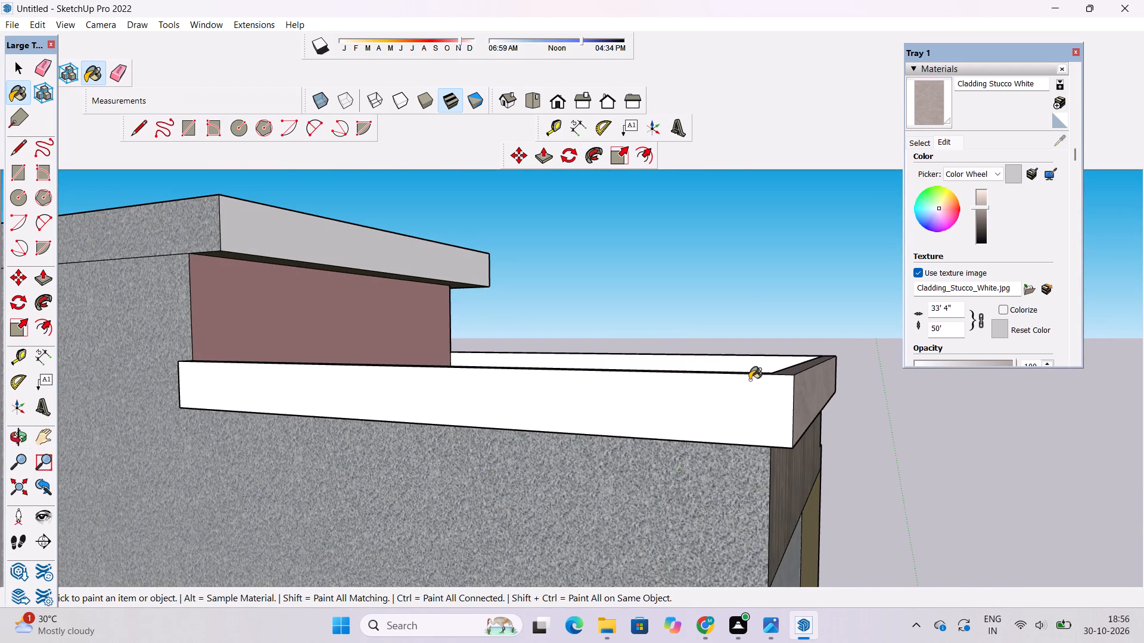
Paint the two remaining upper inner faces of the roof-terrace parapet with the tinted stucco.
key(o)
drag(745, 358, 203, 424)
shift+drag(531, 331, 504, 427)
drag(510, 435, 626, 453)
drag(627, 452, 631, 380)
scroll(631, 376, down, 3)
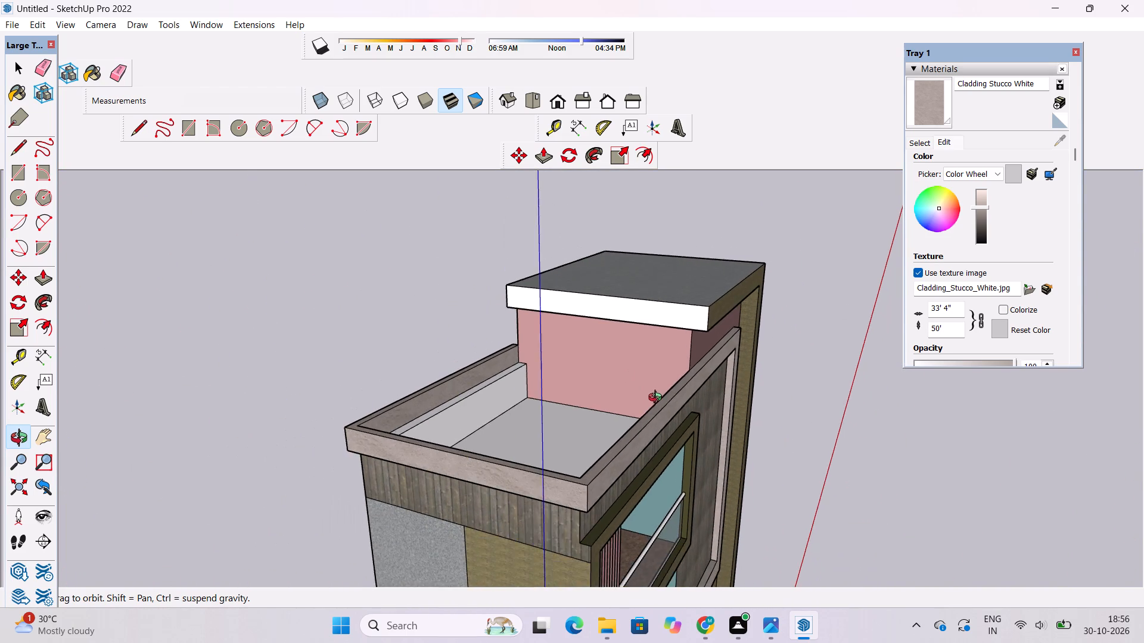
drag(657, 408, 583, 437)
shift+drag(565, 351, 590, 413)
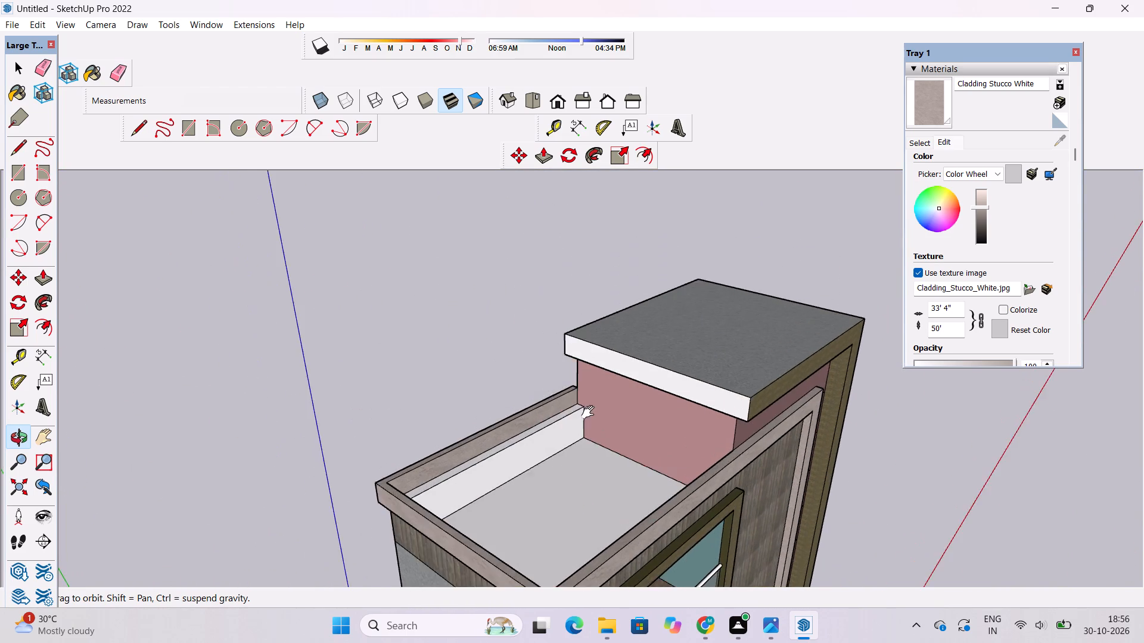
shift+drag(590, 413, 592, 416)
drag(593, 422, 586, 299)
shift+drag(611, 489, 610, 429)
drag(613, 419, 322, 613)
scroll(461, 443, up, 4)
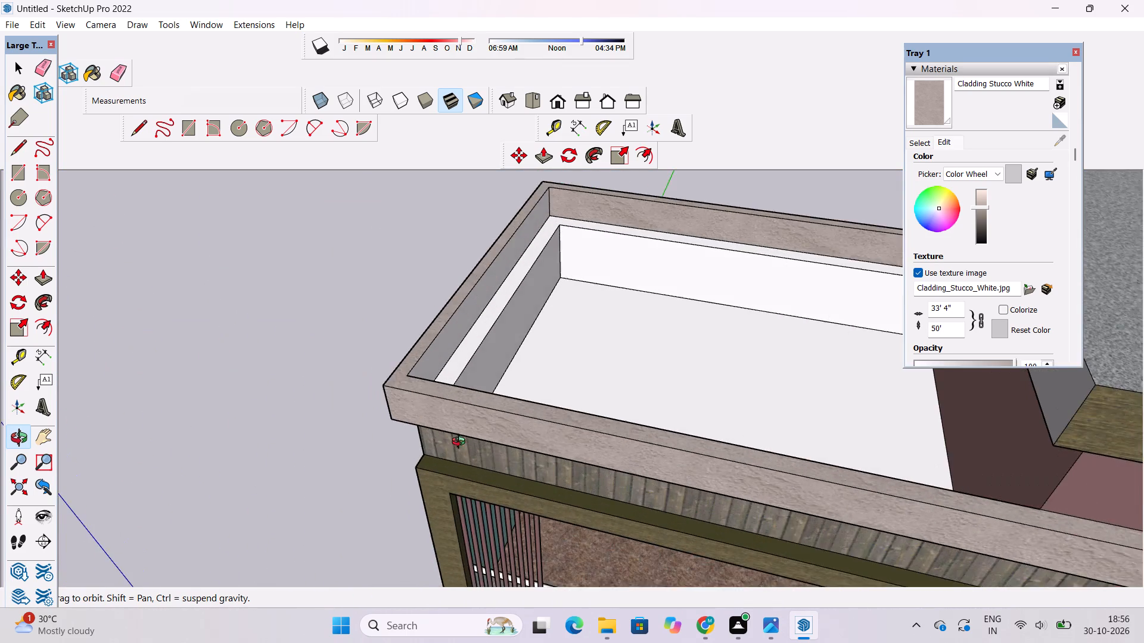
scroll(461, 443, up, 1)
shift+drag(496, 434, 521, 491)
drag(524, 494, 165, 547)
drag(528, 451, 304, 463)
shift+drag(331, 413, 396, 495)
drag(403, 487, 436, 432)
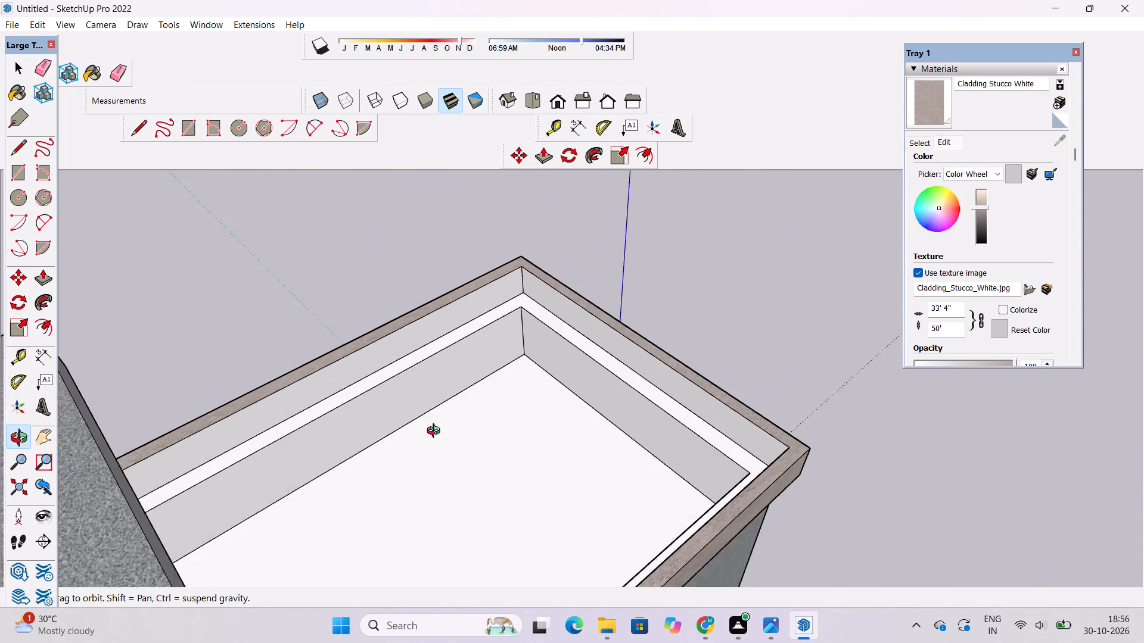
drag(436, 432, 438, 427)
click(925, 99)
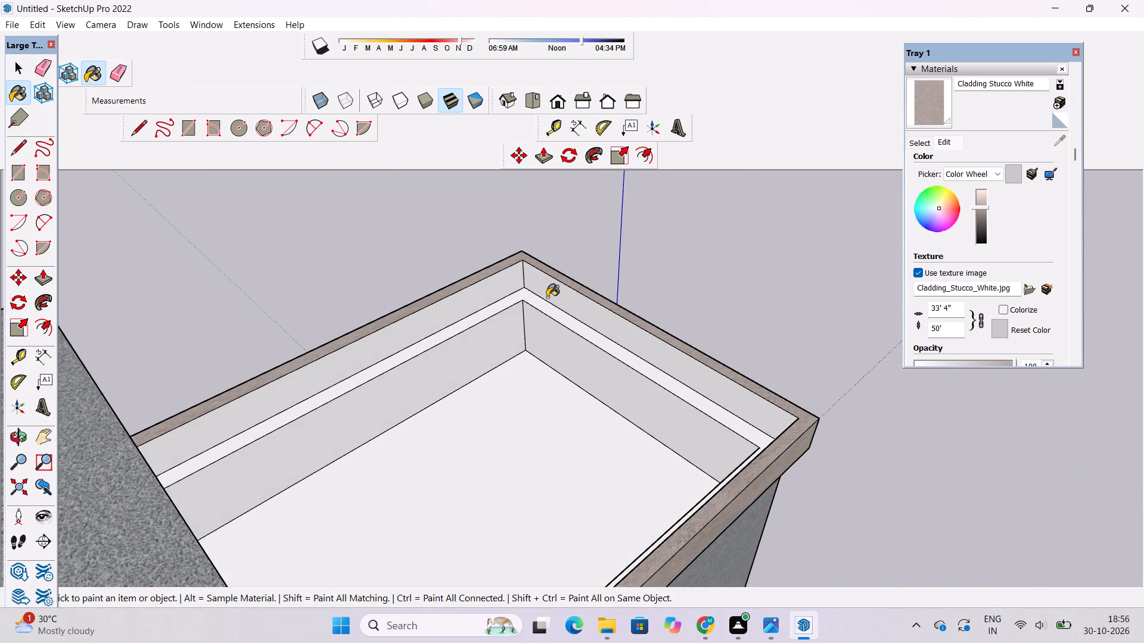
click(547, 292)
click(508, 285)
Examine the roof terrace, parapets, top slab and front facade from several sides for faces that still need a material.
key(o)
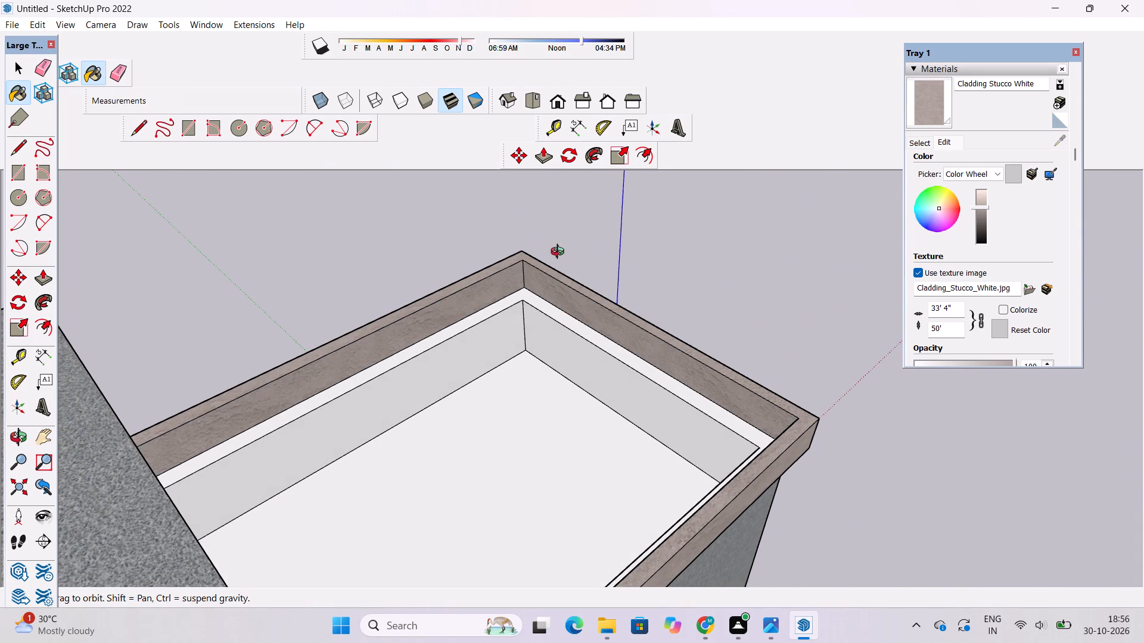
scroll(544, 317, down, 7)
drag(442, 314, 795, 341)
scroll(783, 313, up, 7)
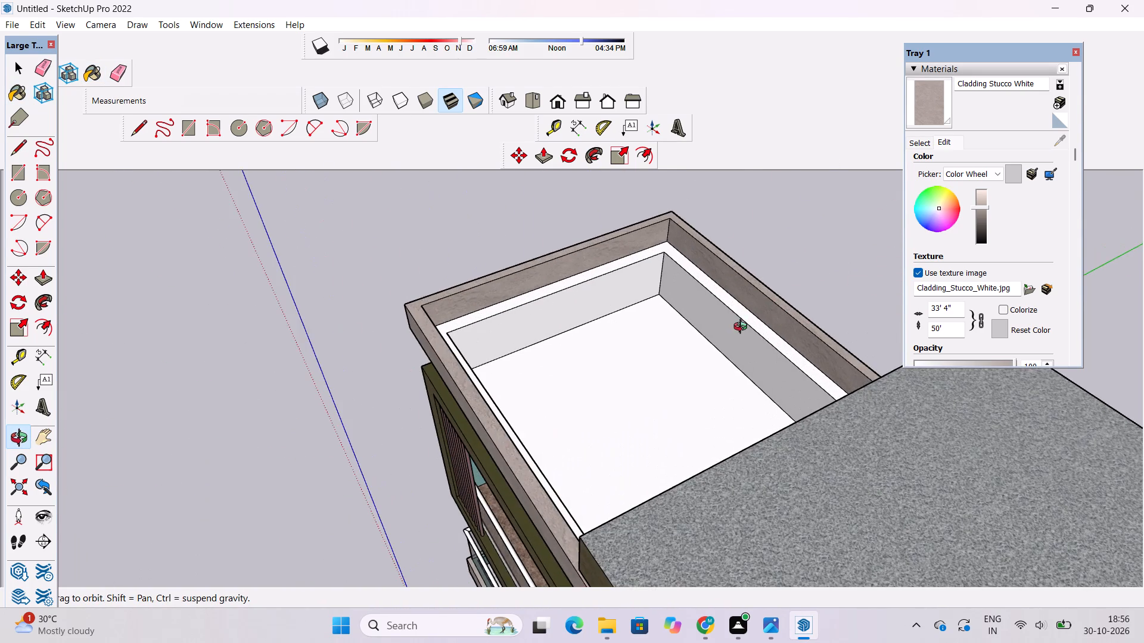
shift+drag(742, 318, 227, 435)
shift+drag(222, 432, 425, 415)
drag(491, 425, 257, 316)
scroll(266, 310, down, 4)
shift+drag(401, 256, 599, 379)
drag(598, 365, 568, 299)
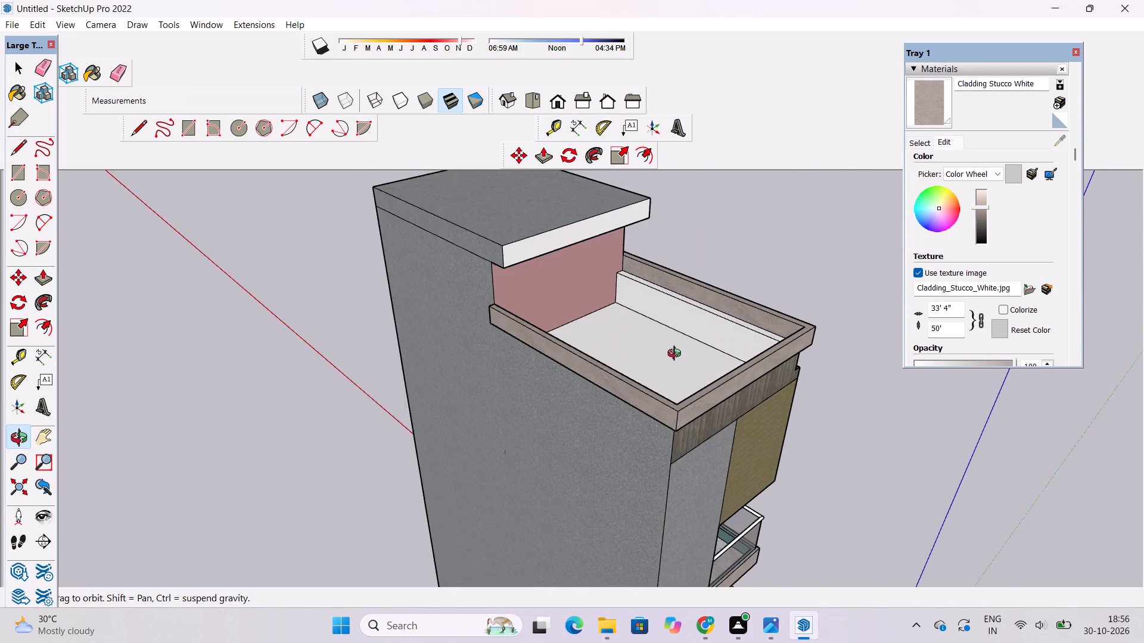
scroll(675, 354, down, 3)
drag(675, 352, 527, 345)
scroll(529, 317, up, 5)
shift+drag(648, 303, 655, 342)
drag(677, 370, 824, 326)
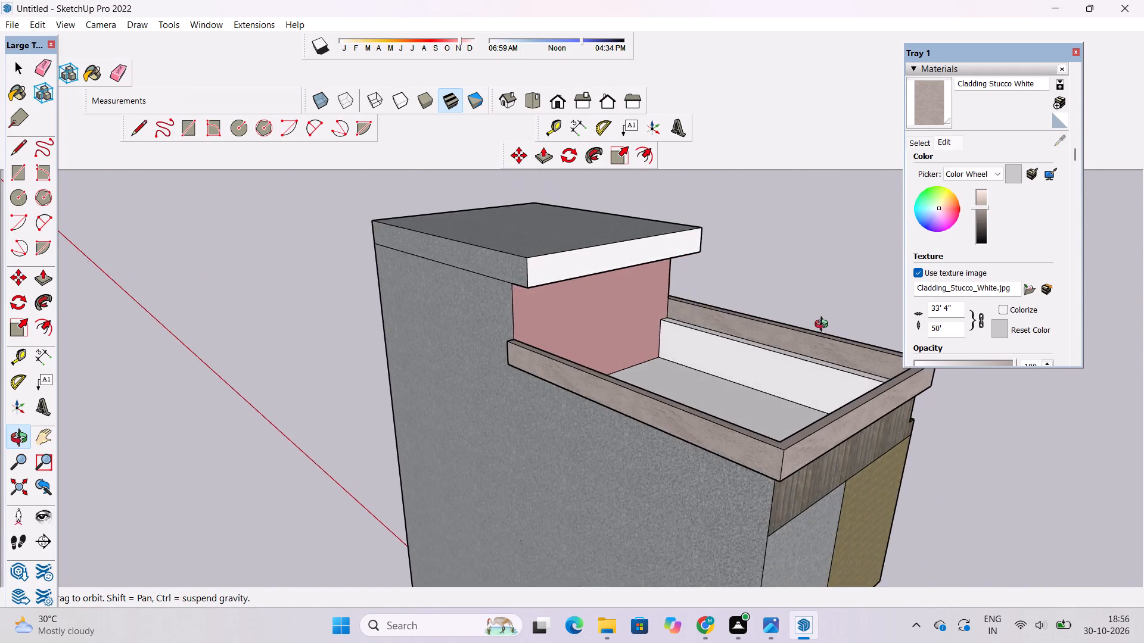
drag(824, 326, 439, 346)
drag(529, 394, 515, 337)
drag(738, 401, 601, 374)
scroll(582, 378, down, 4)
drag(629, 472, 621, 391)
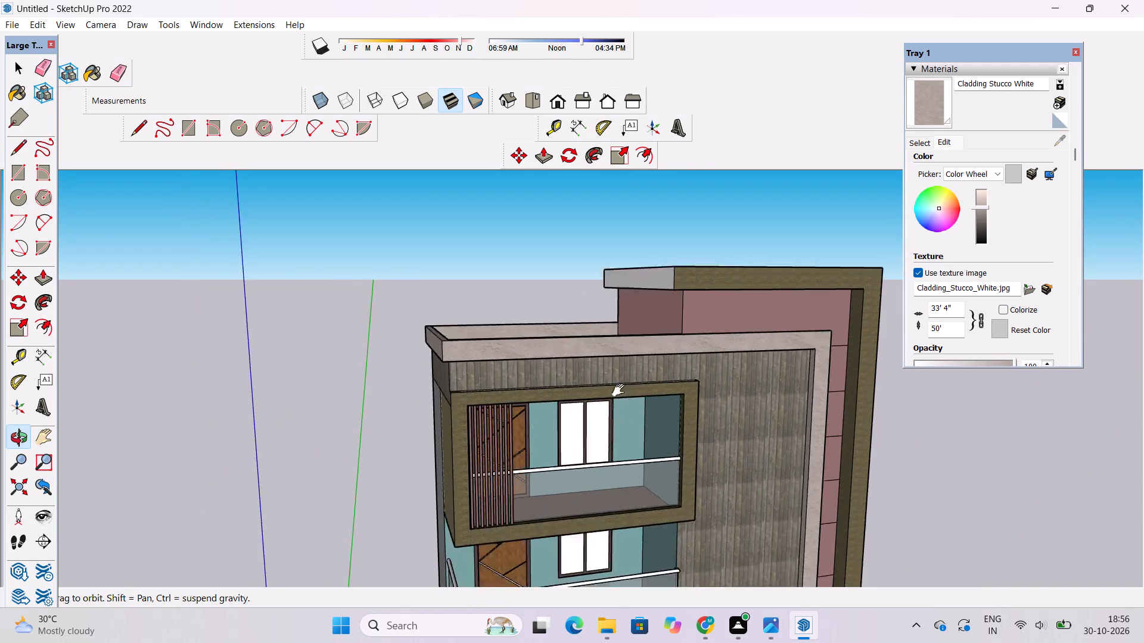
Examine the roof terrace, balconies and front facade from above and from the front for faces that still lack a material.
drag(621, 391, 619, 347)
drag(617, 343, 569, 520)
scroll(530, 273, up, 3)
shift+drag(530, 274, 534, 307)
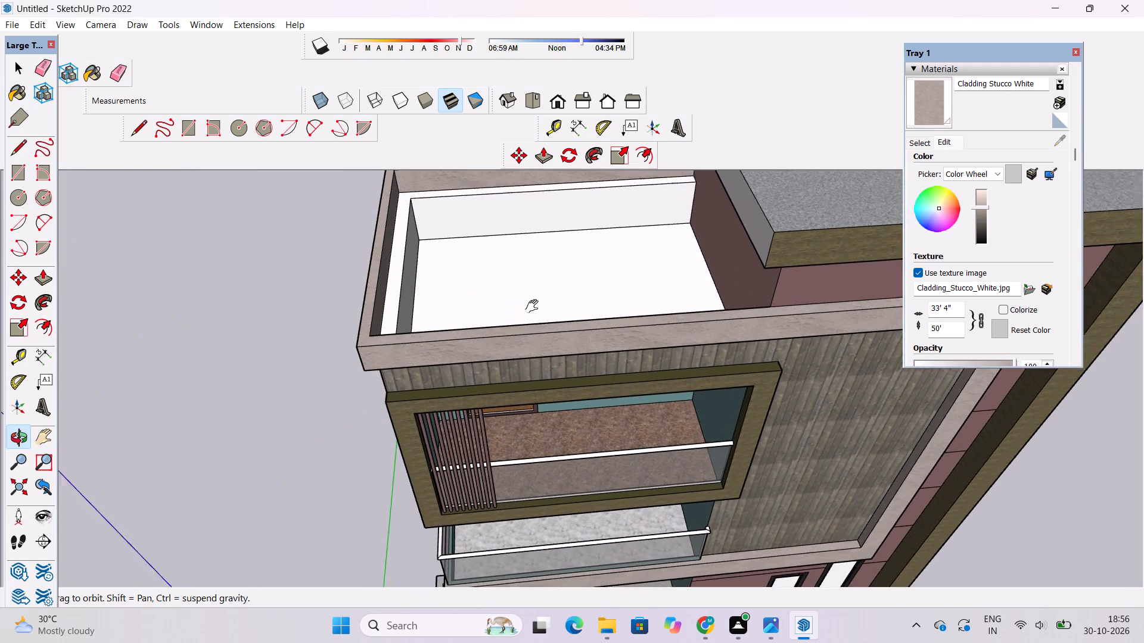
shift+drag(534, 307, 534, 307)
drag(534, 311, 446, 329)
scroll(501, 232, down, 9)
shift+drag(561, 388, 577, 323)
drag(602, 355, 613, 357)
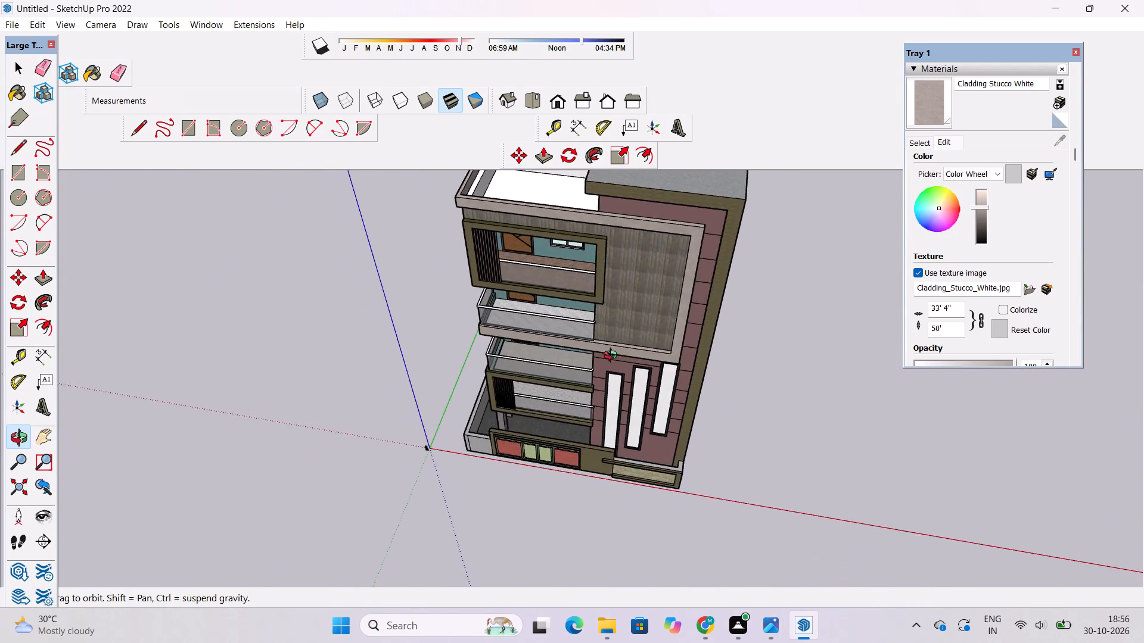
drag(613, 357, 707, 223)
scroll(620, 277, up, 8)
scroll(620, 277, down, 5)
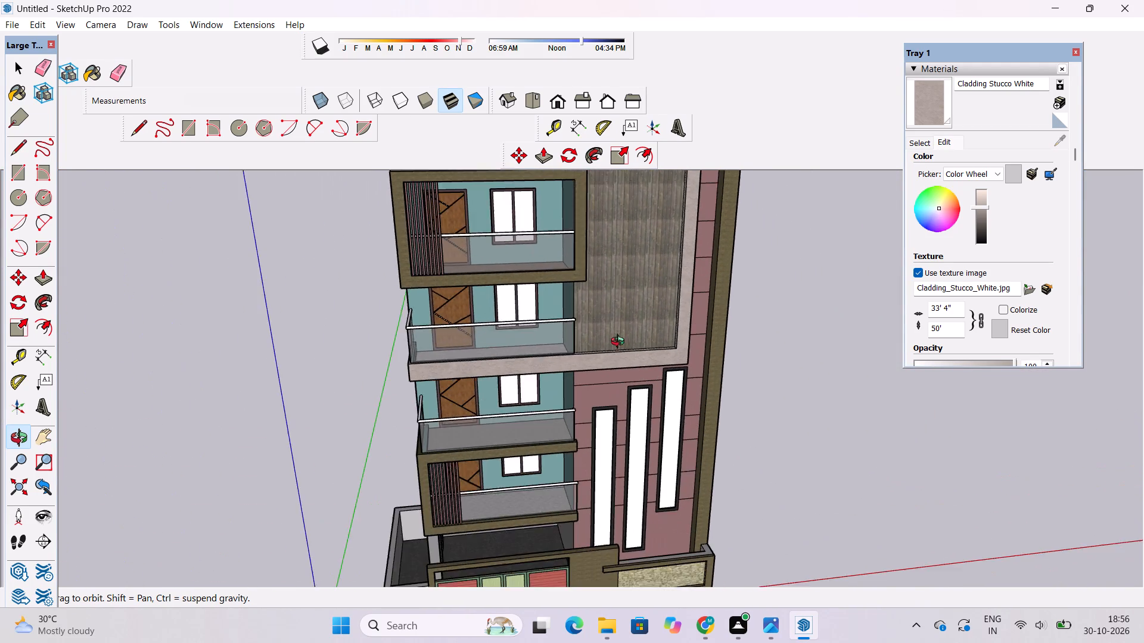
shift+drag(610, 359, 619, 225)
Examine the ground-floor gate, compound wall, side columns and grey side wall, finishing with an overall view of the building.
scroll(492, 397, up, 9)
drag(506, 438, 505, 327)
drag(517, 328, 669, 341)
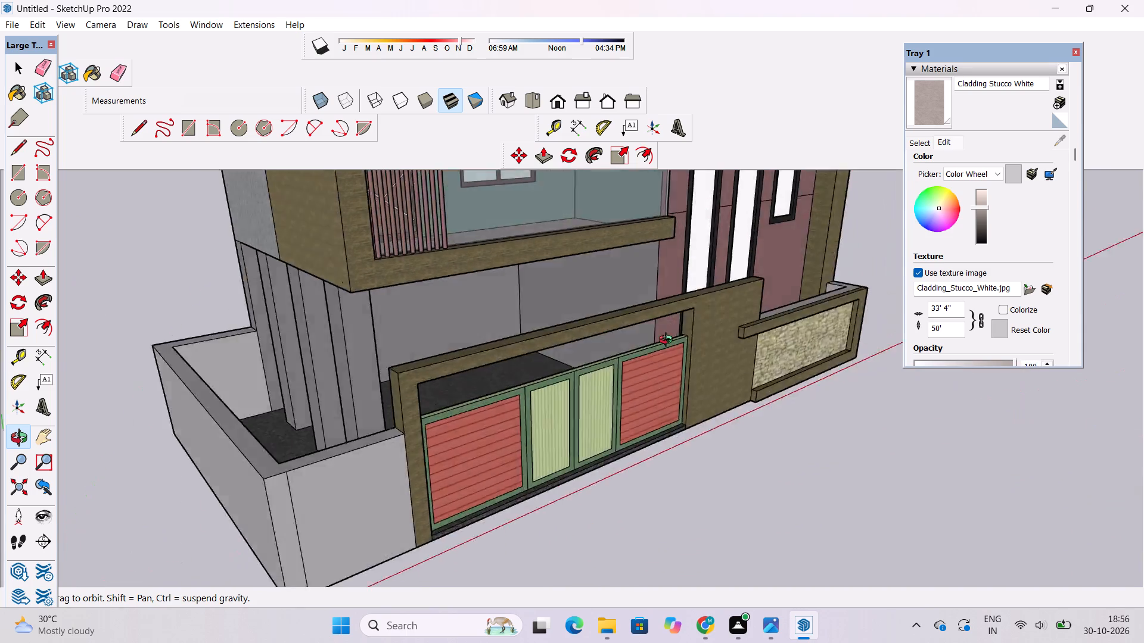
drag(669, 341, 396, 527)
scroll(490, 357, down, 5)
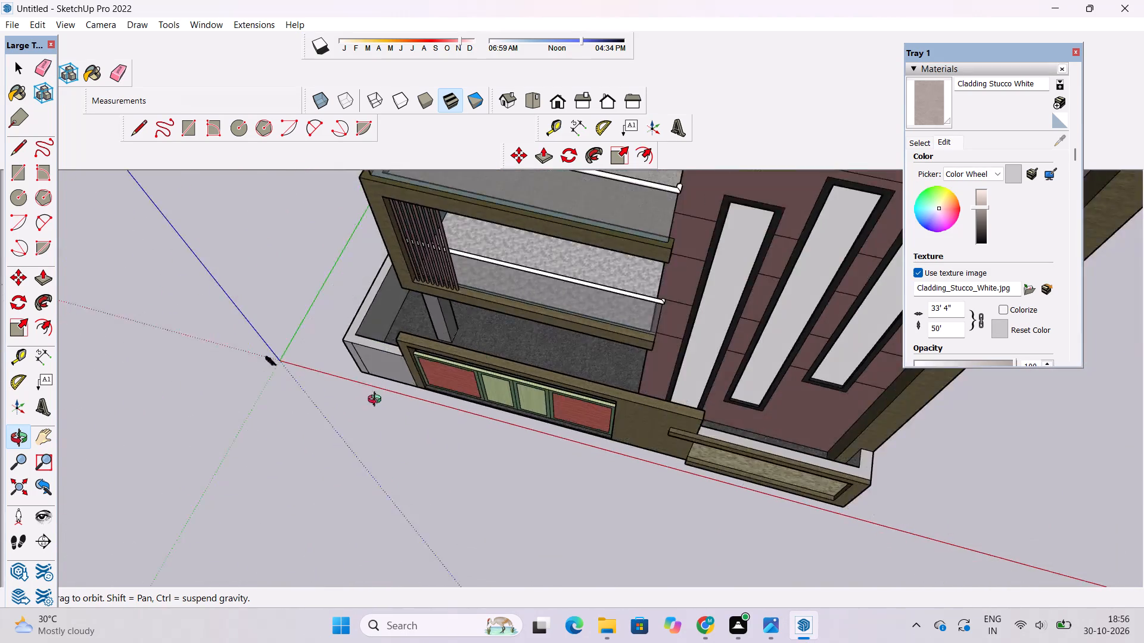
drag(399, 410, 951, 261)
scroll(421, 475, up, 4)
drag(474, 527, 279, 278)
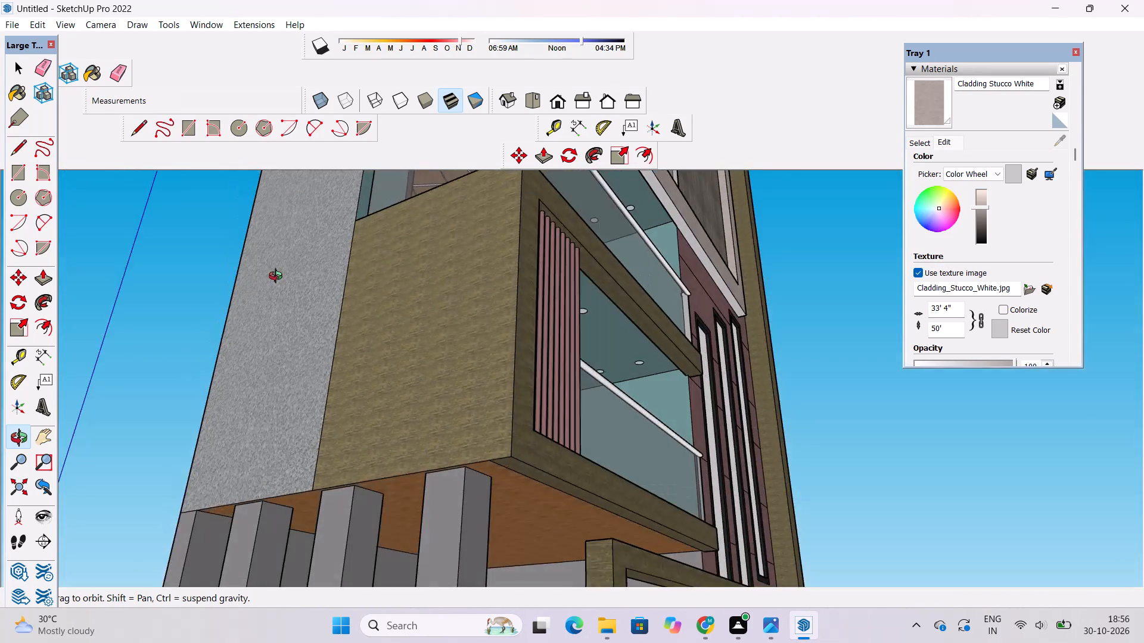
scroll(278, 291, down, 13)
drag(400, 320, 453, 412)
scroll(453, 395, down, 5)
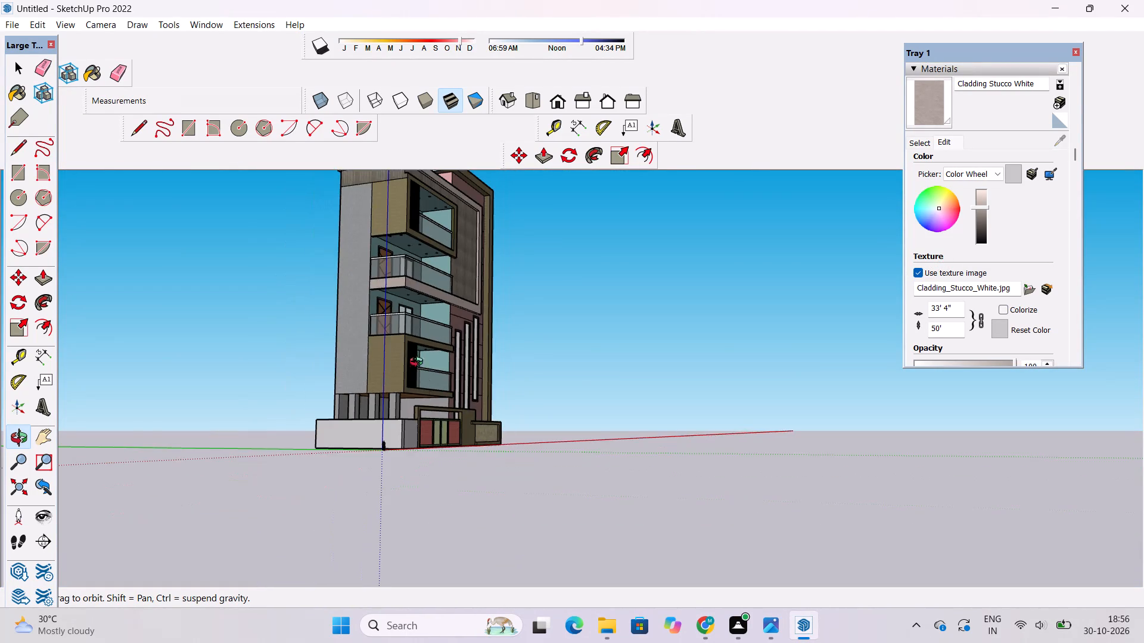
scroll(381, 398, down, 5)
scroll(439, 308, up, 4)
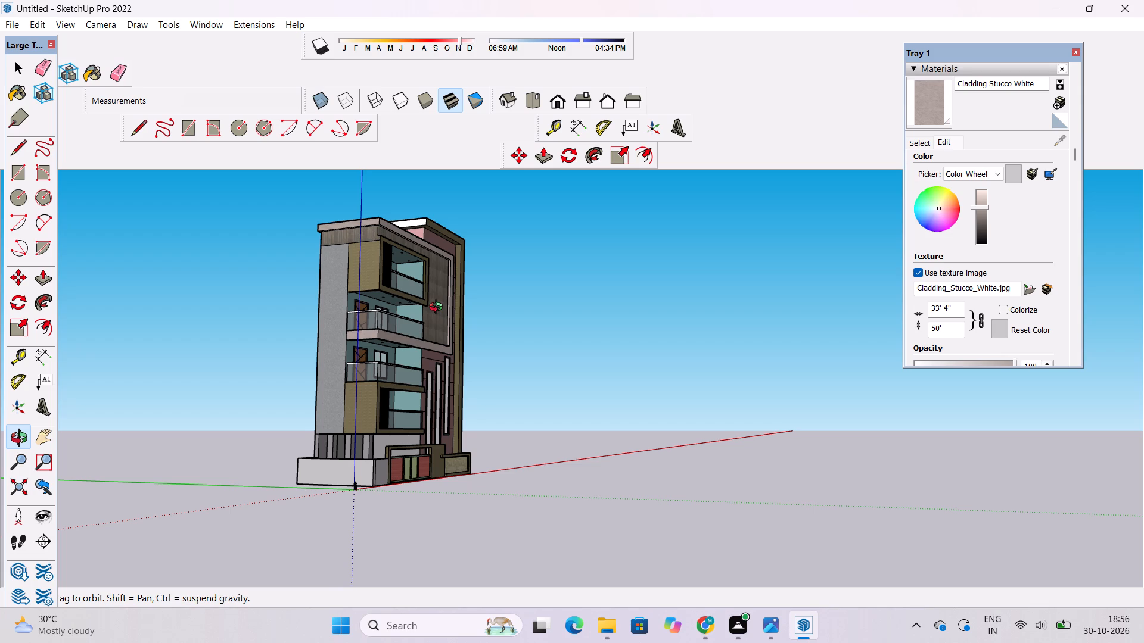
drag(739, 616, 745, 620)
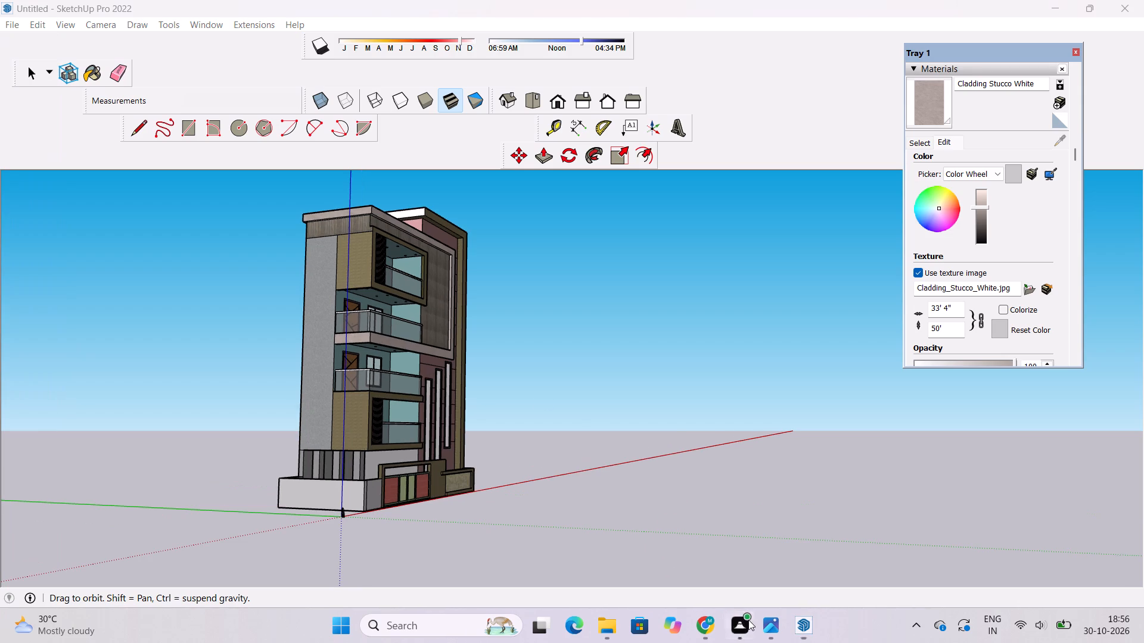
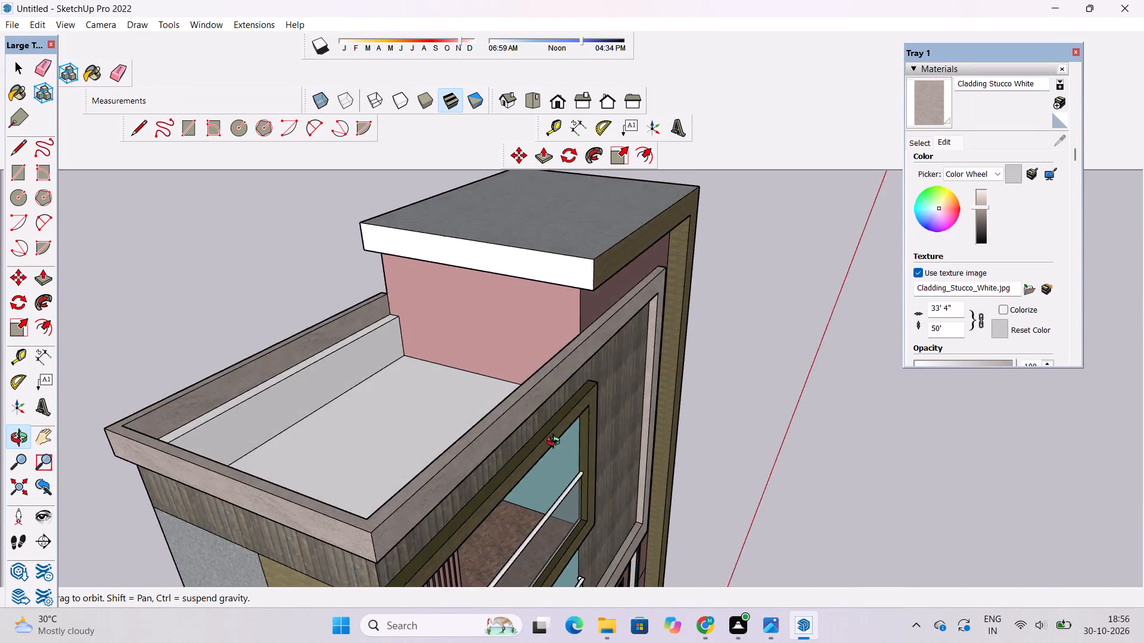
Examine the roof terrace, its parapet and the front facade from several angles for surfaces still without a material.
drag(556, 443, 757, 416)
drag(508, 406, 489, 320)
drag(642, 334, 487, 360)
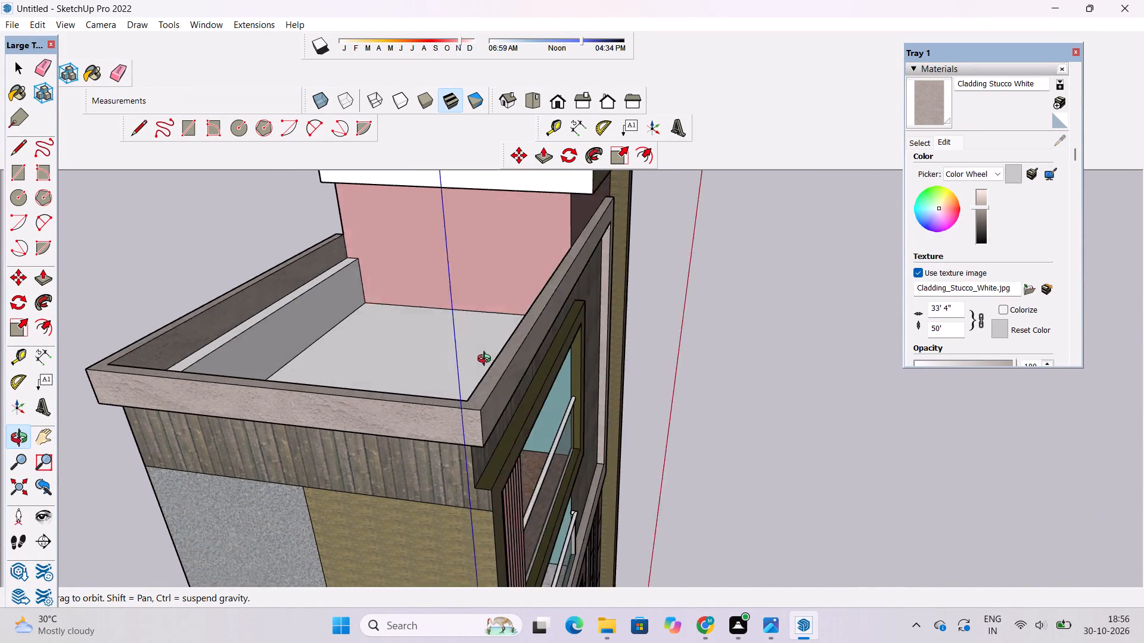
drag(487, 360, 477, 360)
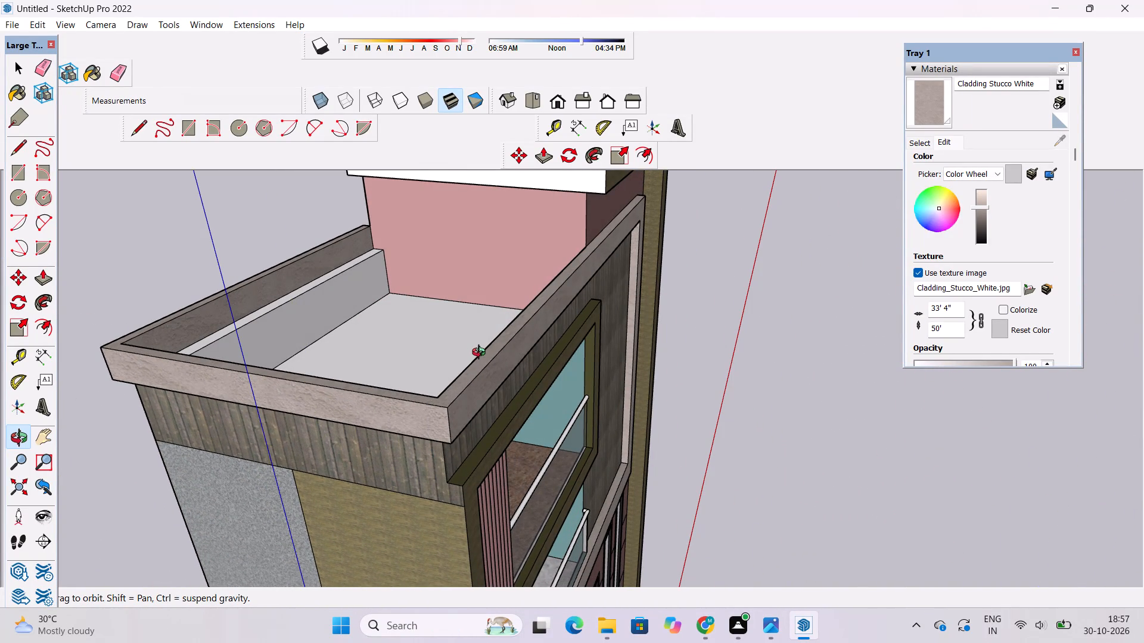
shift+drag(513, 362, 516, 351)
drag(570, 351, 446, 360)
scroll(438, 343, down, 4)
shift+drag(470, 332, 491, 364)
drag(495, 370, 458, 365)
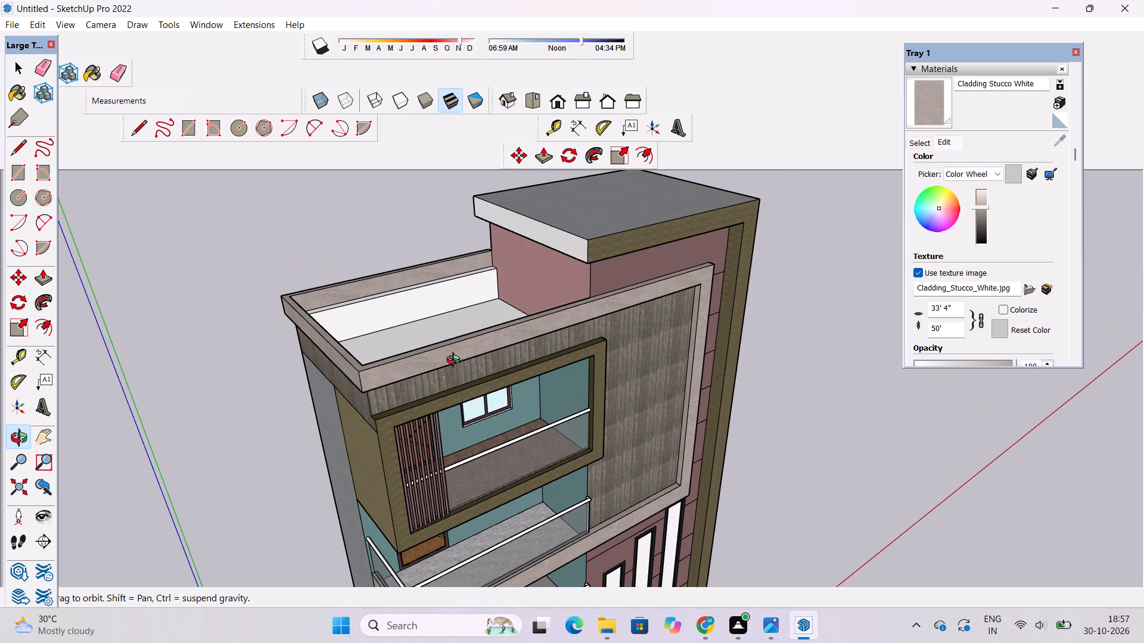
shift+drag(488, 315, 490, 347)
drag(490, 382, 375, 374)
scroll(374, 358, up, 2)
shift+drag(377, 362, 378, 314)
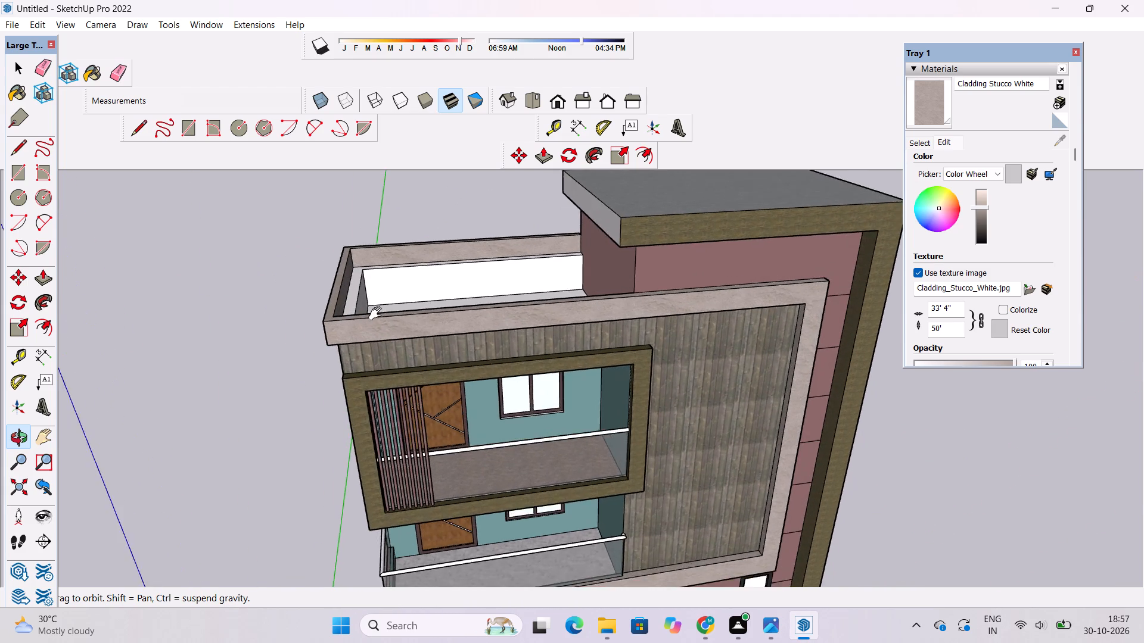
shift+drag(388, 321, 582, 363)
scroll(575, 331, down, 2)
drag(593, 350, 415, 466)
scroll(425, 406, up, 3)
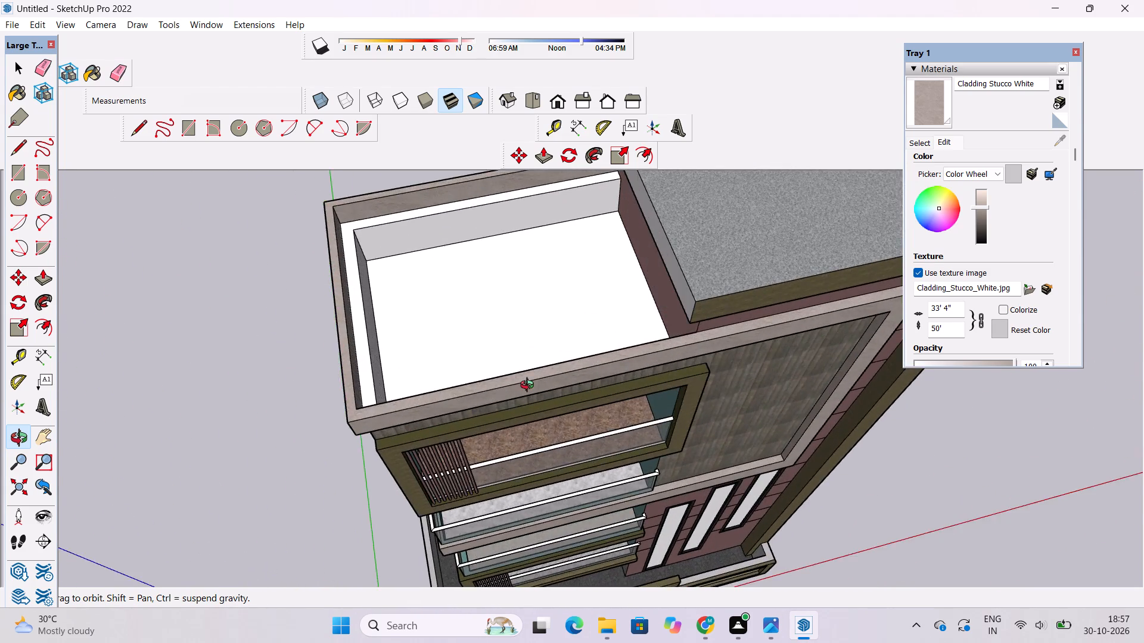
drag(525, 395, 433, 410)
shift+click(460, 391)
drag(457, 399, 422, 400)
scroll(374, 348, up, 3)
drag(467, 308, 455, 351)
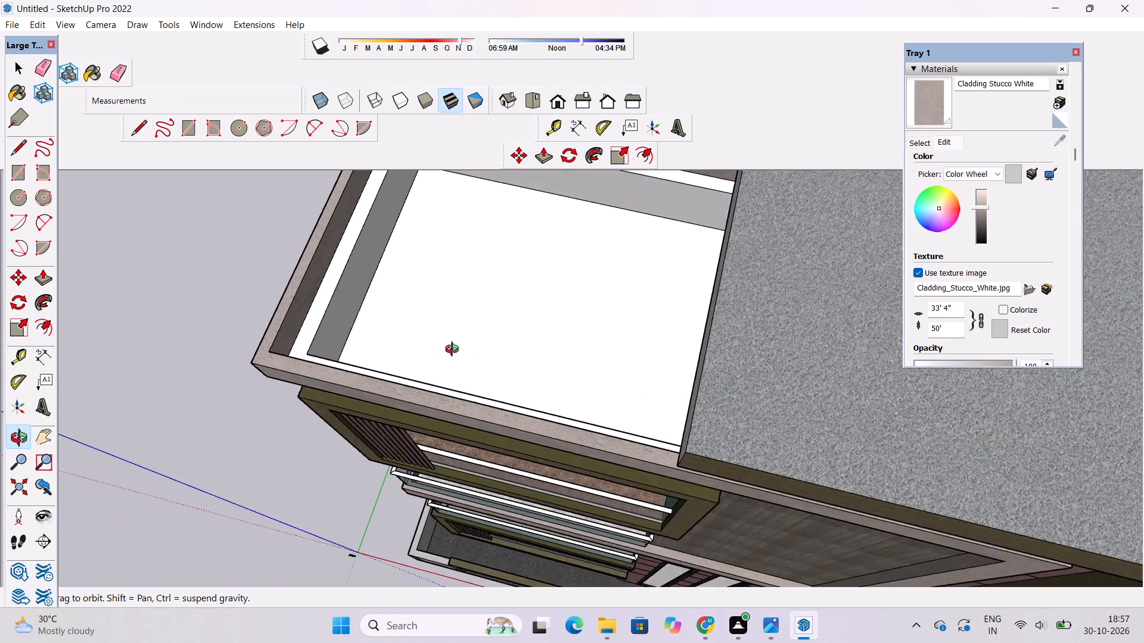
drag(455, 351, 563, 302)
scroll(458, 396, down, 6)
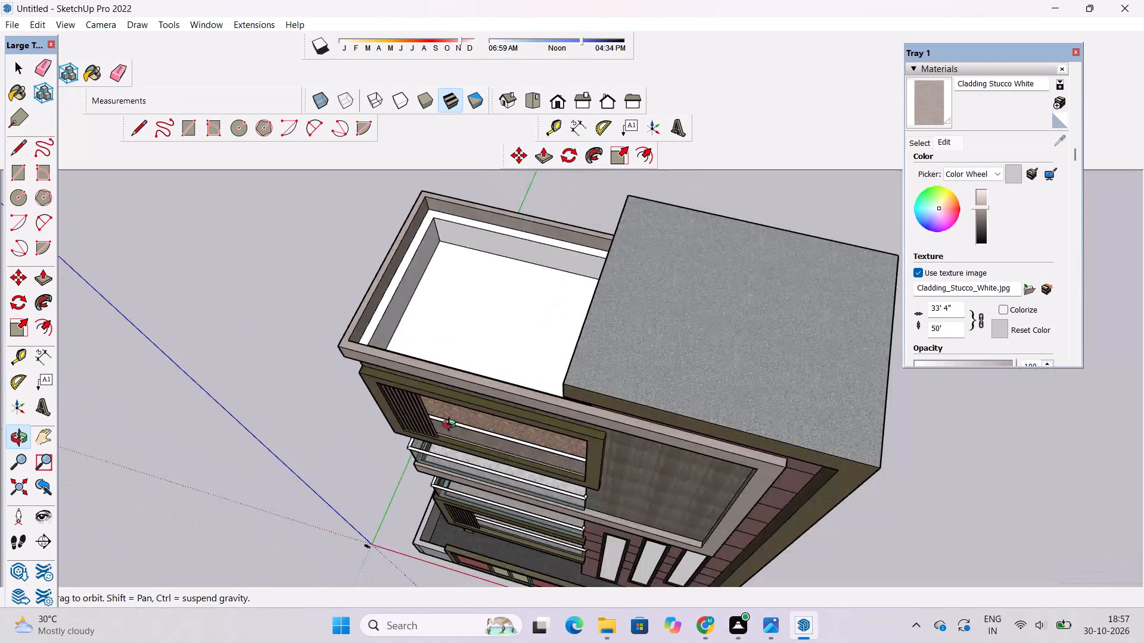
drag(442, 456, 537, 402)
scroll(426, 378, down, 4)
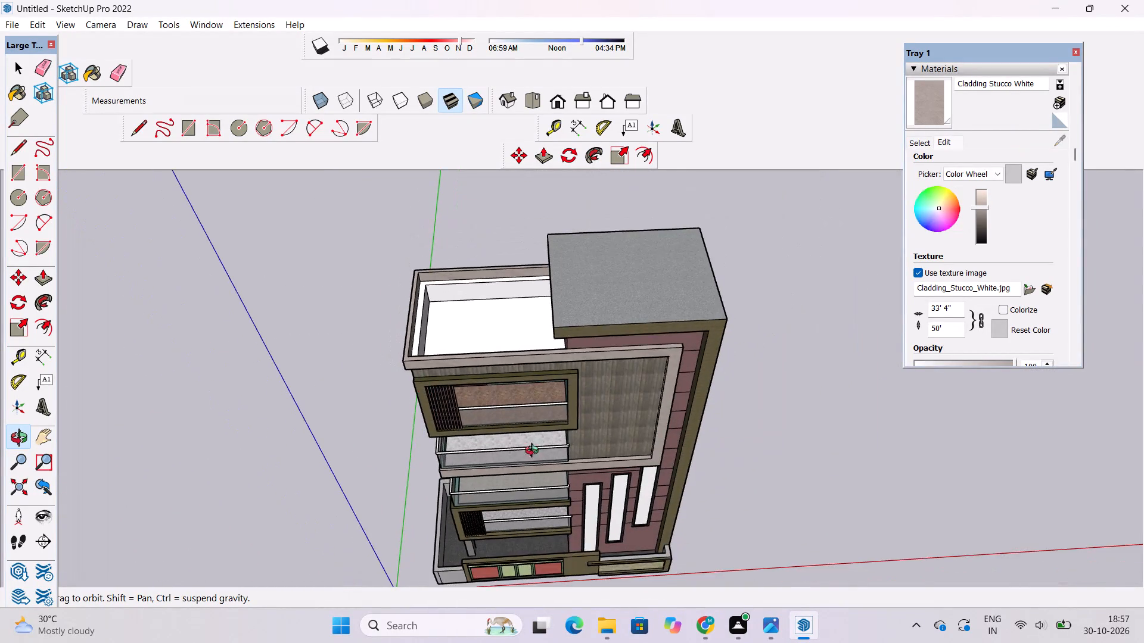
drag(534, 452, 465, 325)
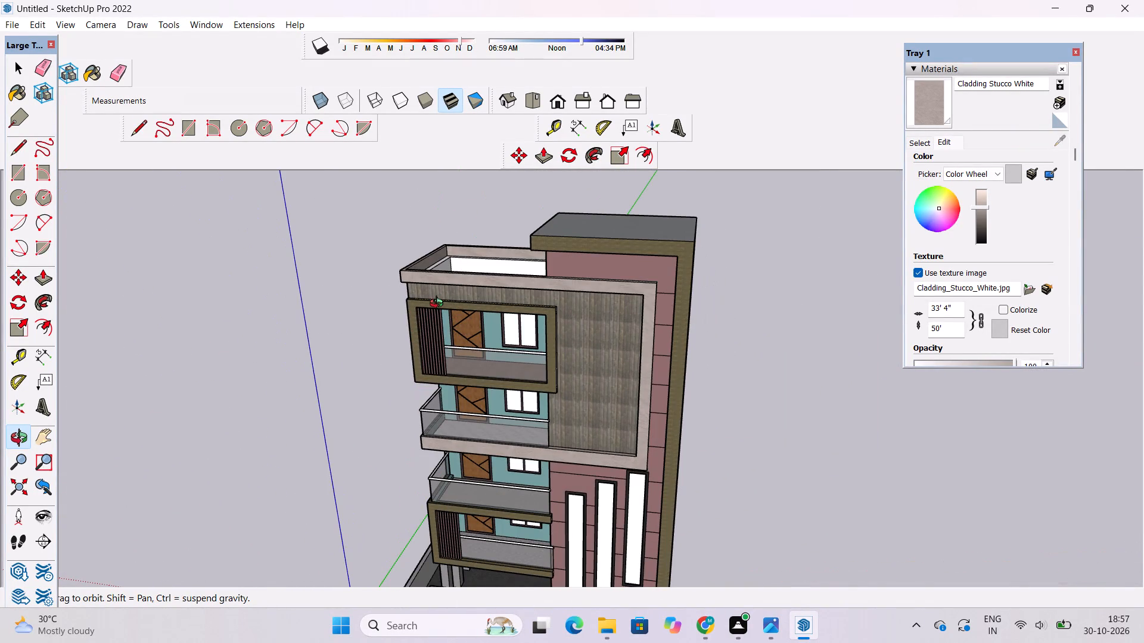
scroll(439, 305, down, 6)
drag(458, 334, 478, 355)
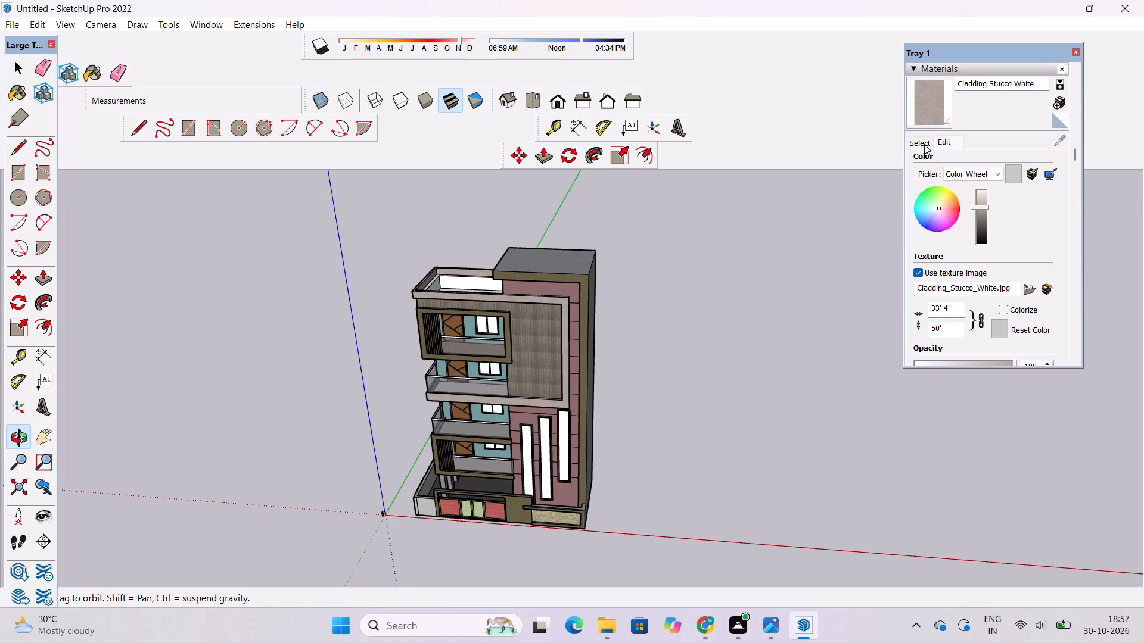
Paint the terrace parapet's inner ledge and the visible inner wall faces with 0132_LightGray from the Colors-Named collection.
click(924, 144)
click(978, 160)
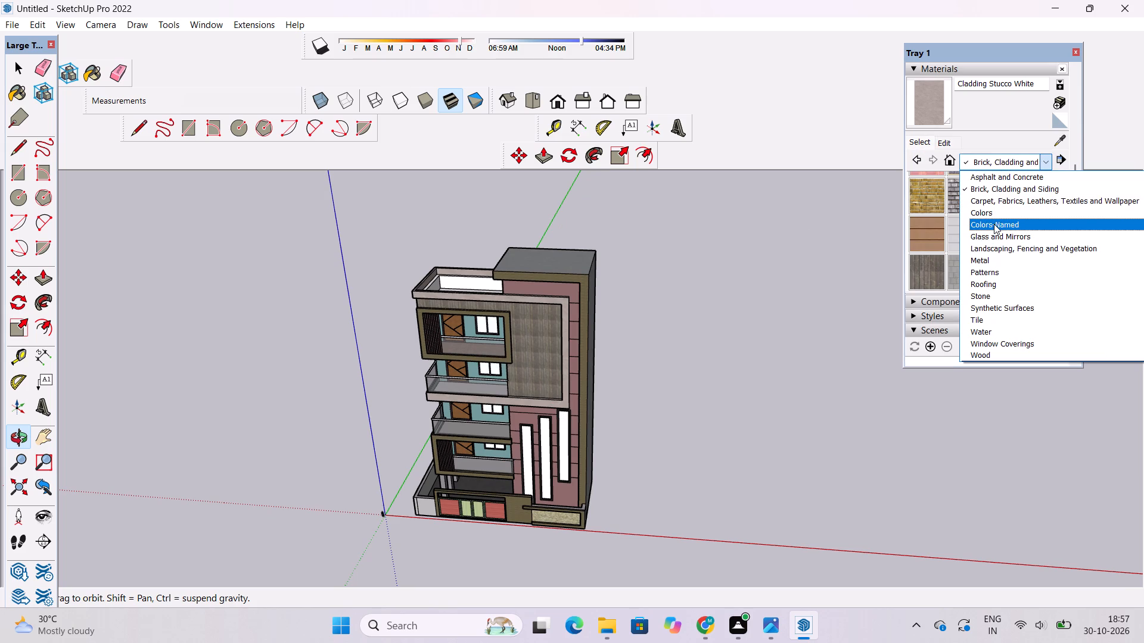
click(994, 224)
scroll(995, 226, down, 9)
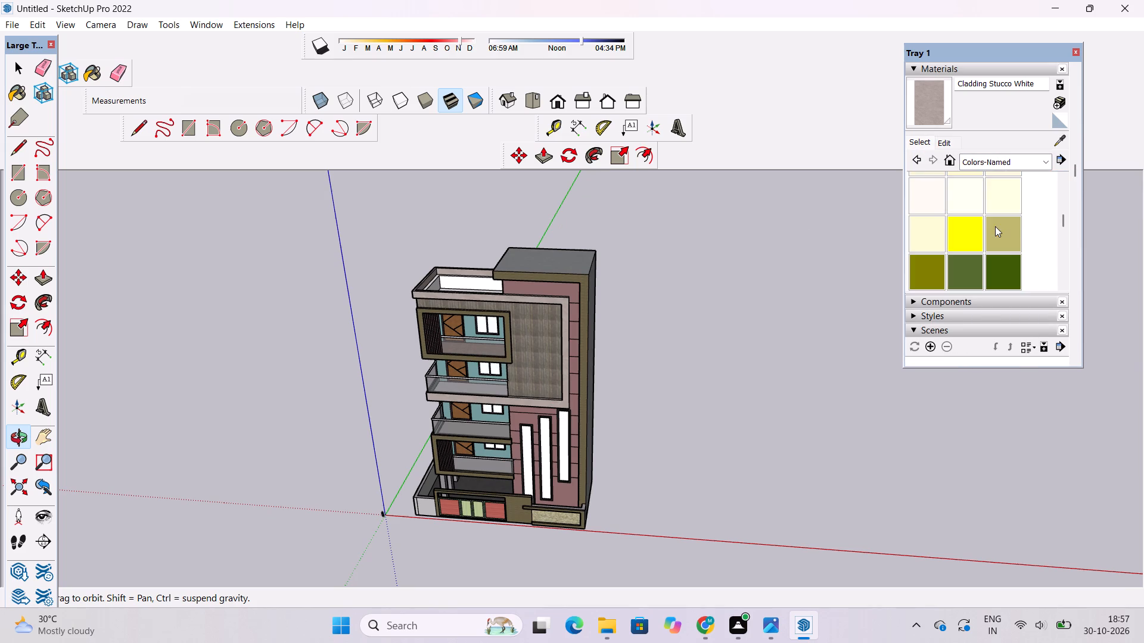
scroll(995, 226, down, 12)
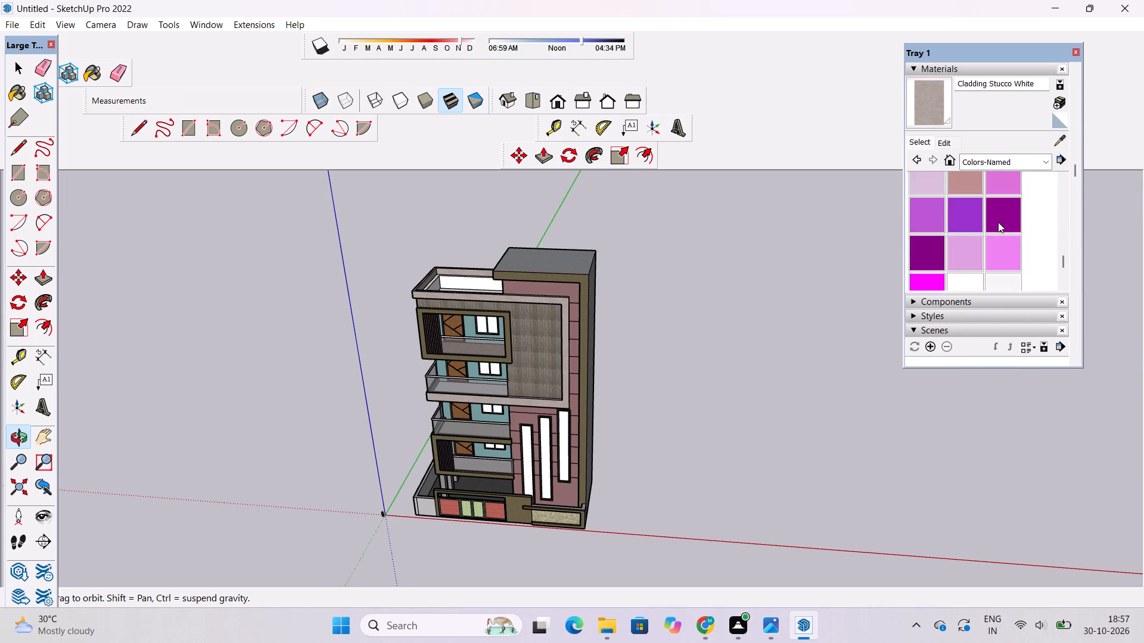
scroll(998, 222, down, 2)
click(992, 189)
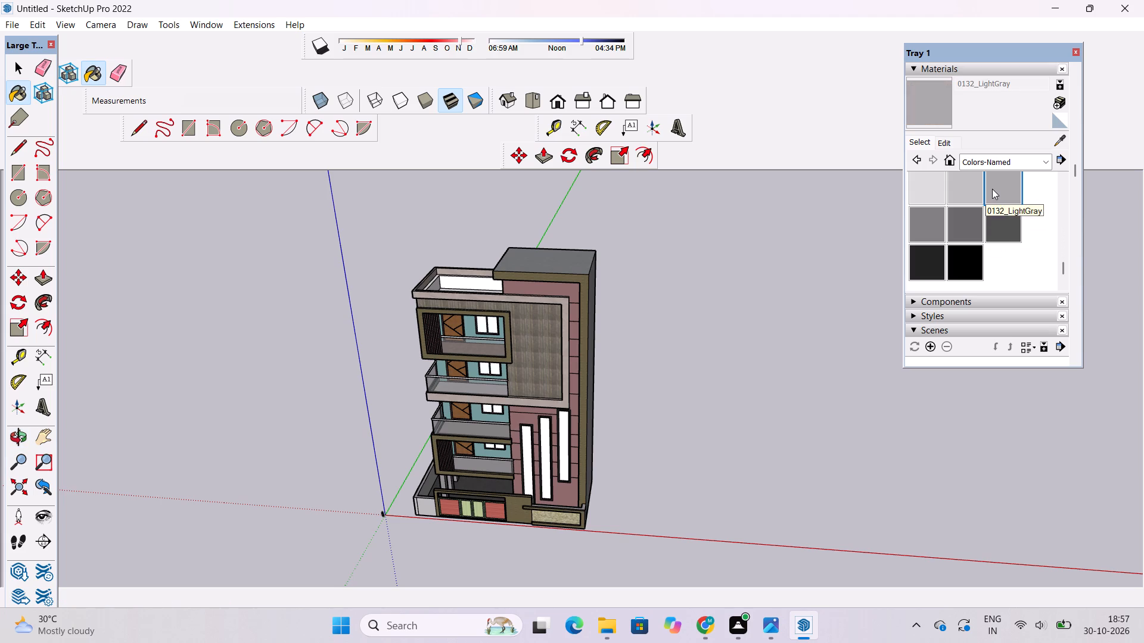
scroll(411, 258, up, 20)
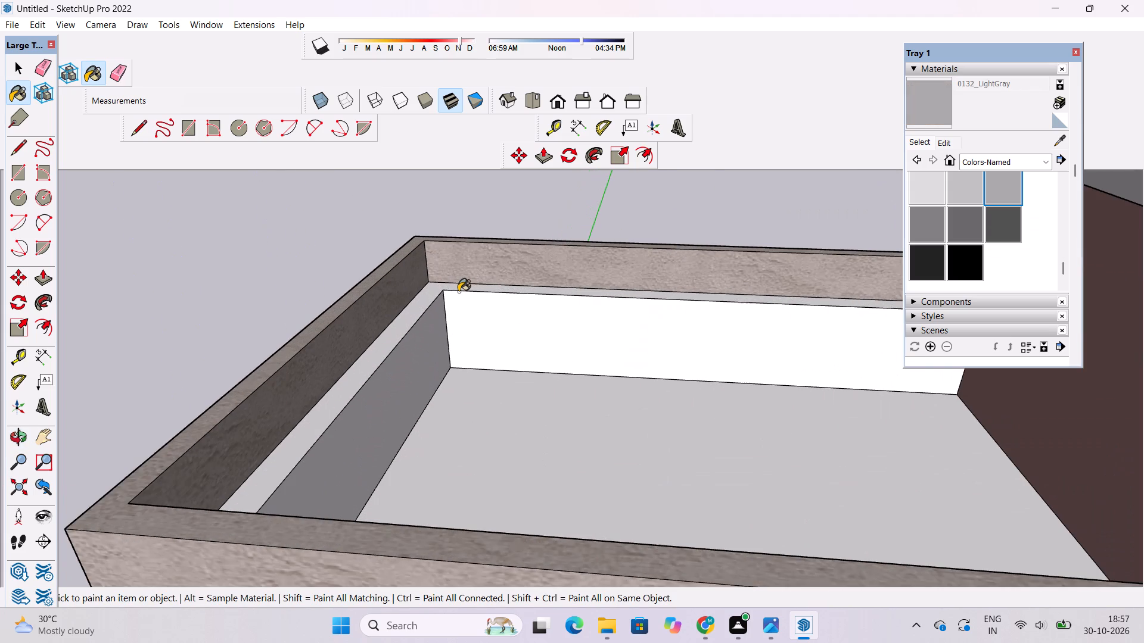
click(436, 288)
click(439, 321)
click(466, 311)
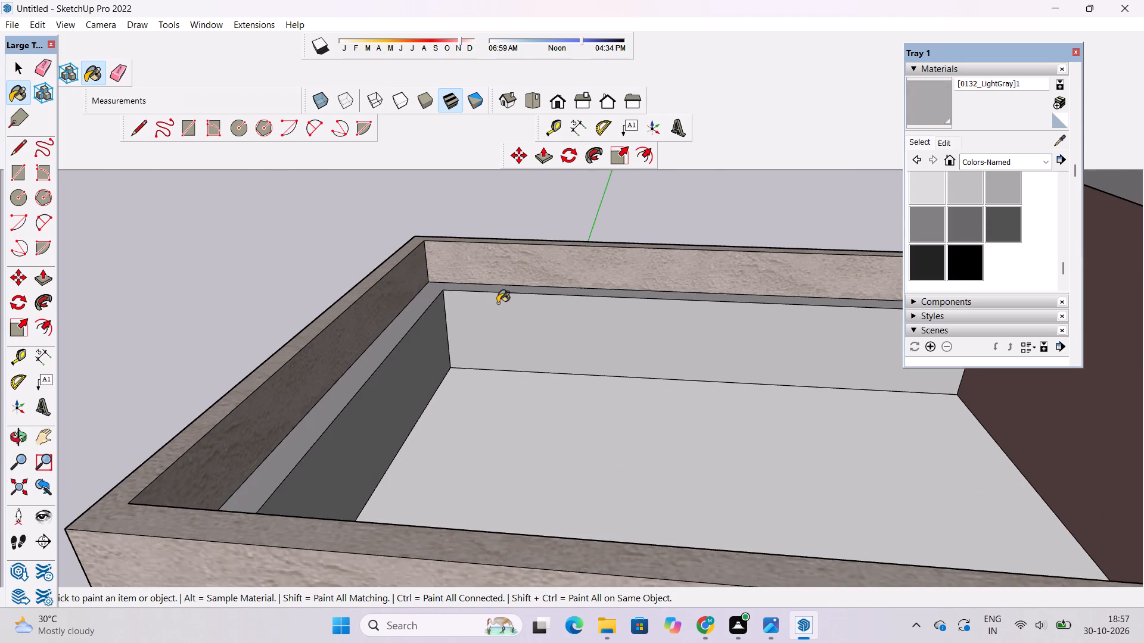
Paint the remaining white inner face of the terrace's front parapet with the same 0132_LightGray material.
key(o)
drag(341, 340, 646, 405)
drag(603, 391, 459, 389)
shift+drag(459, 389, 747, 352)
shift+drag(758, 327, 528, 361)
shift+drag(528, 361, 756, 444)
scroll(756, 381, up, 3)
shift+drag(729, 369, 633, 369)
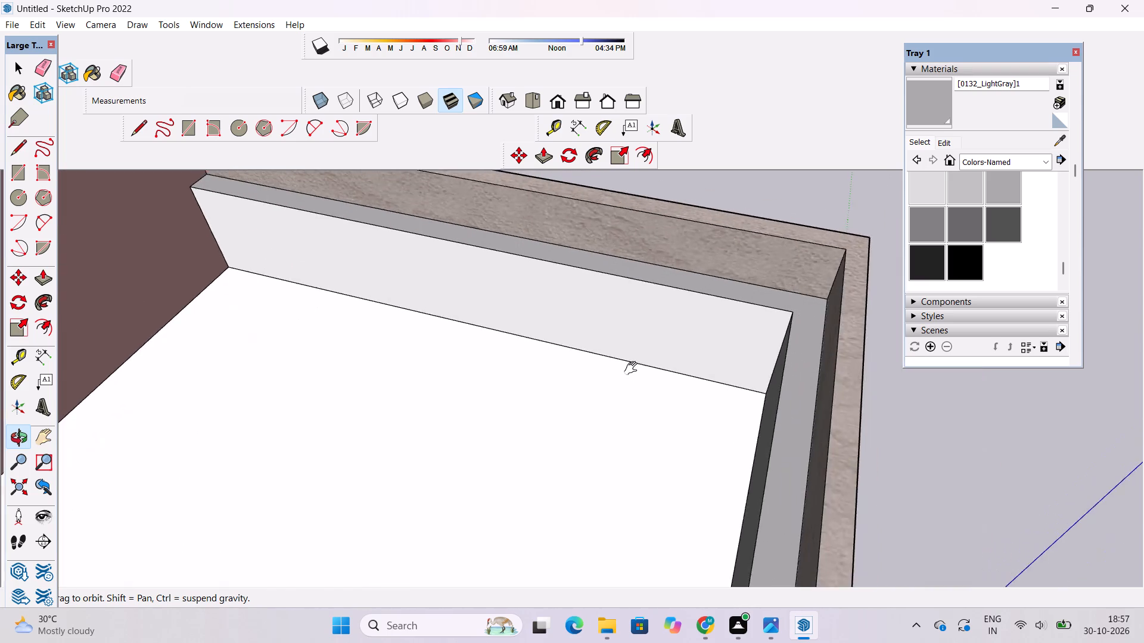
shift+drag(633, 369, 634, 369)
drag(633, 369, 650, 343)
click(920, 117)
click(750, 279)
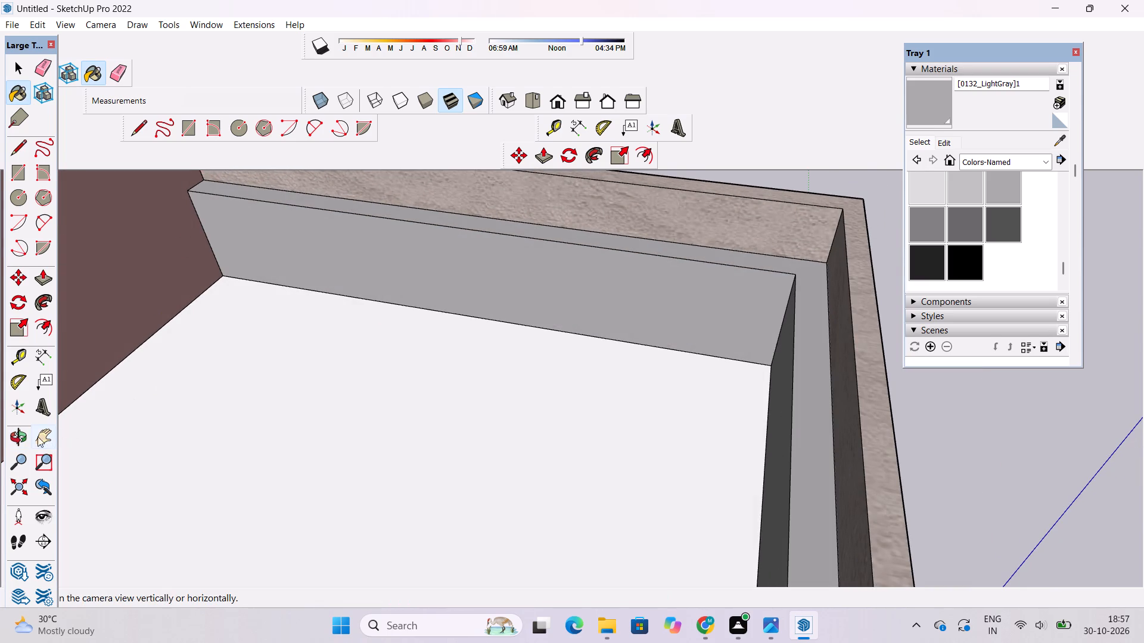
Paint the white side edge of the stair tower's roof slab with Wood Lumber ButtJoined from the Wood collection.
click(17, 436)
scroll(509, 339, down, 14)
drag(645, 429, 225, 470)
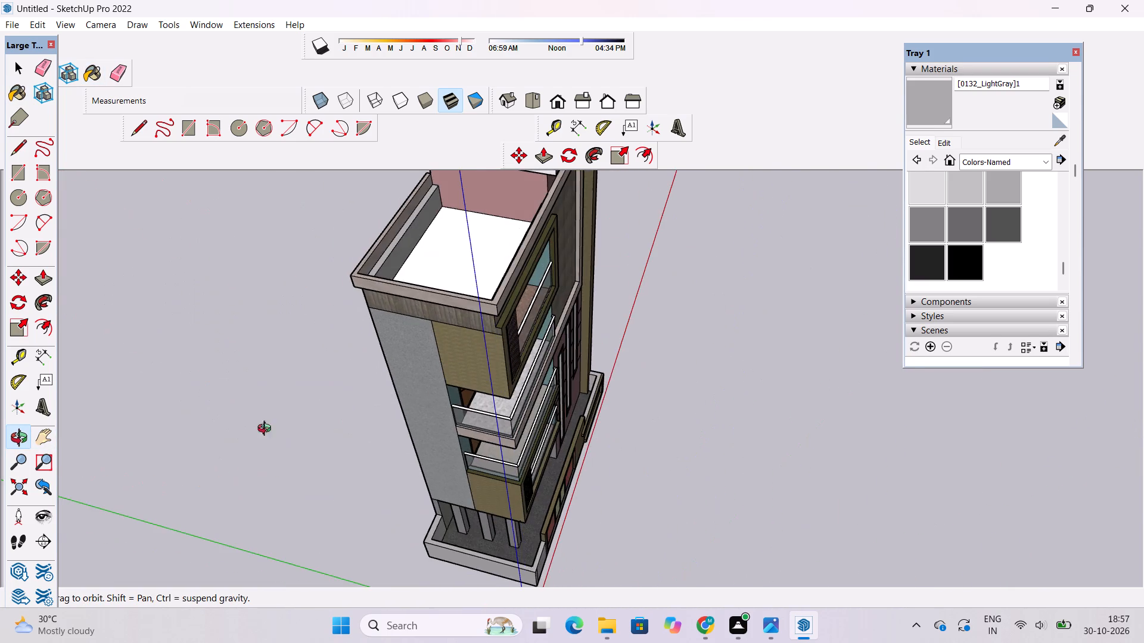
scroll(730, 389, down, 4)
drag(596, 420, 587, 327)
scroll(657, 180, up, 4)
drag(710, 345, 571, 209)
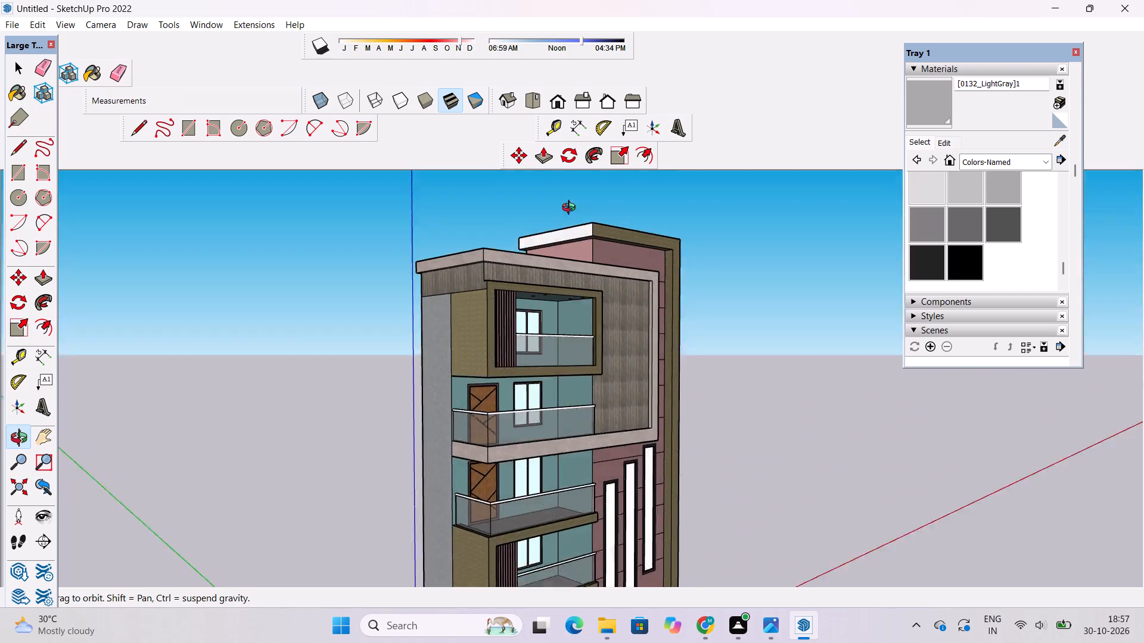
drag(571, 209, 564, 174)
scroll(618, 226, up, 8)
drag(619, 264, 611, 298)
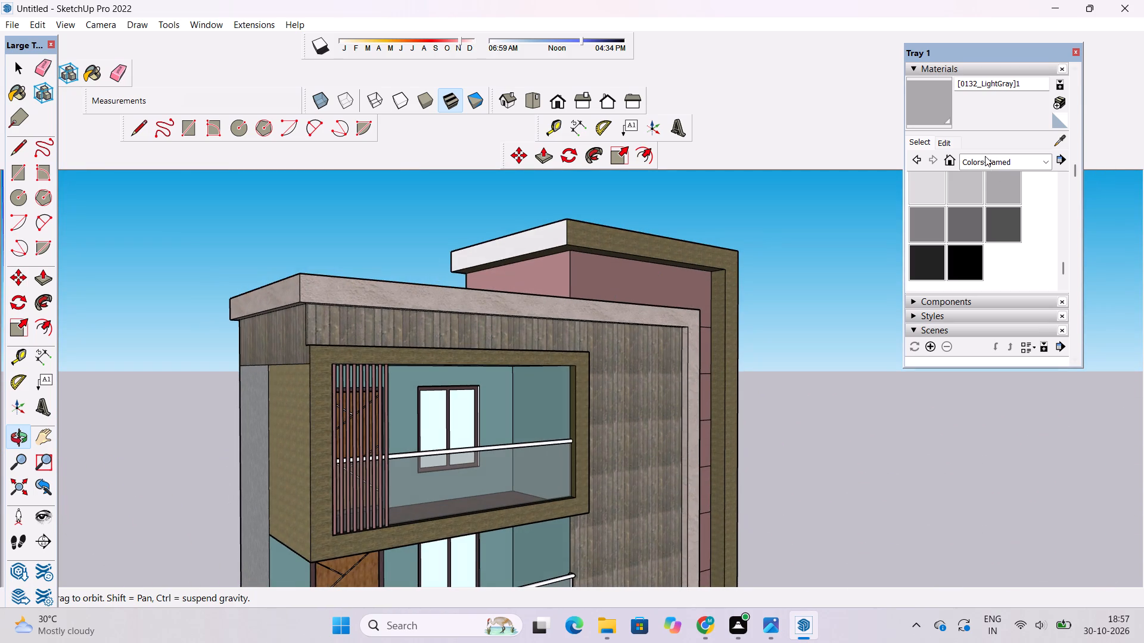
click(985, 156)
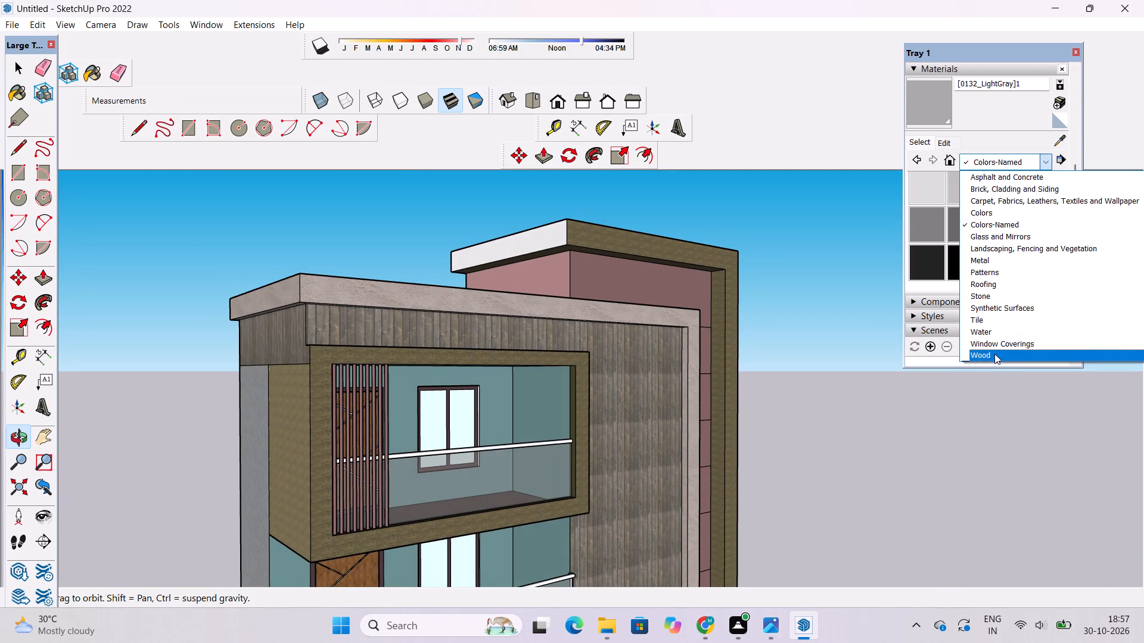
click(994, 354)
click(1049, 234)
scroll(531, 233, up, 4)
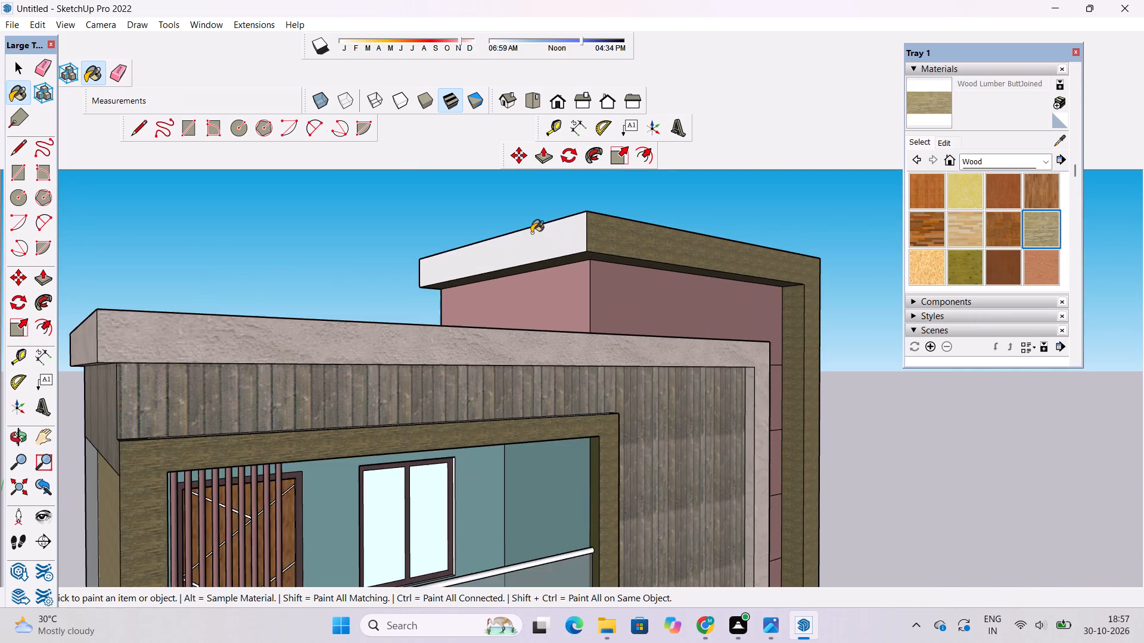
scroll(531, 233, up, 2)
click(556, 235)
Examine the roof slab's edges up close and the building's whole front elevation.
scroll(602, 258, up, 11)
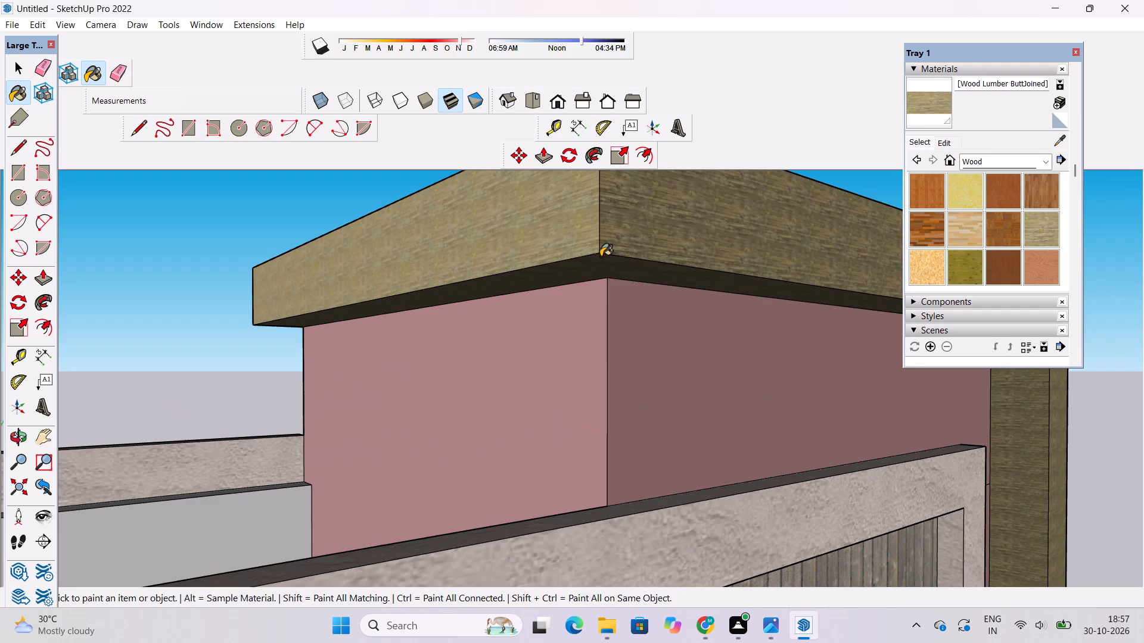
scroll(555, 380, down, 7)
scroll(564, 311, up, 1)
scroll(525, 280, down, 4)
click(19, 433)
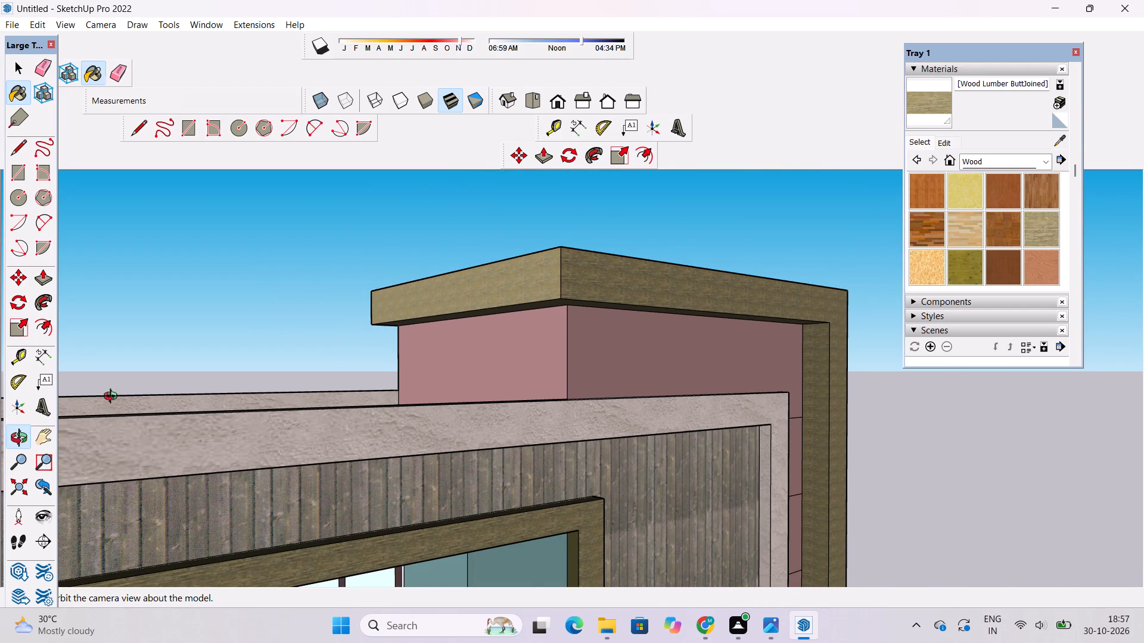
scroll(402, 309, down, 13)
drag(500, 322, 329, 366)
scroll(484, 305, up, 5)
scroll(481, 285, down, 5)
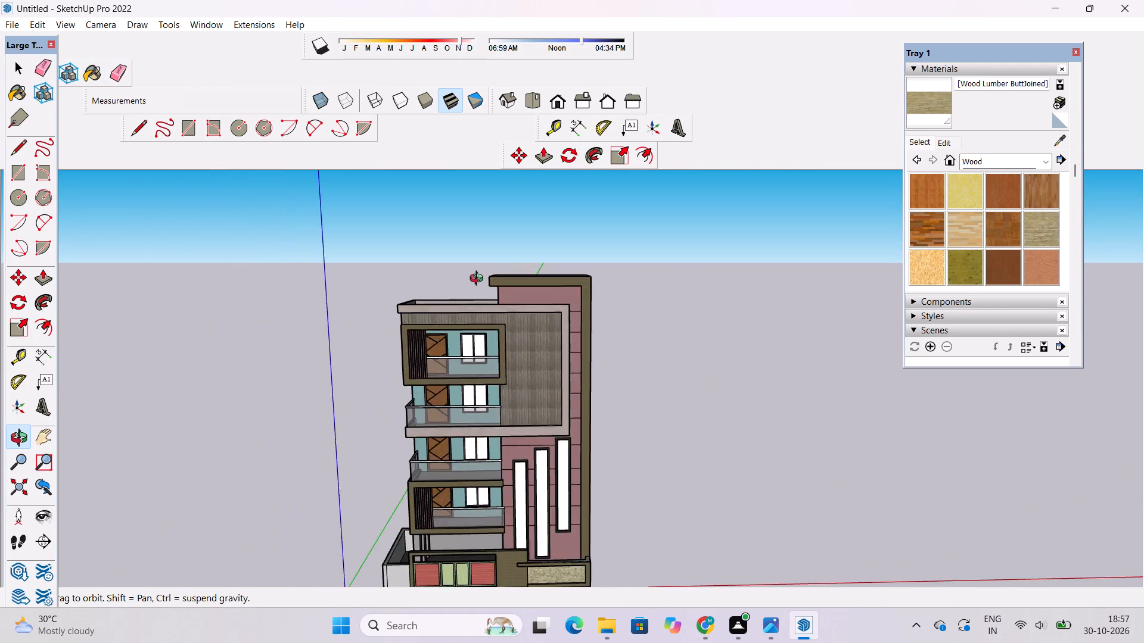
scroll(479, 280, down, 8)
scroll(517, 415, up, 7)
scroll(481, 320, down, 7)
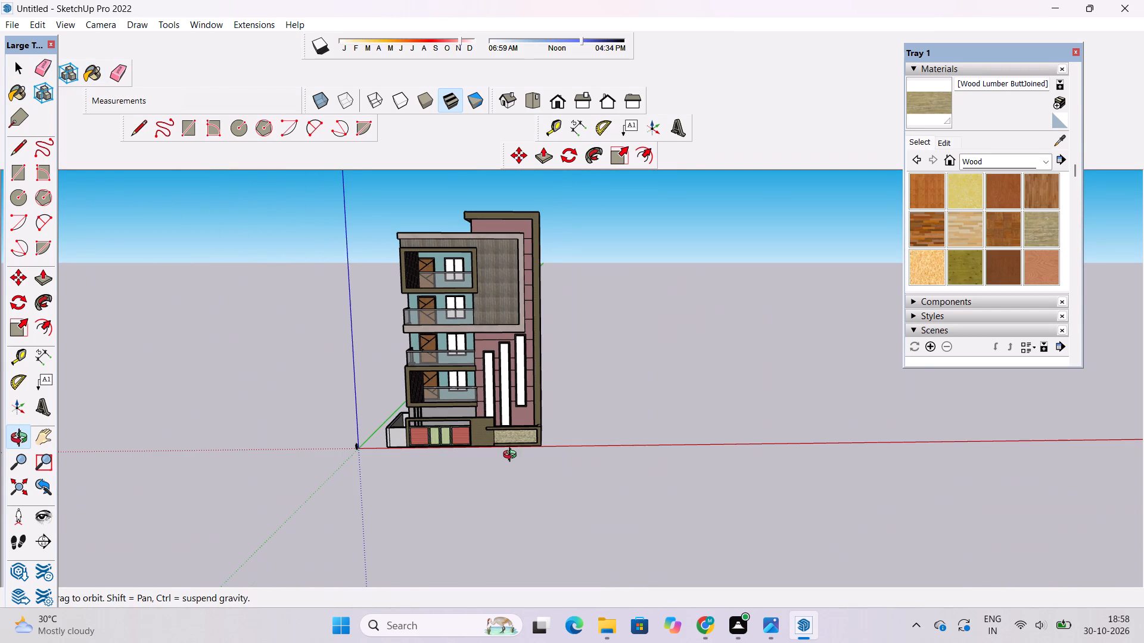
scroll(511, 444, down, 4)
scroll(548, 385, up, 7)
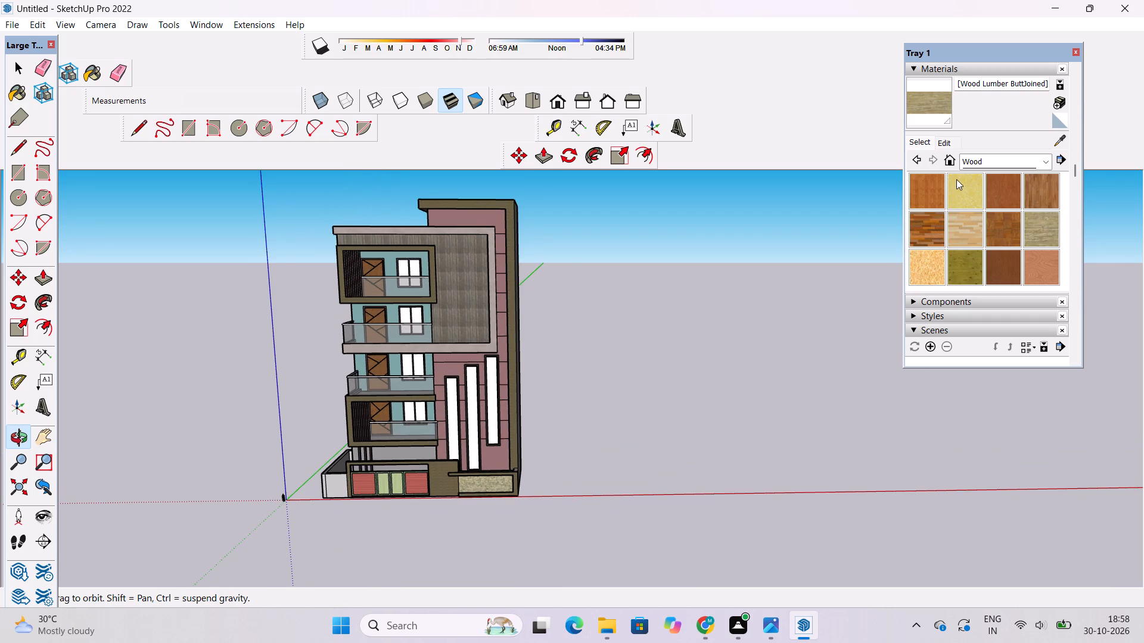
Paint the three tall vertical window panes on the front wall with Translucent Glass Gray from Glass and Mirrors.
click(1000, 158)
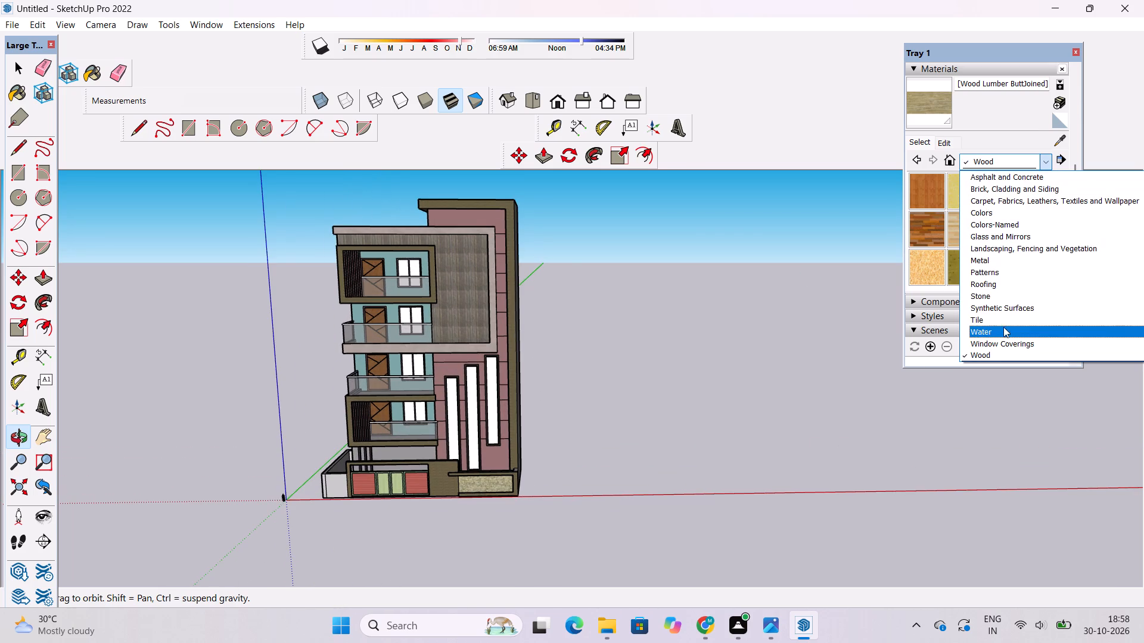
click(1016, 237)
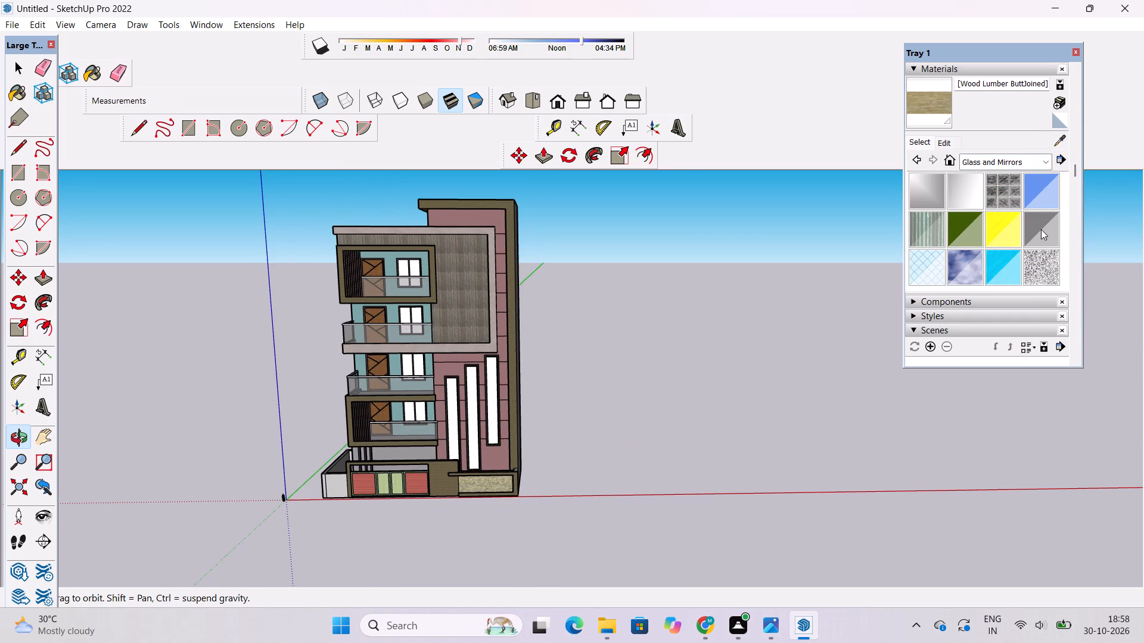
click(1041, 229)
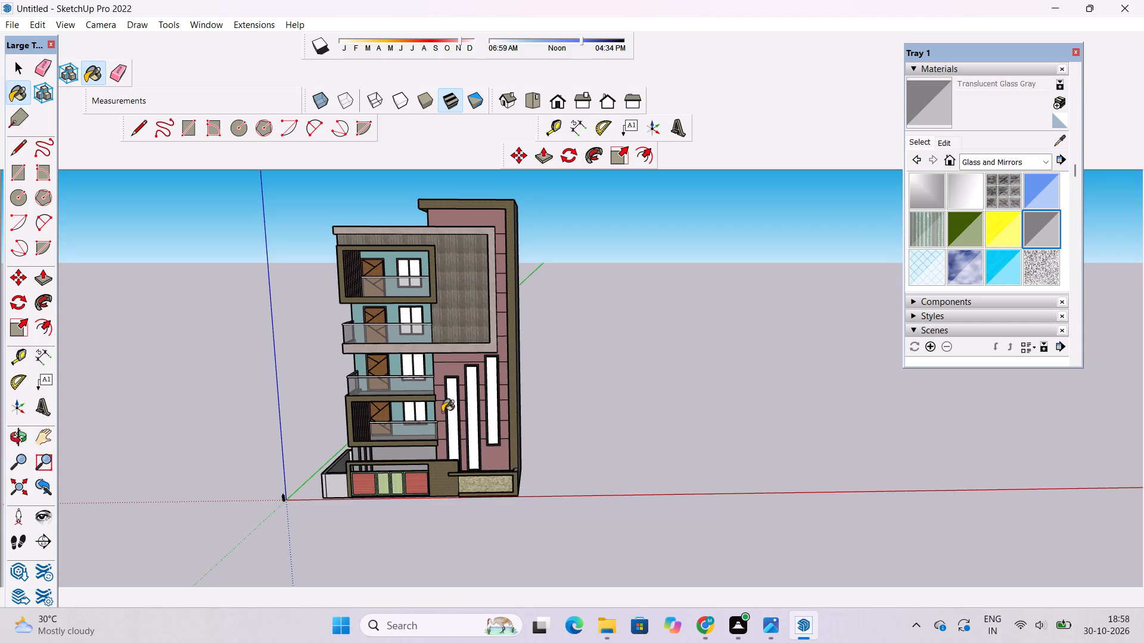
scroll(442, 414, up, 10)
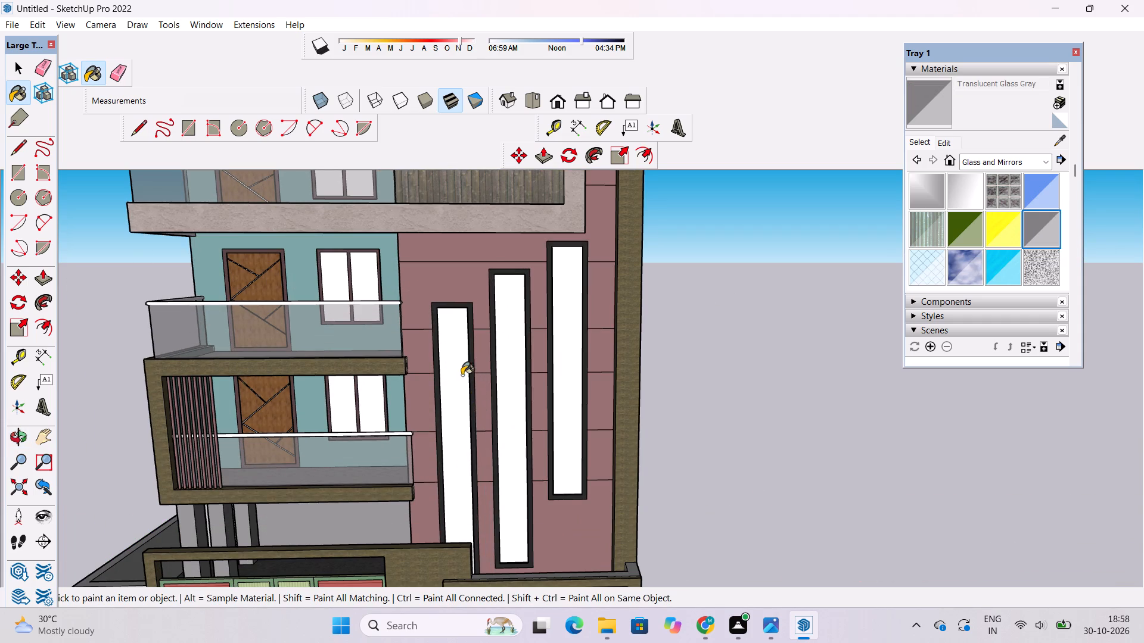
click(458, 373)
click(517, 338)
click(577, 316)
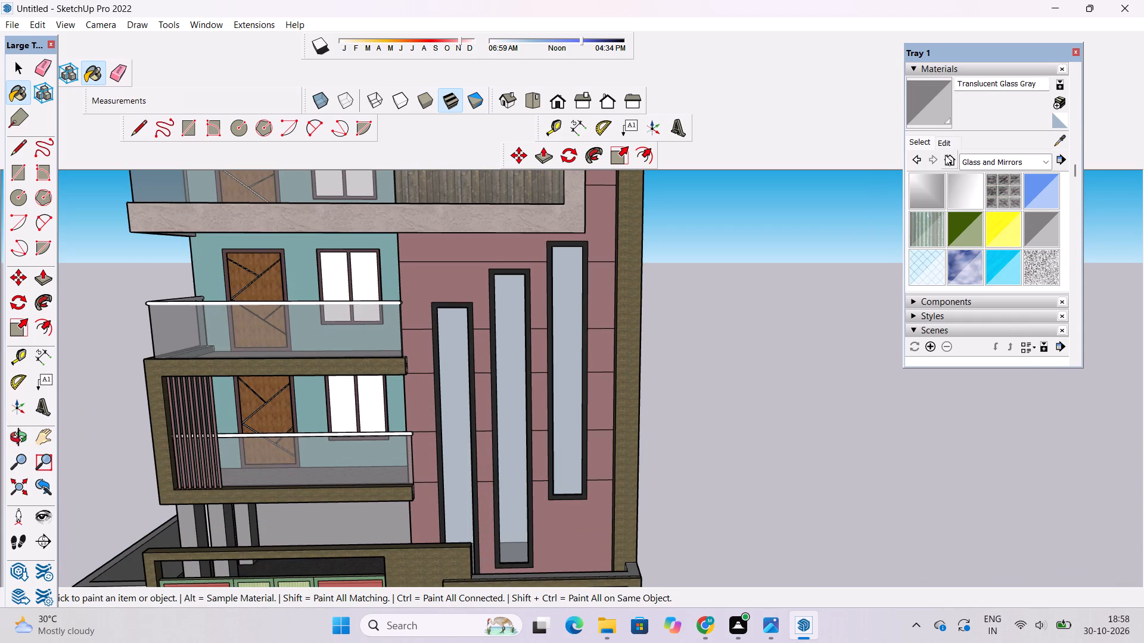
Adjust the colour brightness of the Translucent Glass Gray material used on the tall windows.
click(945, 141)
click(979, 212)
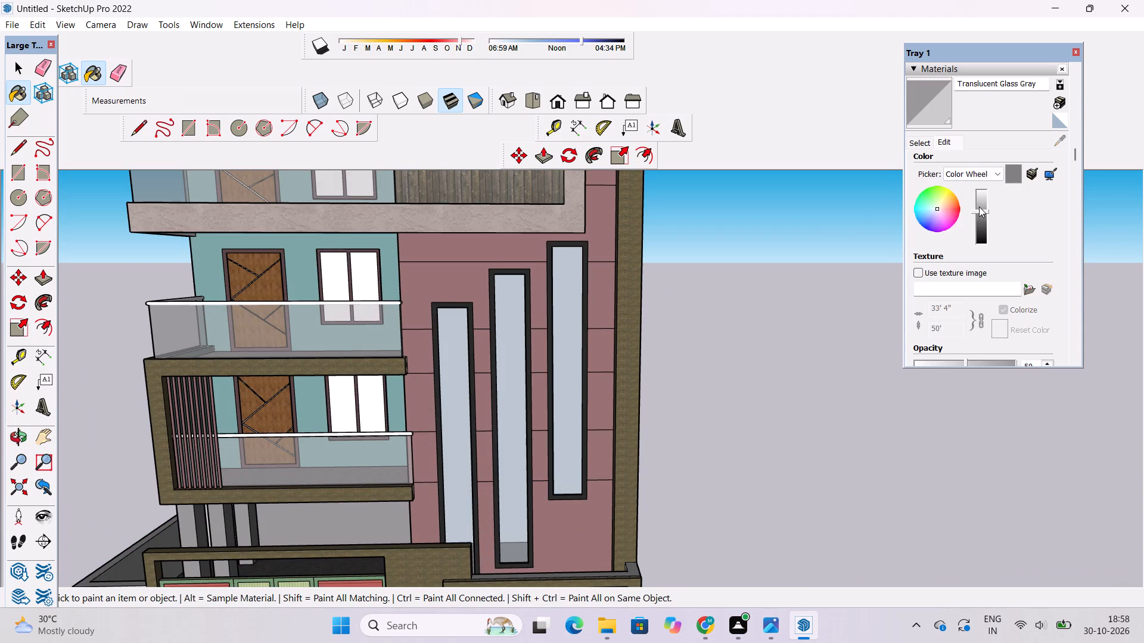
click(981, 216)
scroll(691, 310, down, 4)
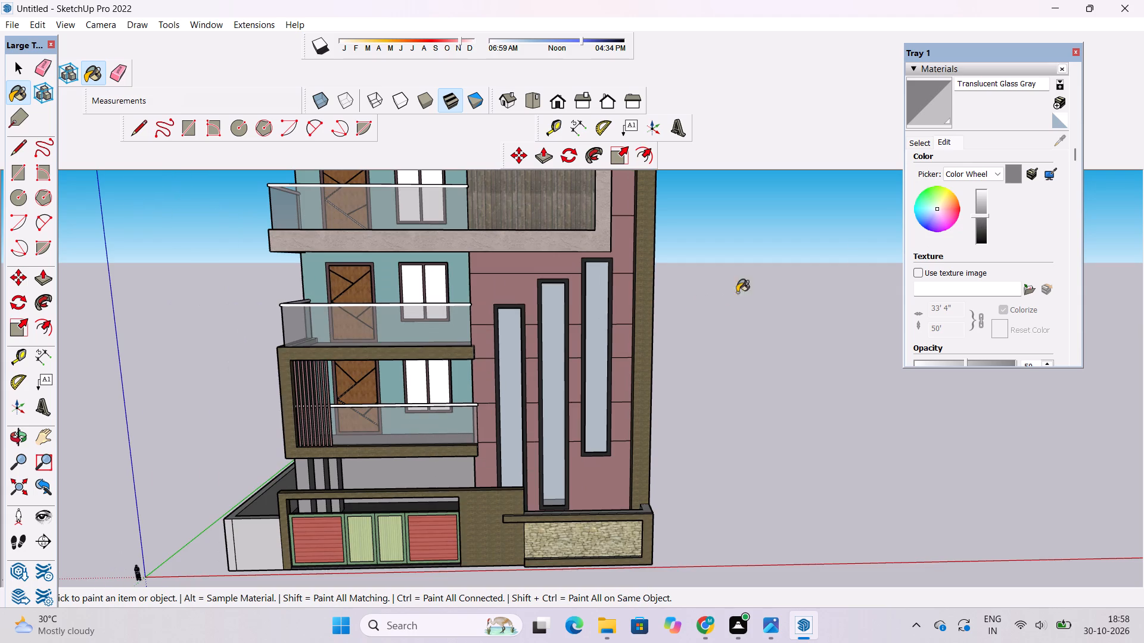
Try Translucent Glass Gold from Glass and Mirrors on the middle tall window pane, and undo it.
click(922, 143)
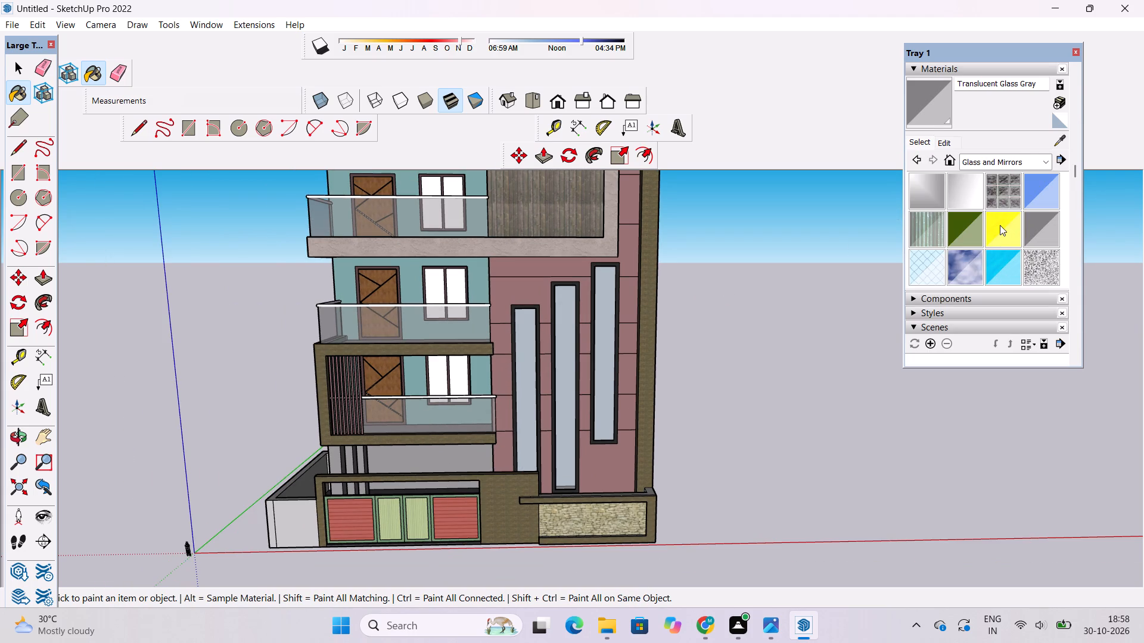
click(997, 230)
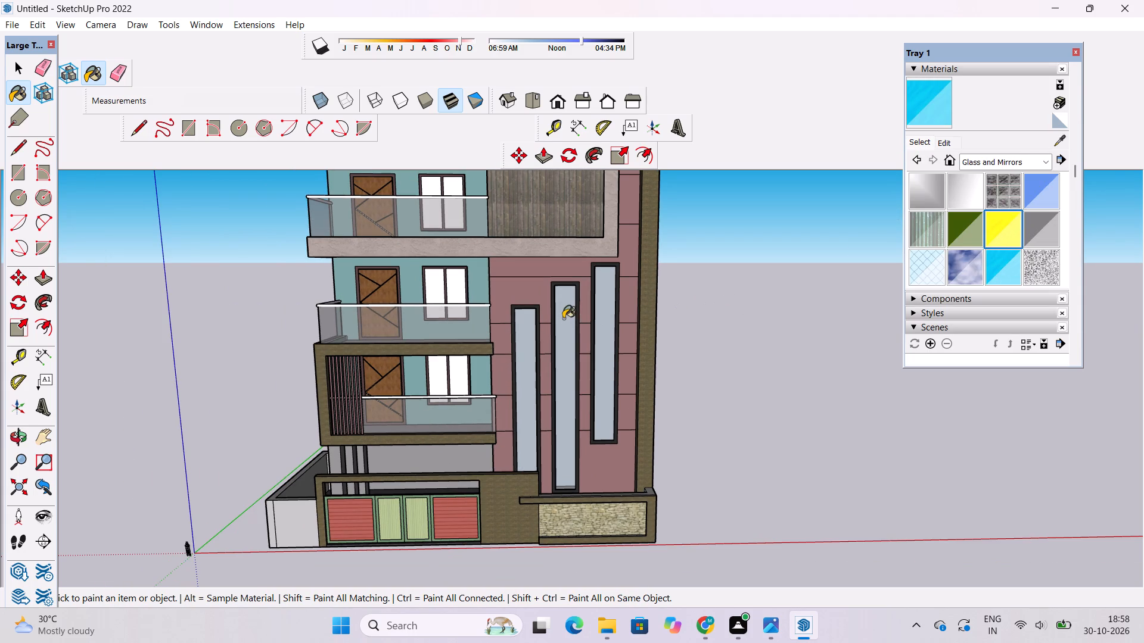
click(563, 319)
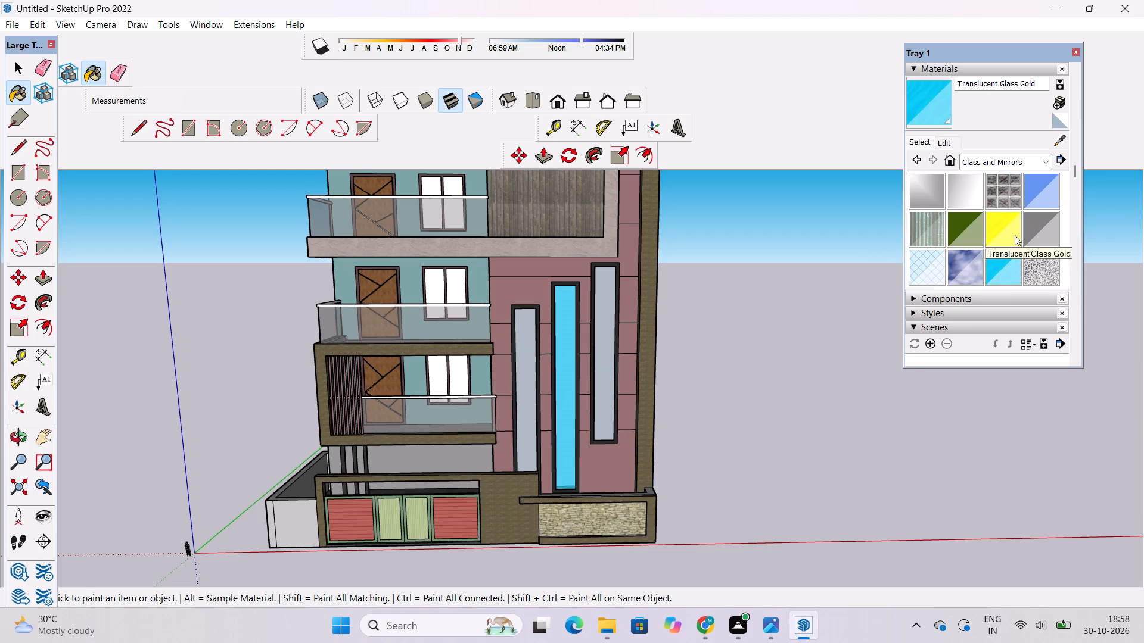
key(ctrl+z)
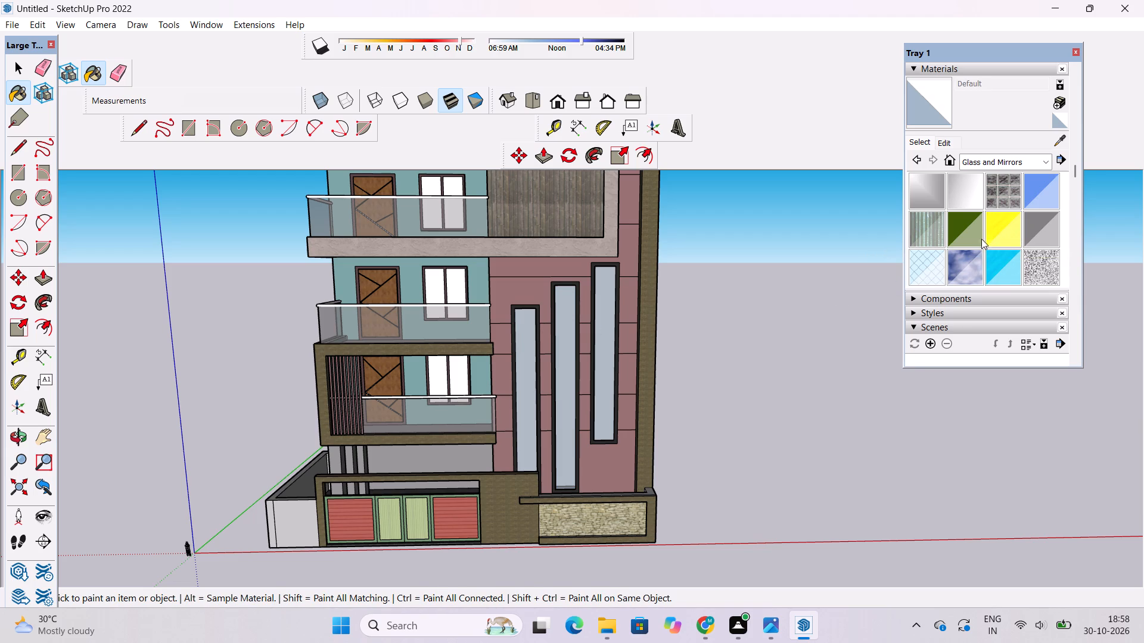
Paint the three tall vertical window panes on the front wall with Translucent Glass Safety from Glass and Mirrors.
click(924, 266)
click(564, 338)
click(606, 309)
click(519, 345)
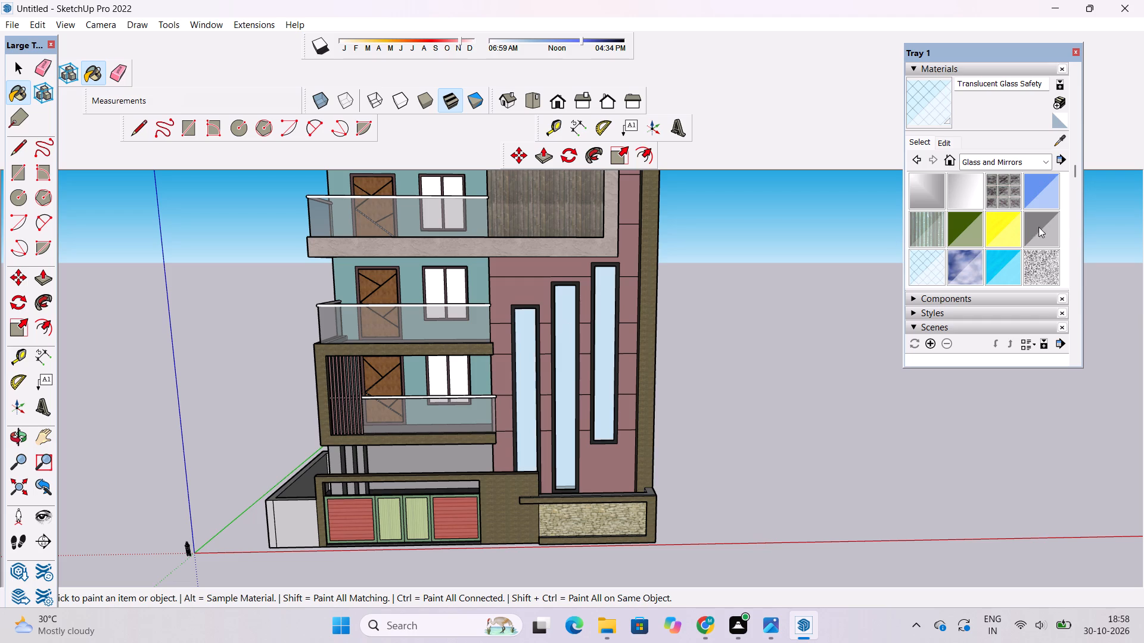
Darken the colour brightness of the Translucent Glass Safety material used on the tall windows.
click(951, 143)
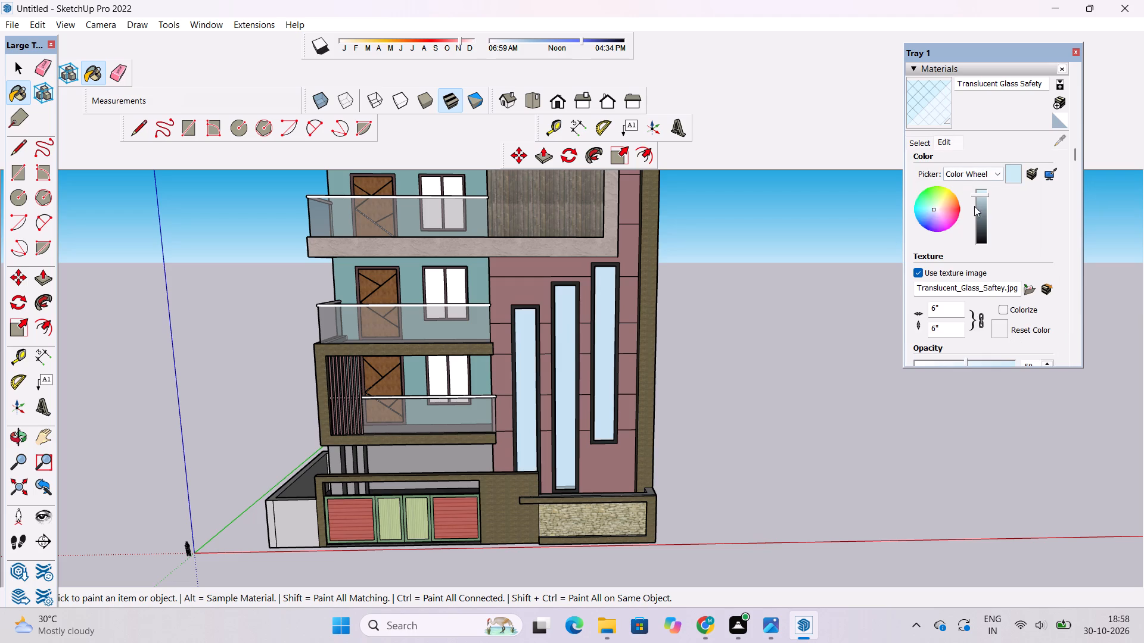
click(982, 202)
double_click(982, 205)
click(982, 205)
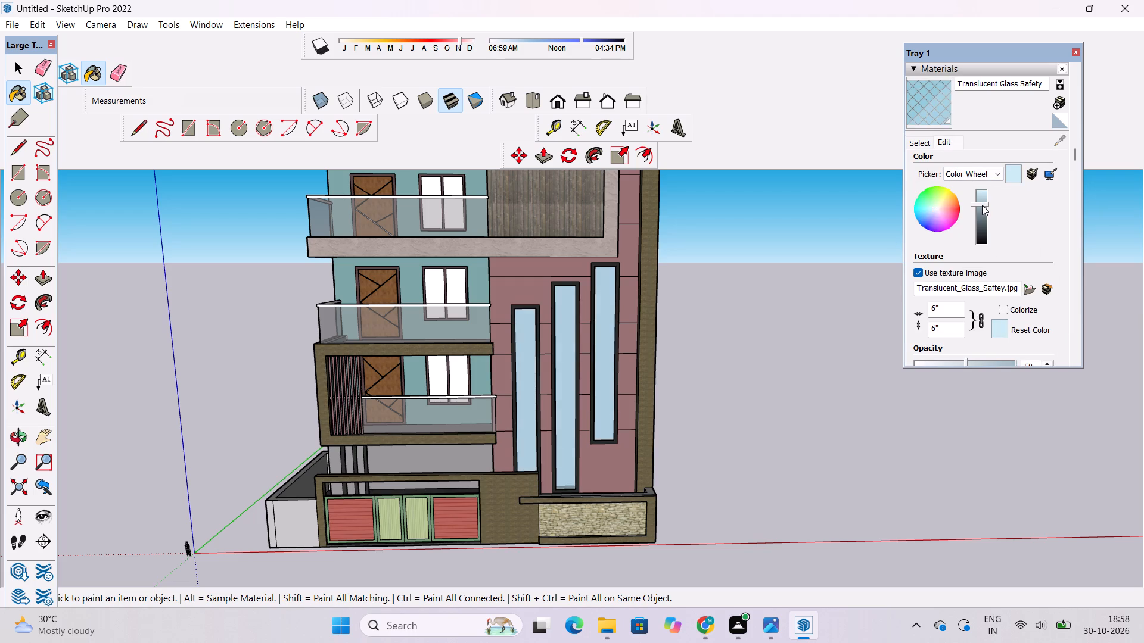
click(982, 208)
click(980, 213)
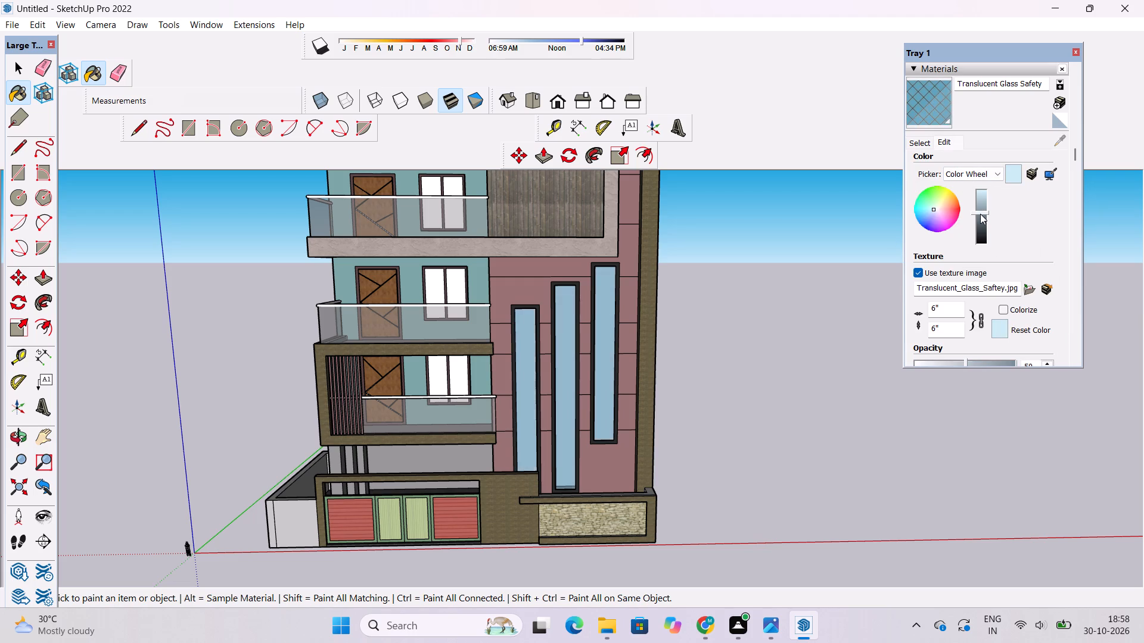
click(980, 214)
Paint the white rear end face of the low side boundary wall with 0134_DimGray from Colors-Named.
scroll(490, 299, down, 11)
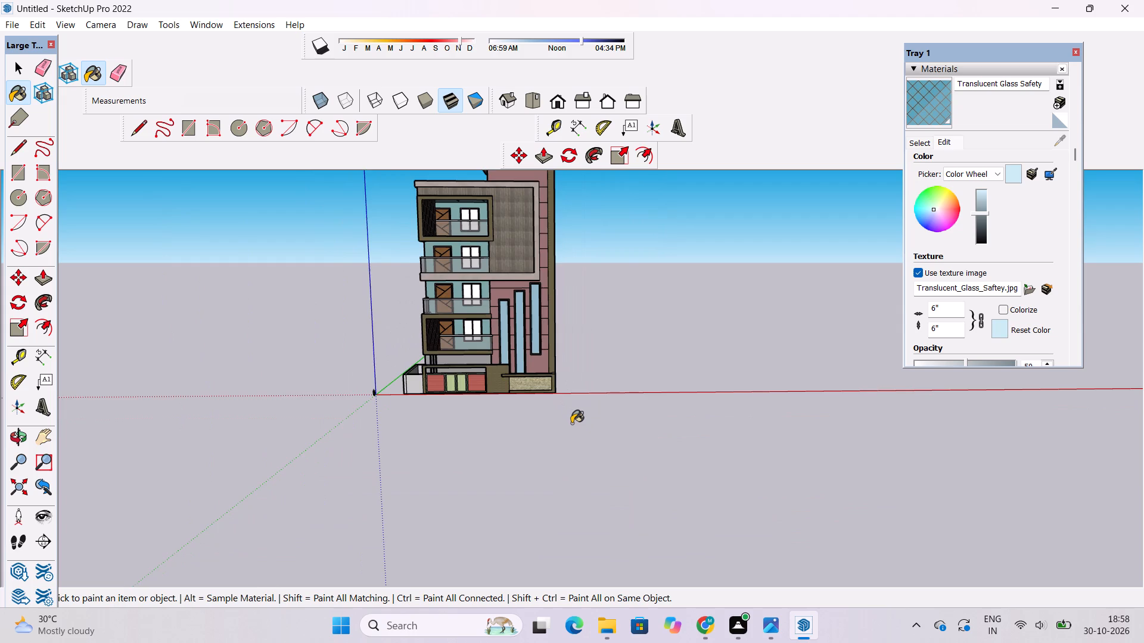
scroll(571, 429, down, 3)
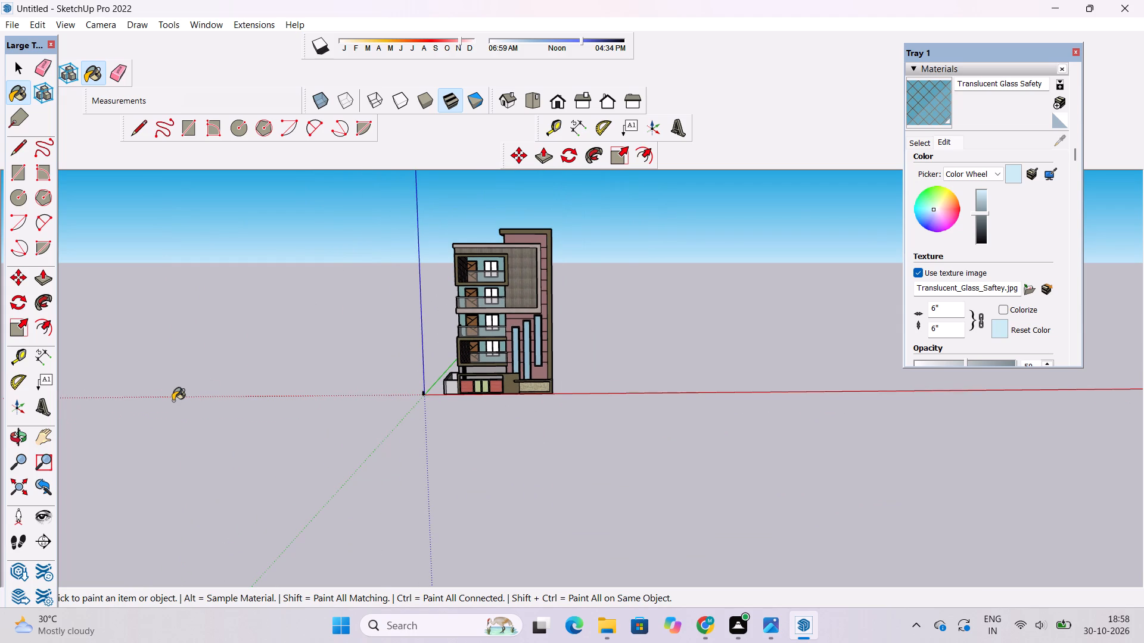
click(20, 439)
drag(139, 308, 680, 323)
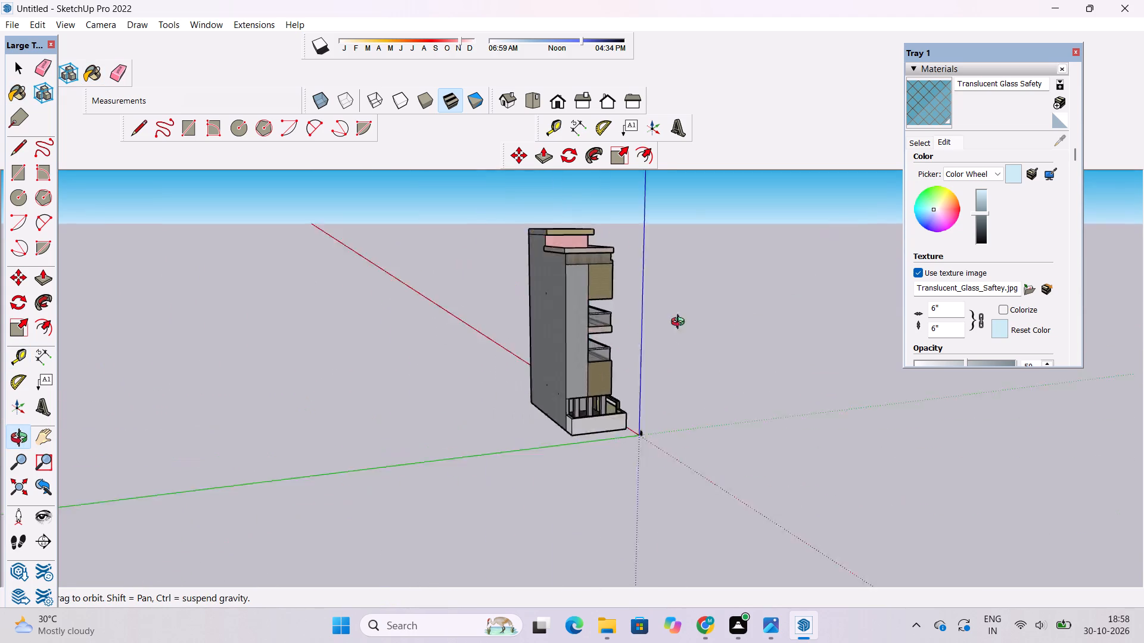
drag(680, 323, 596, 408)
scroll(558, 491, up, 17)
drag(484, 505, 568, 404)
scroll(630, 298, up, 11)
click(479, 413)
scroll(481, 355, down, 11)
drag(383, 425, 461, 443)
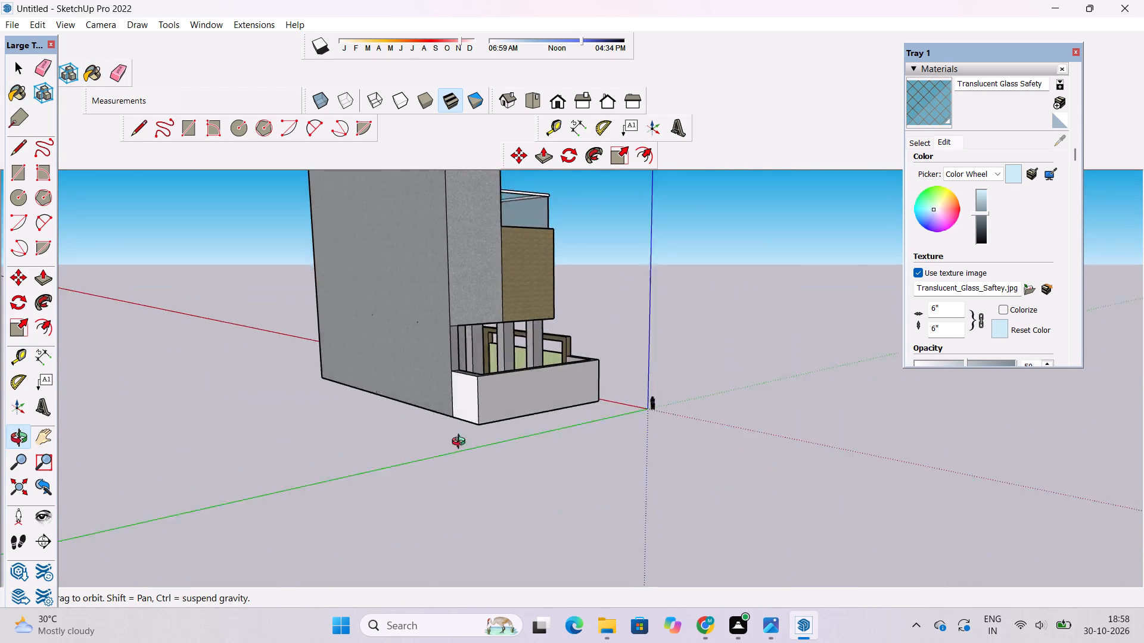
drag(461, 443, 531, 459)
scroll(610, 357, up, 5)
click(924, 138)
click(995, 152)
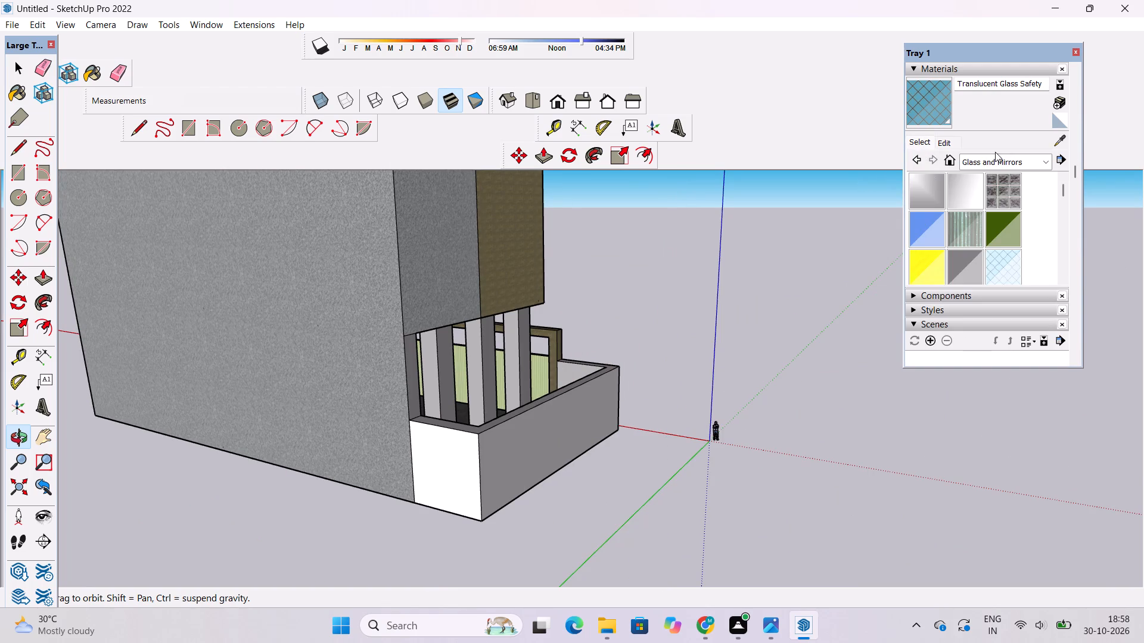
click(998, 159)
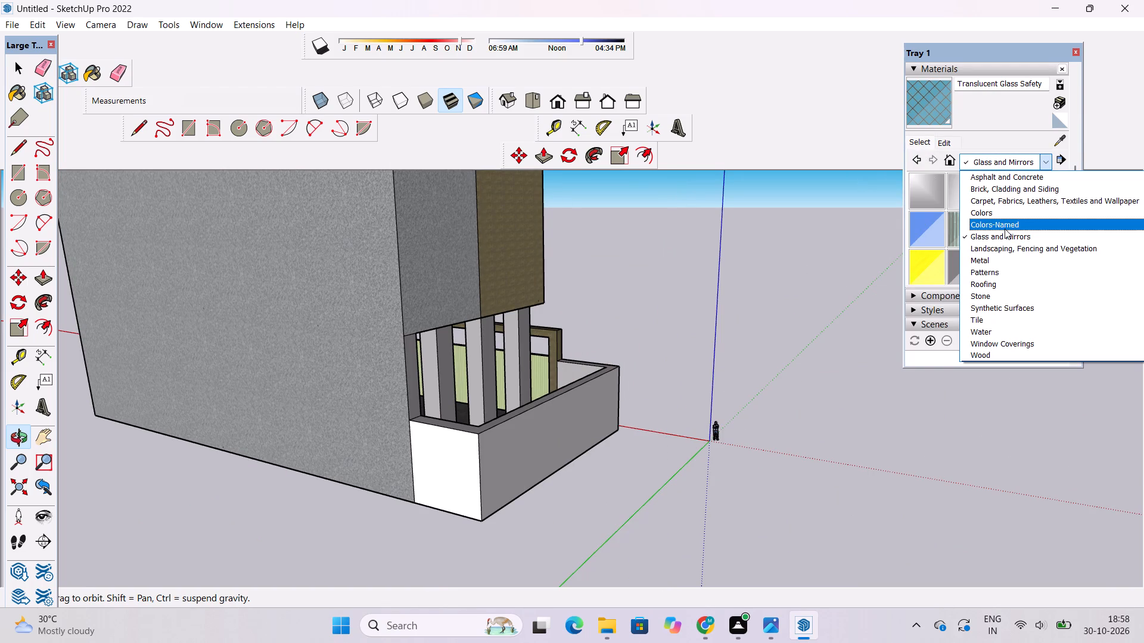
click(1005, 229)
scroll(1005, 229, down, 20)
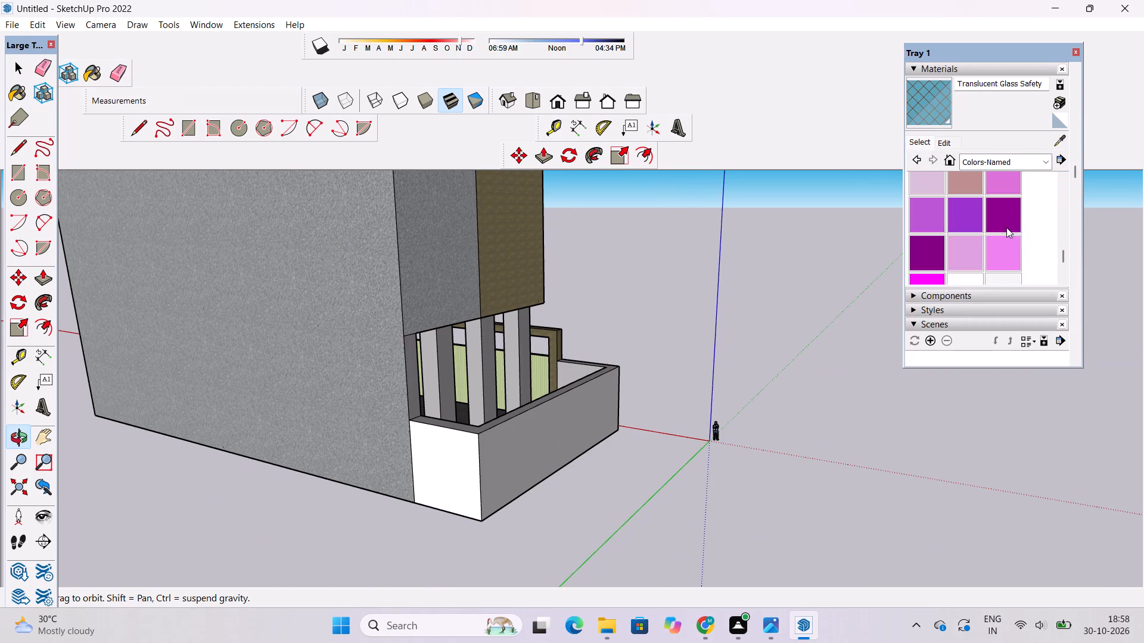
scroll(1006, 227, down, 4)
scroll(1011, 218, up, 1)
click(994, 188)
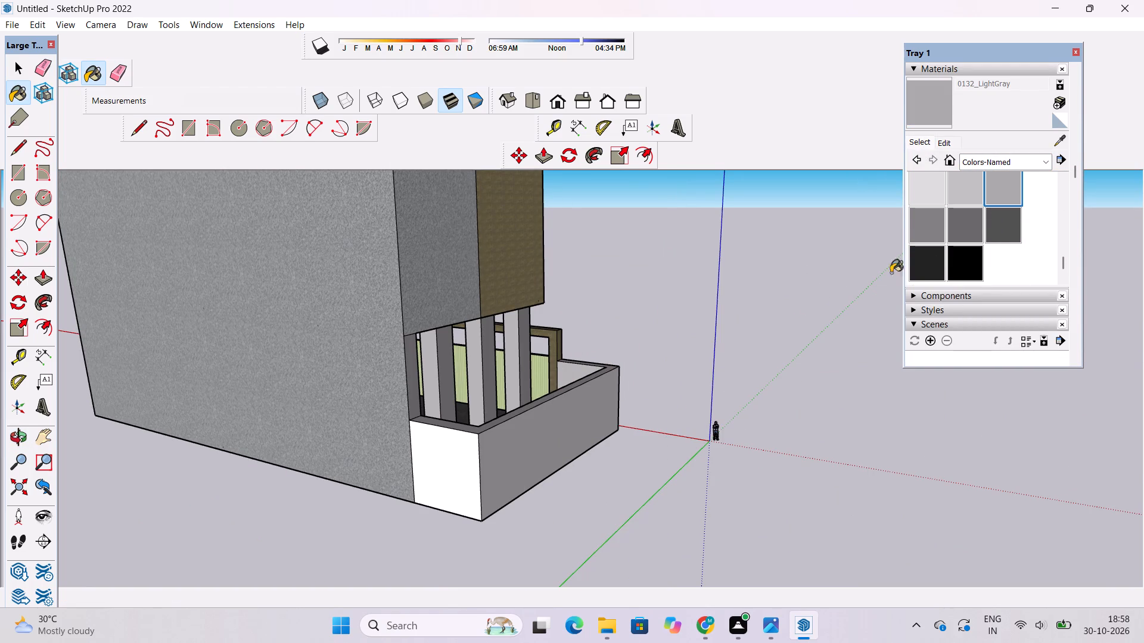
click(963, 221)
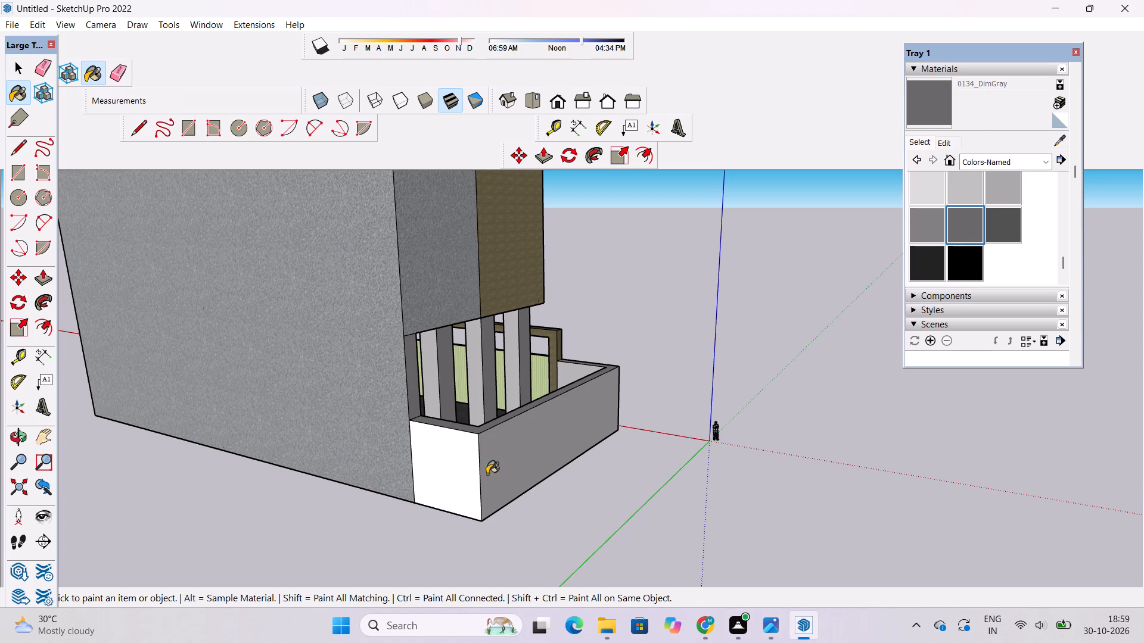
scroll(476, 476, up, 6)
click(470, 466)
Repaint the rear end face of the low side boundary wall with 0132_LightGray from Colors-Named.
click(15, 437)
drag(752, 357, 704, 383)
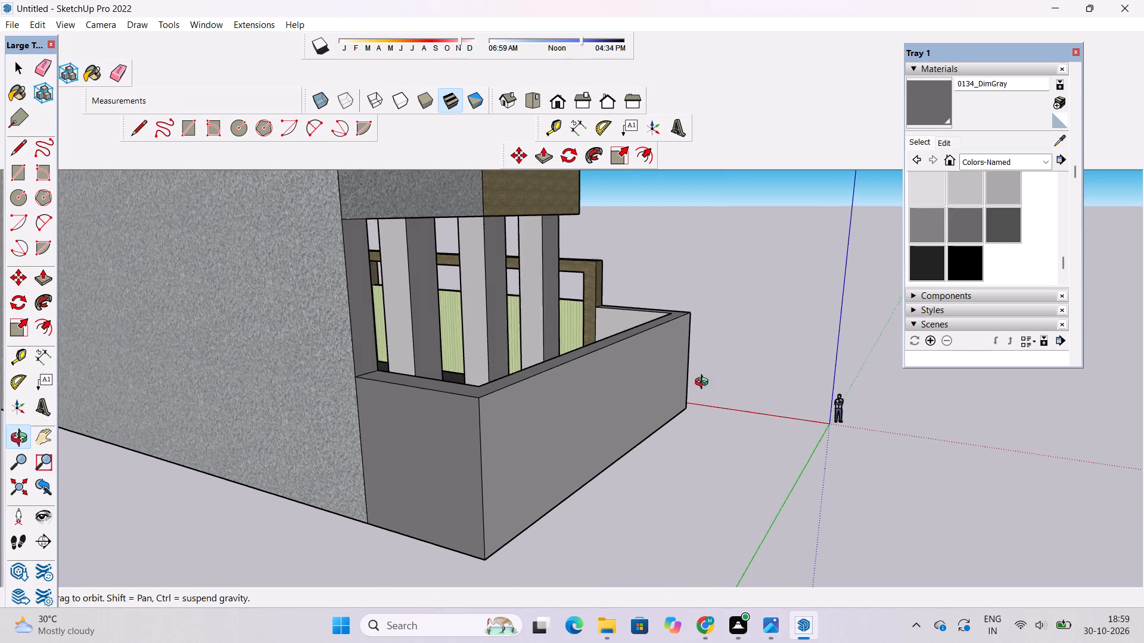
drag(704, 383, 644, 407)
drag(792, 333, 823, 310)
click(997, 191)
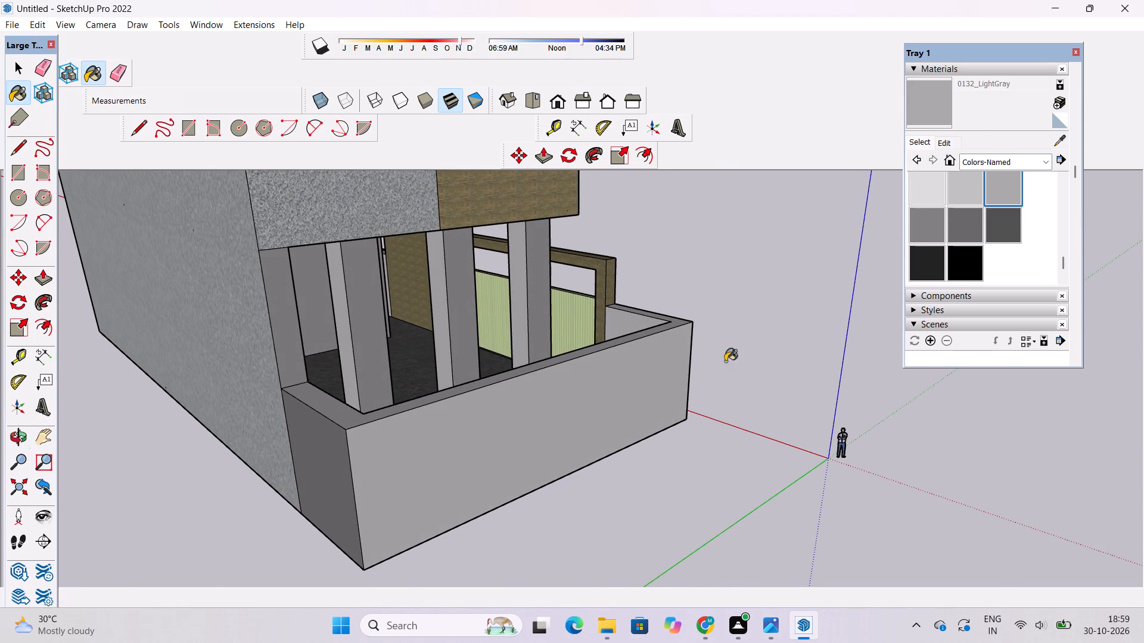
click(345, 474)
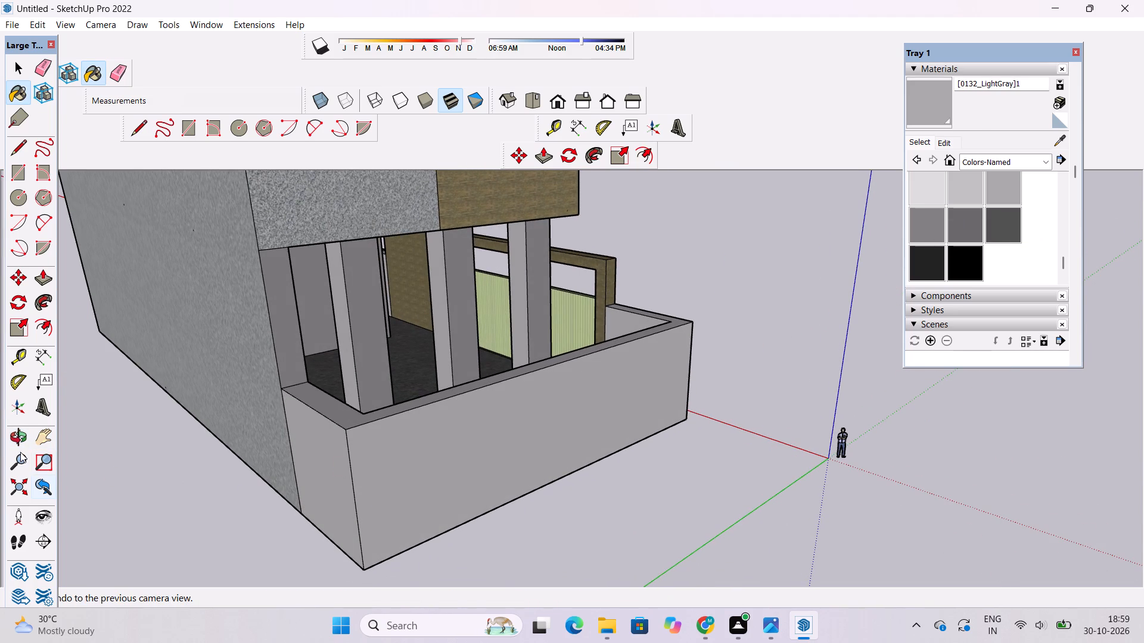
Examine the low boundary wall, the ground-floor columns and the gate area from the side and front.
click(19, 434)
drag(74, 435, 134, 429)
drag(501, 386, 367, 408)
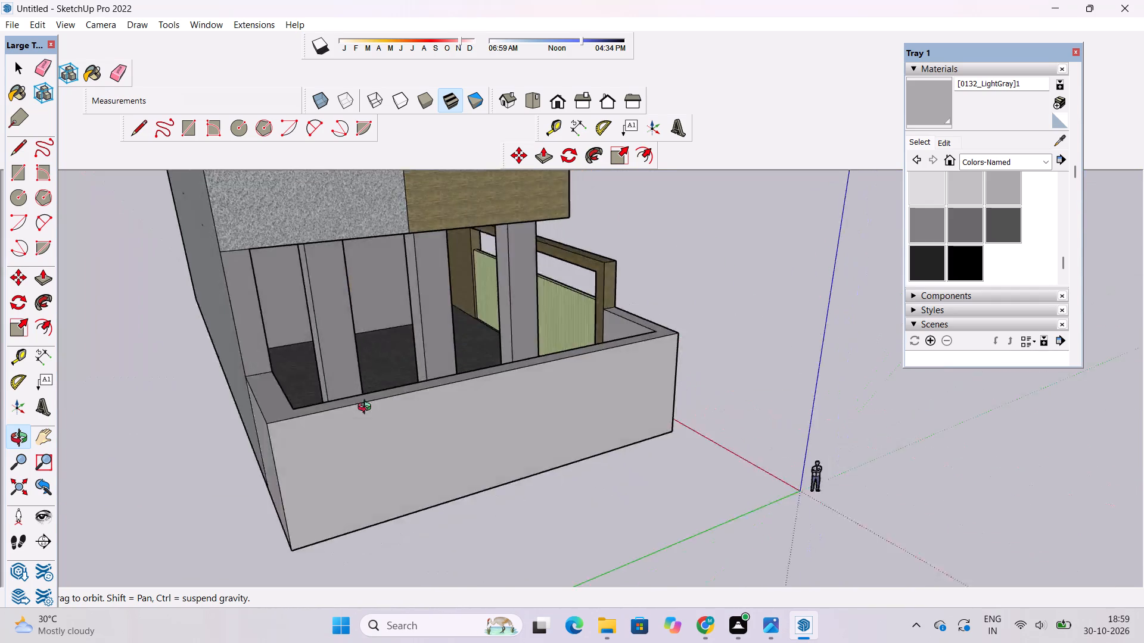
drag(367, 408, 313, 417)
scroll(557, 404, down, 6)
drag(907, 448, 394, 470)
scroll(478, 437, down, 5)
drag(503, 441, 521, 413)
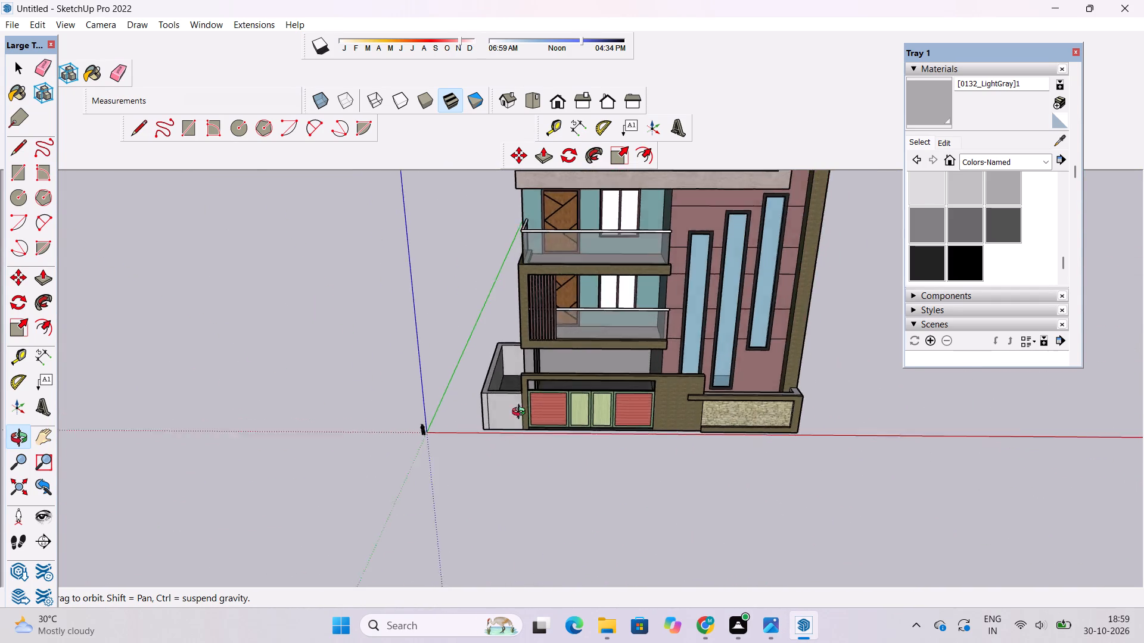
drag(521, 413, 565, 353)
scroll(565, 361, up, 5)
shift+drag(592, 369, 450, 363)
drag(456, 364, 476, 490)
shift+drag(472, 489, 539, 486)
shift+drag(551, 488, 730, 474)
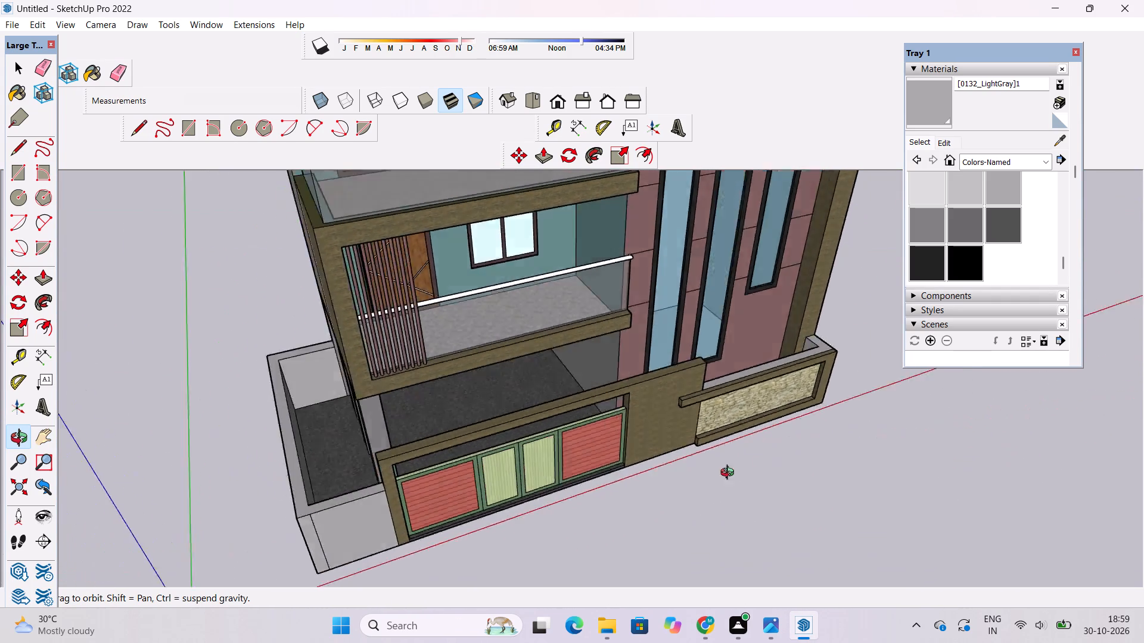
shift+drag(730, 474, 806, 436)
drag(427, 532, 453, 397)
shift+drag(451, 412, 746, 502)
scroll(716, 489, down, 5)
scroll(710, 442, down, 4)
drag(722, 473, 711, 475)
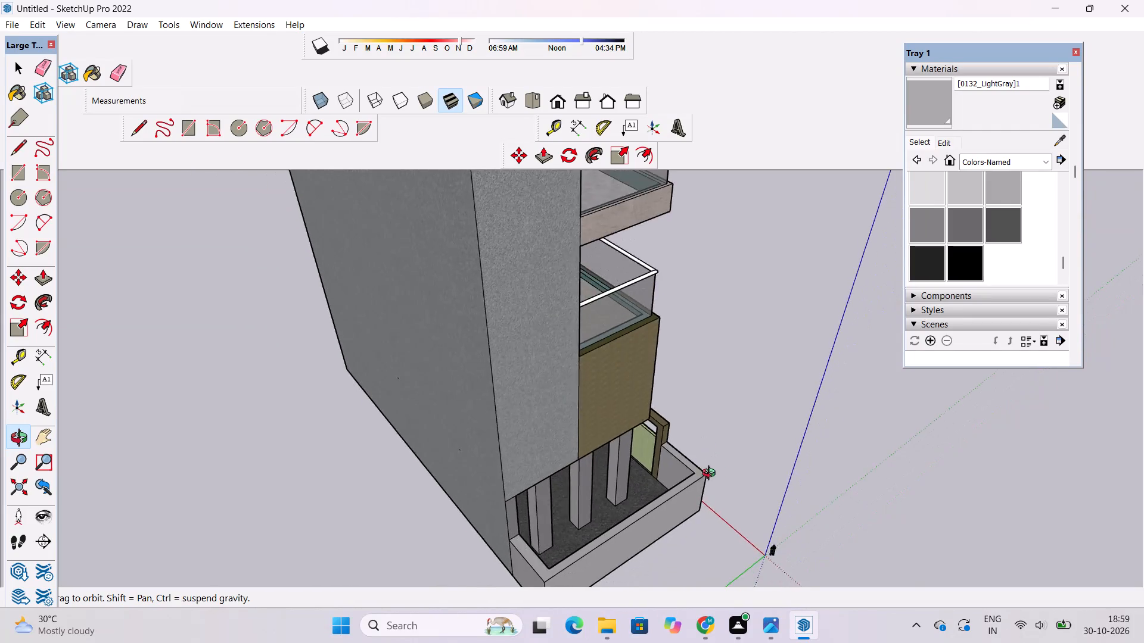
drag(711, 475, 560, 469)
shift+drag(571, 449, 583, 475)
drag(655, 489, 493, 447)
scroll(534, 382, up, 4)
shift+drag(641, 391, 601, 339)
scroll(601, 333, down, 5)
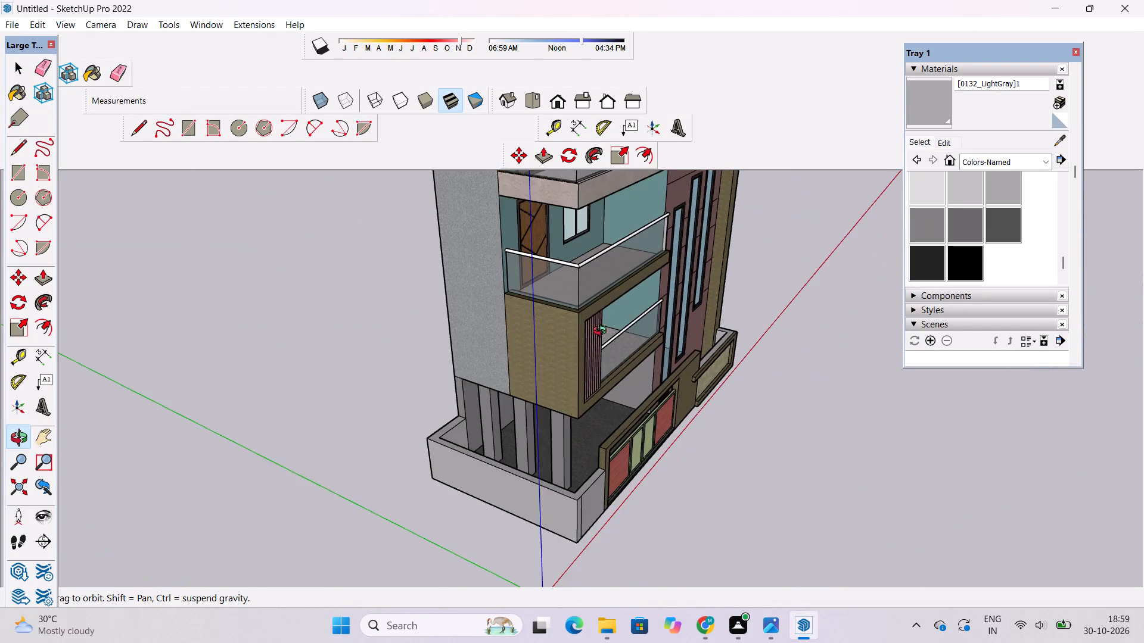
scroll(602, 332, down, 2)
drag(719, 383, 489, 474)
Examine the balconies, their railings and the front facade up close.
scroll(583, 399, up, 3)
shift+drag(642, 392, 474, 421)
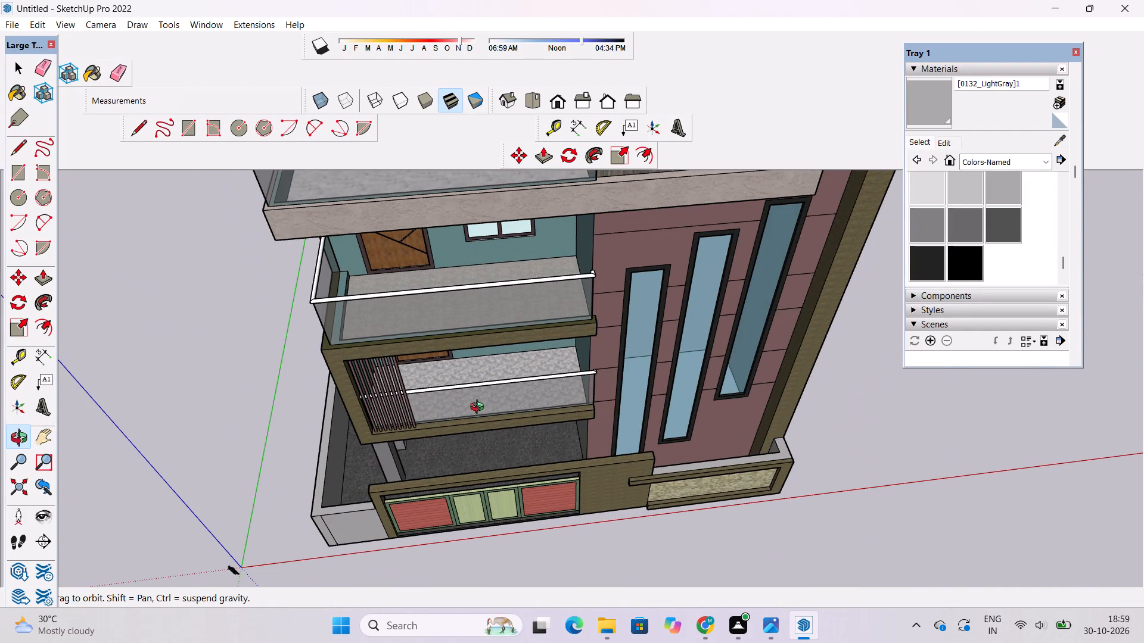
drag(399, 408, 746, 342)
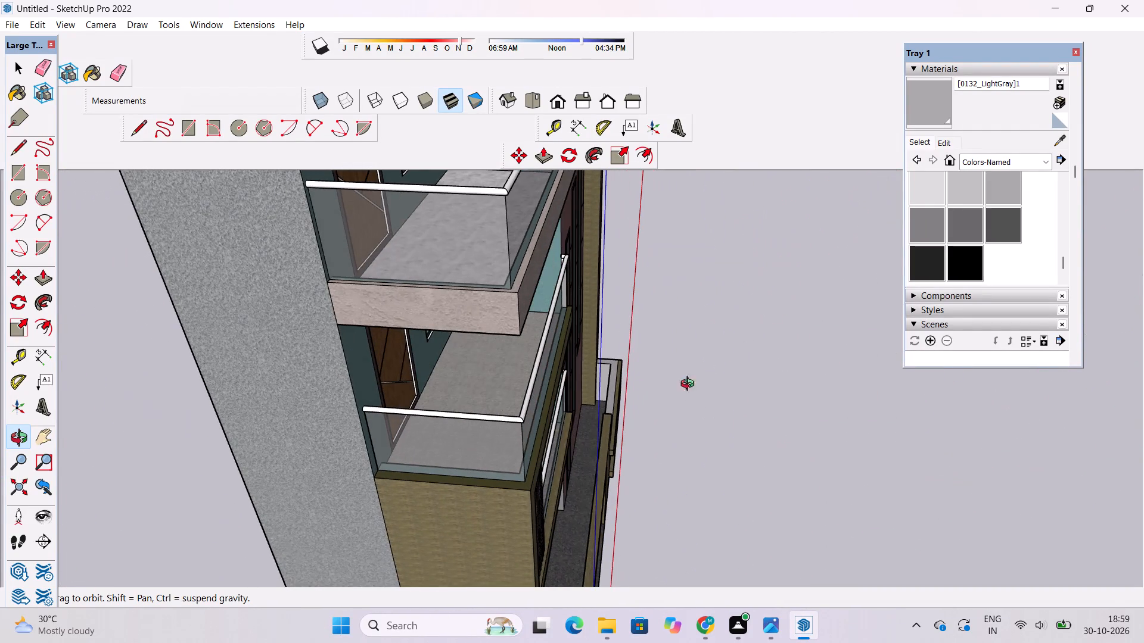
scroll(520, 473, up, 4)
shift+drag(514, 499, 521, 422)
scroll(570, 388, up, 8)
shift+drag(565, 450, 564, 394)
drag(581, 381, 451, 464)
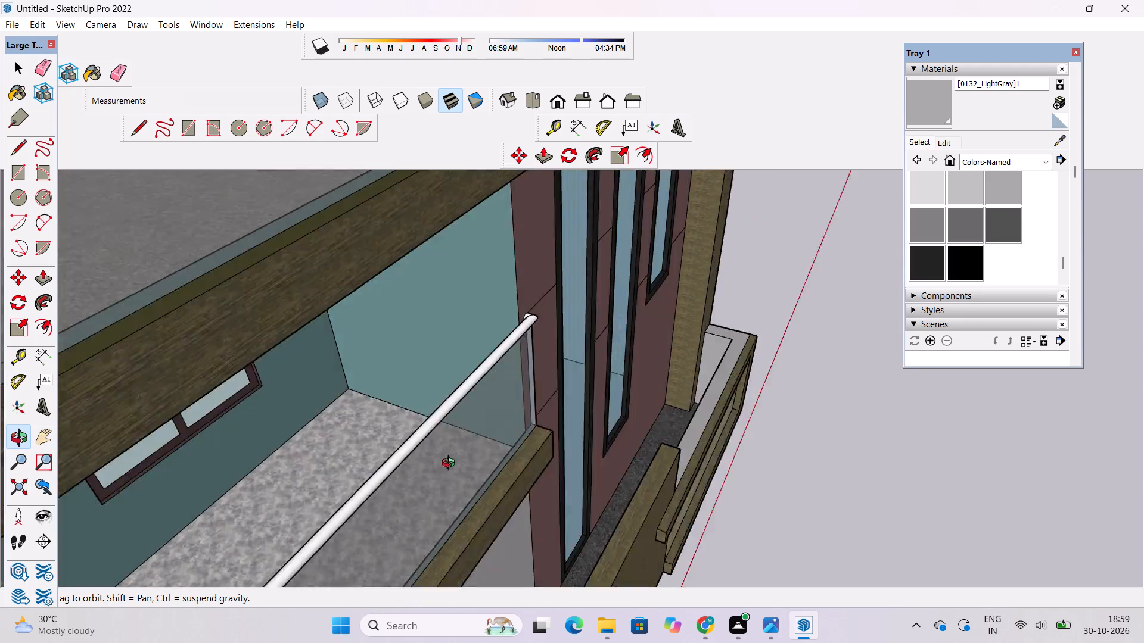
drag(451, 464, 337, 492)
scroll(456, 372, down, 9)
drag(623, 485, 456, 426)
scroll(454, 401, down, 6)
drag(501, 510, 495, 472)
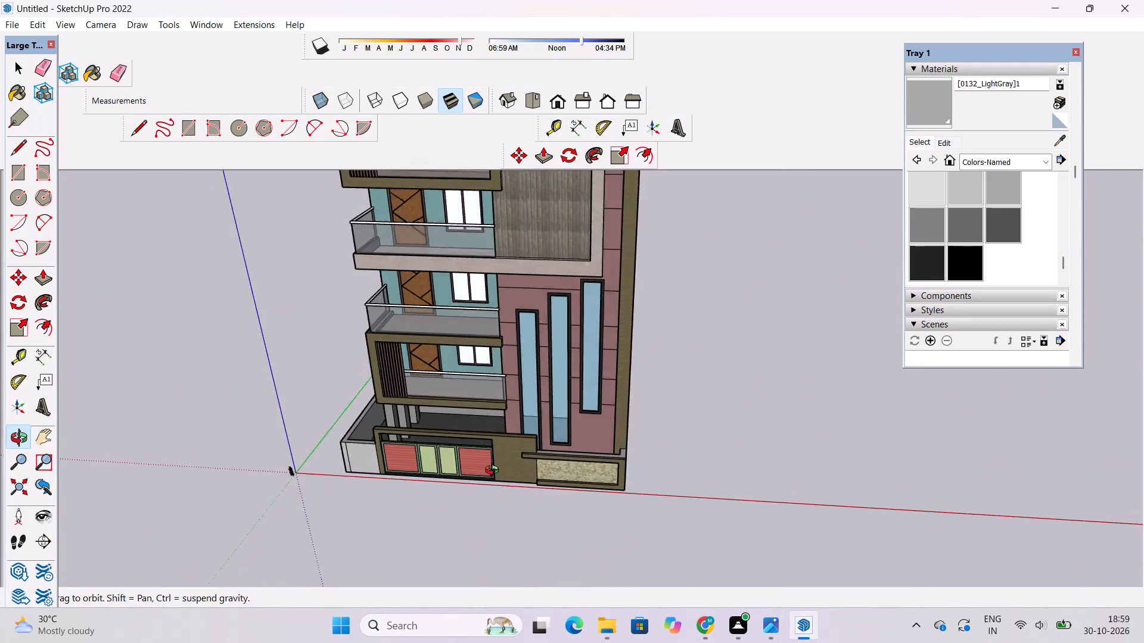
drag(495, 472, 468, 436)
Paint the light end face of the front planter wall on the stair tower side with the LightGray material.
scroll(315, 465, down, 5)
drag(348, 525, 0, 493)
scroll(555, 483, up, 4)
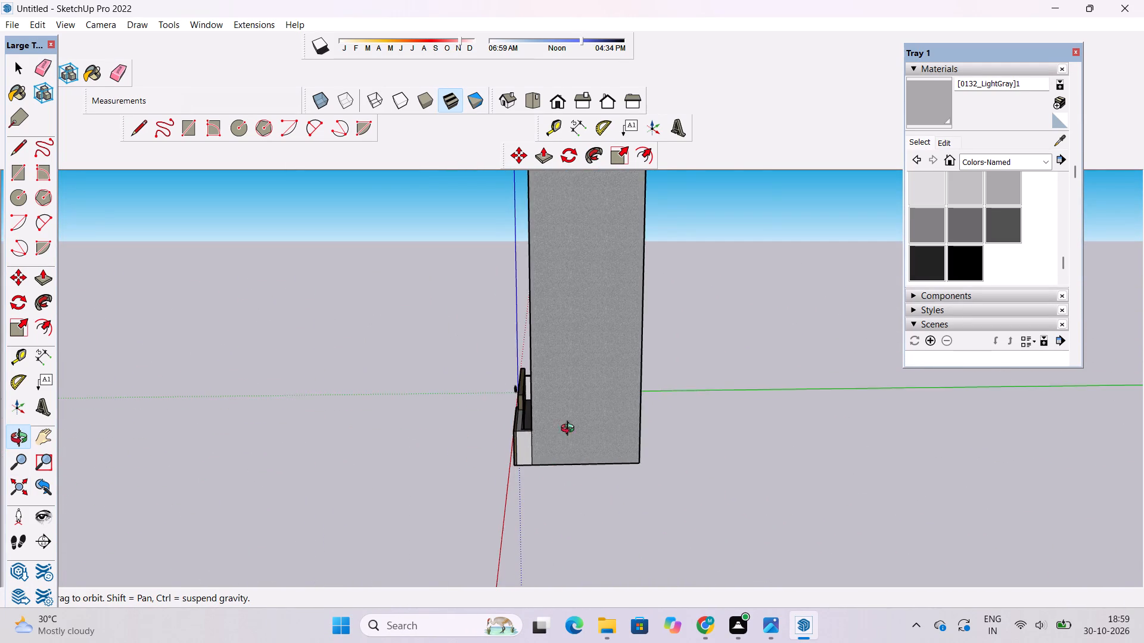
scroll(570, 430, up, 9)
click(920, 107)
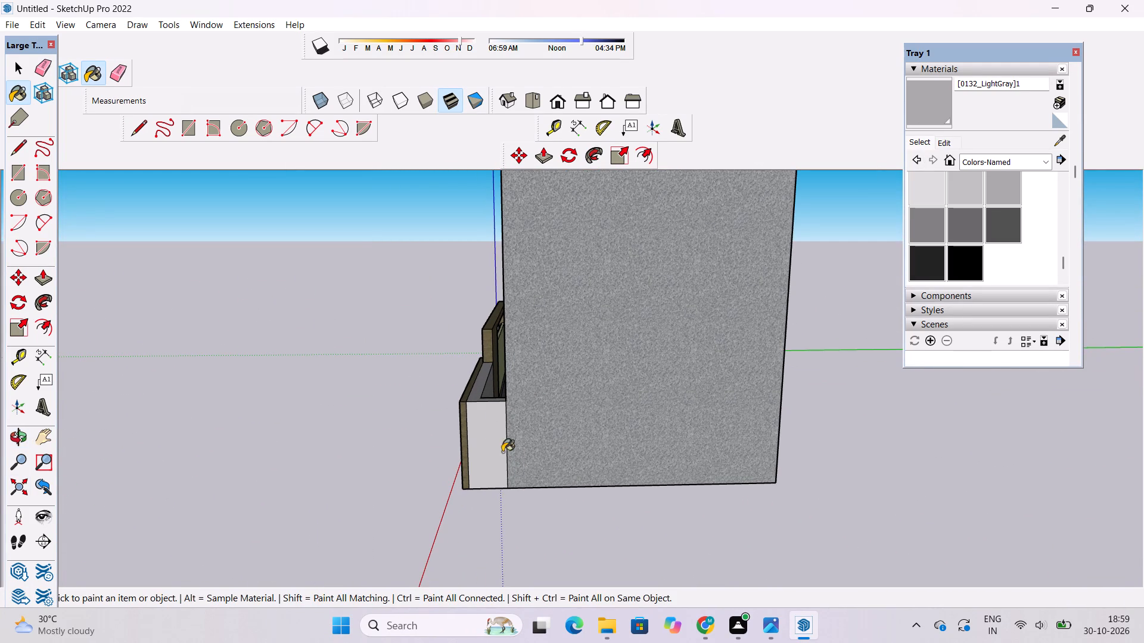
click(483, 445)
click(4, 449)
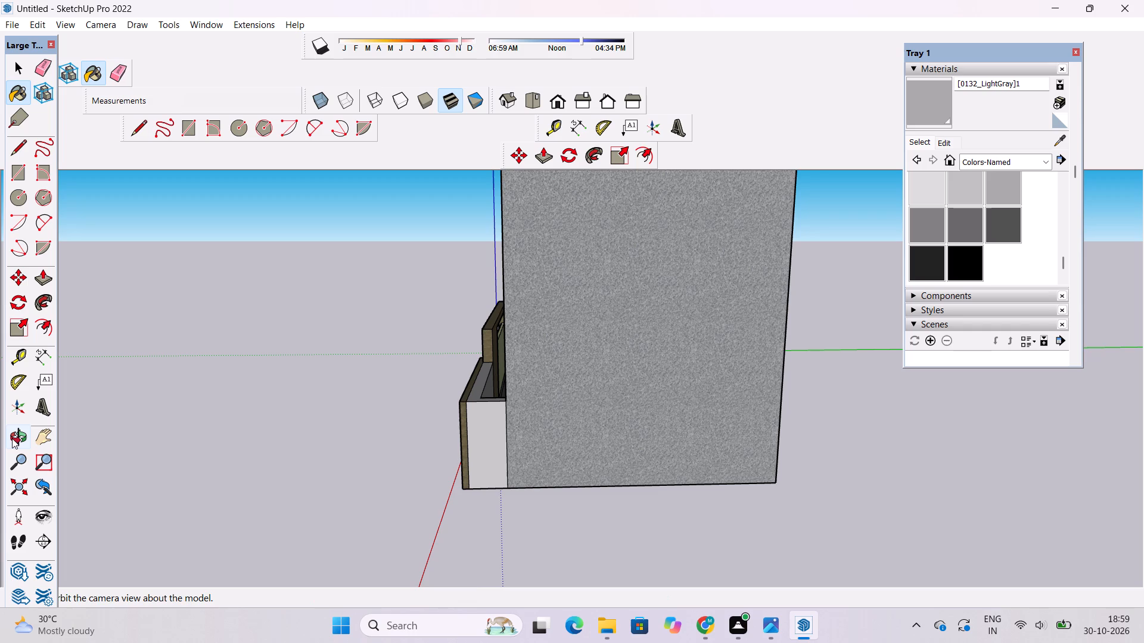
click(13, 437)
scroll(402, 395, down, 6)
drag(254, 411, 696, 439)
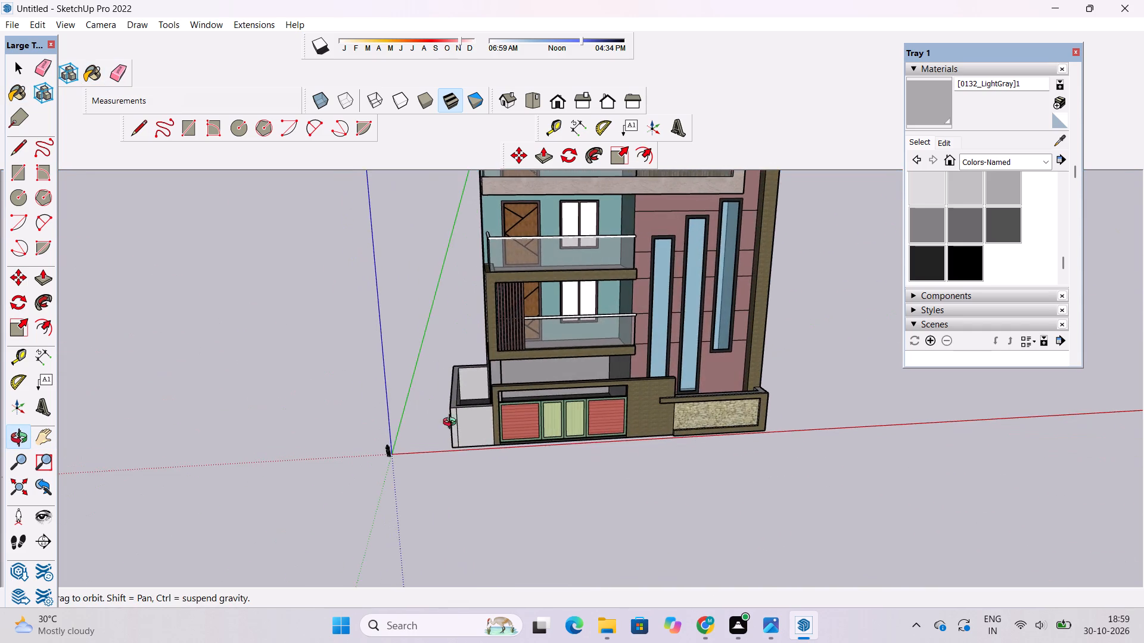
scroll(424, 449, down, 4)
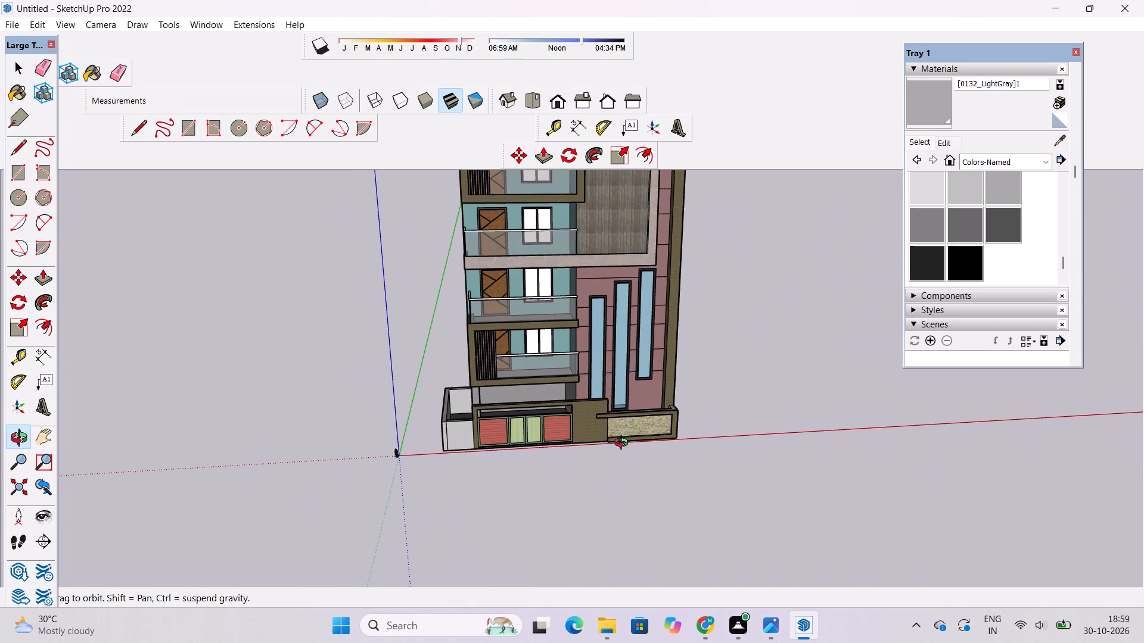
Paint the white open terrace floor beside the stair tower with Granite Light Gray from the Stone materials.
shift+drag(618, 416, 576, 517)
drag(565, 522, 518, 453)
scroll(472, 465, up, 3)
shift+drag(472, 465, 900, 579)
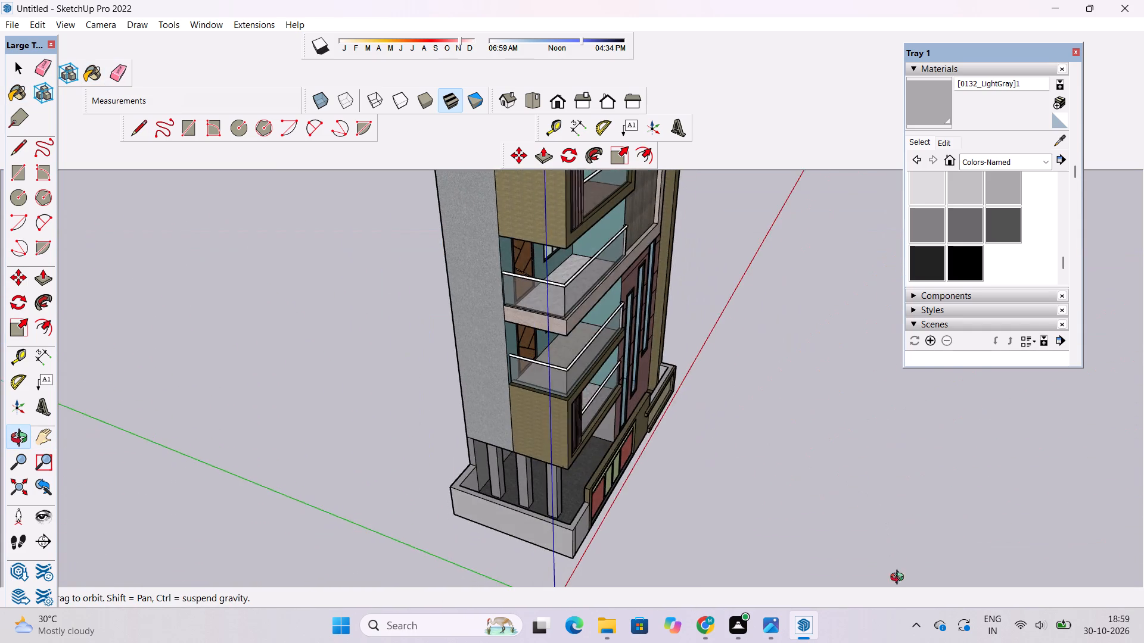
shift+drag(900, 579, 899, 579)
scroll(633, 198, down, 5)
shift+drag(631, 227, 570, 452)
shift+drag(599, 338, 599, 382)
drag(593, 387, 496, 394)
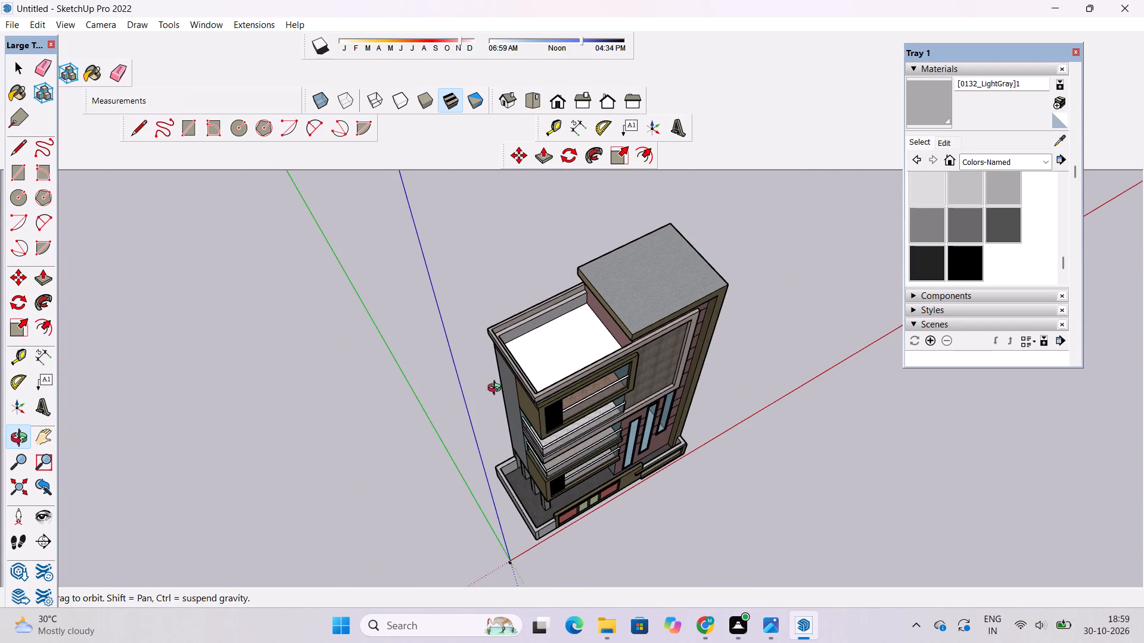
click(965, 160)
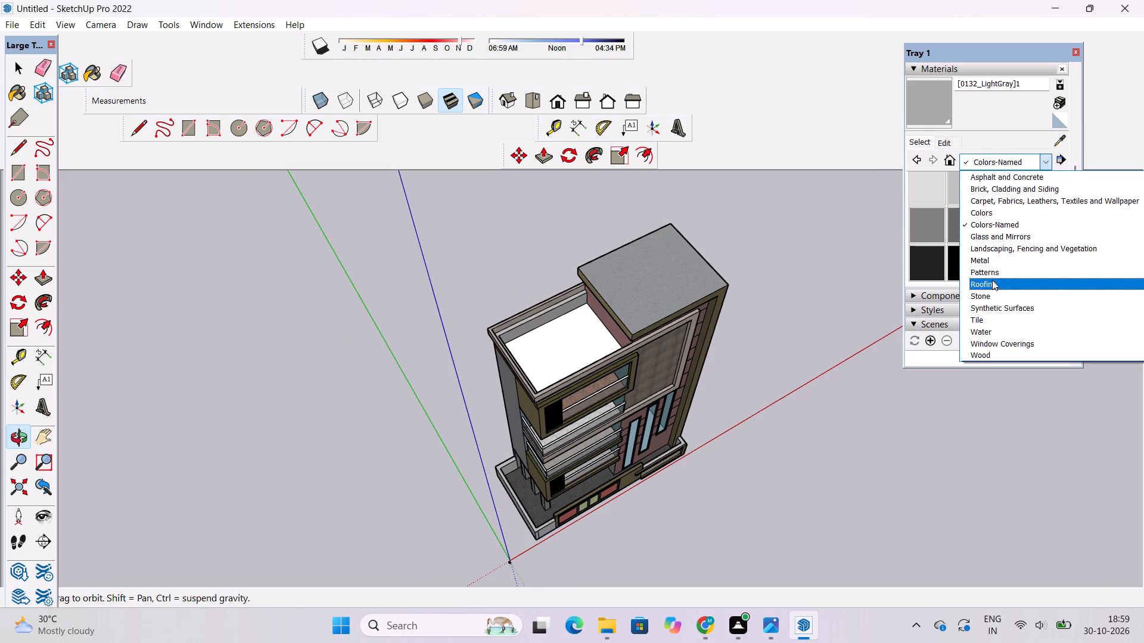
click(990, 293)
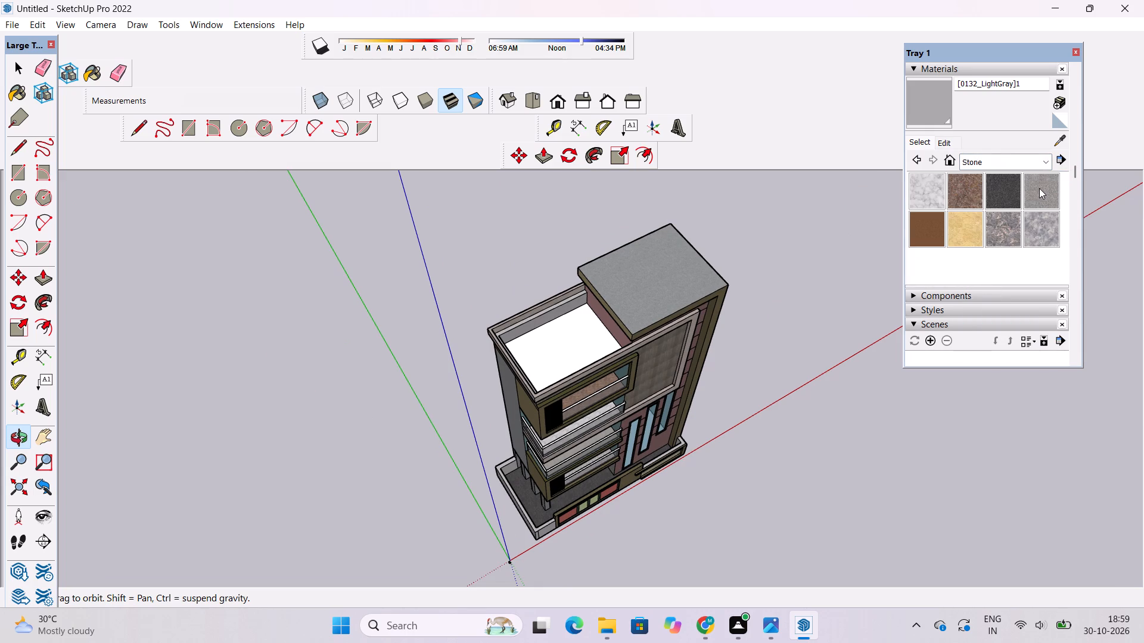
click(1039, 188)
scroll(542, 334, up, 6)
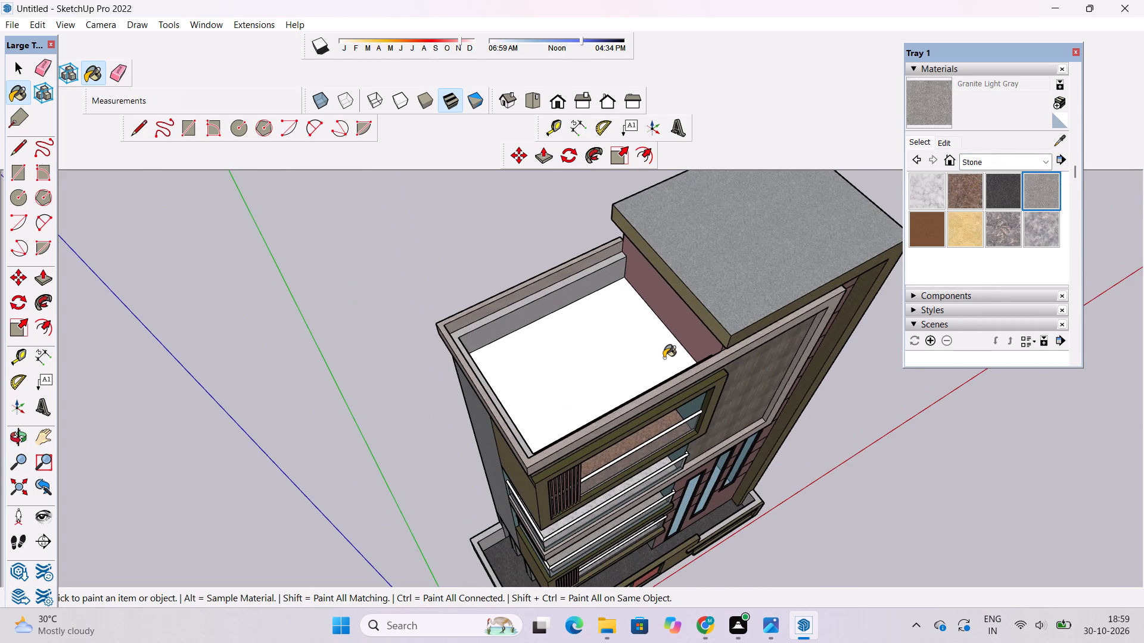
click(664, 358)
Set the texture size of the terrace floor's Granite Light Gray material to 10' by 10'.
click(950, 146)
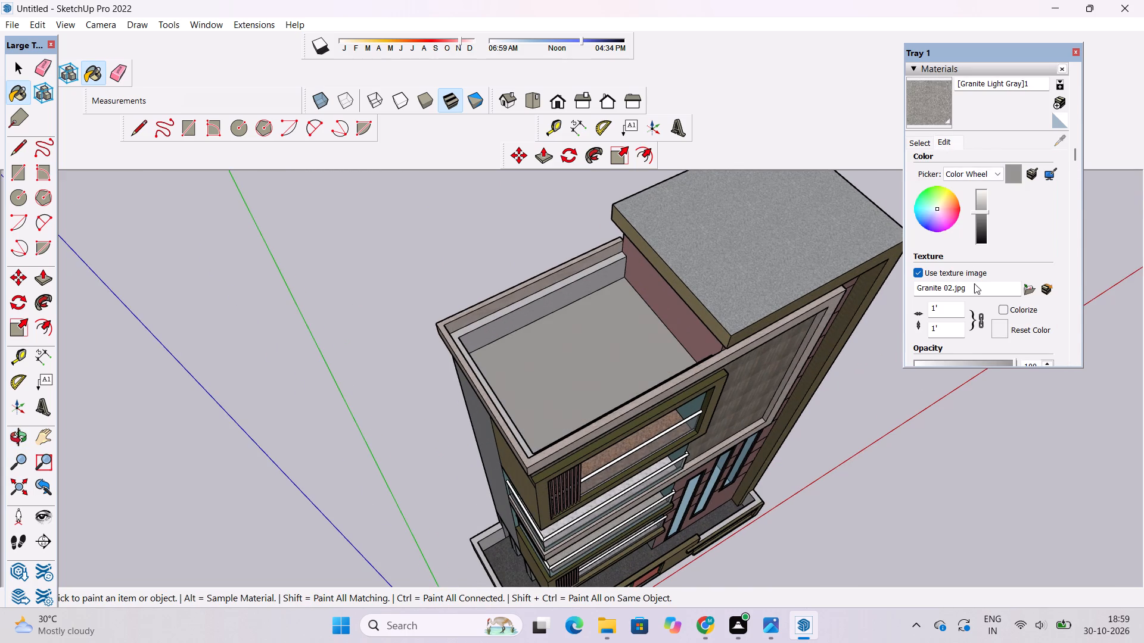
click(950, 332)
key(BackSpace)
text(0')
key(Return)
scroll(950, 332, up, 2)
scroll(999, 184, down, 2)
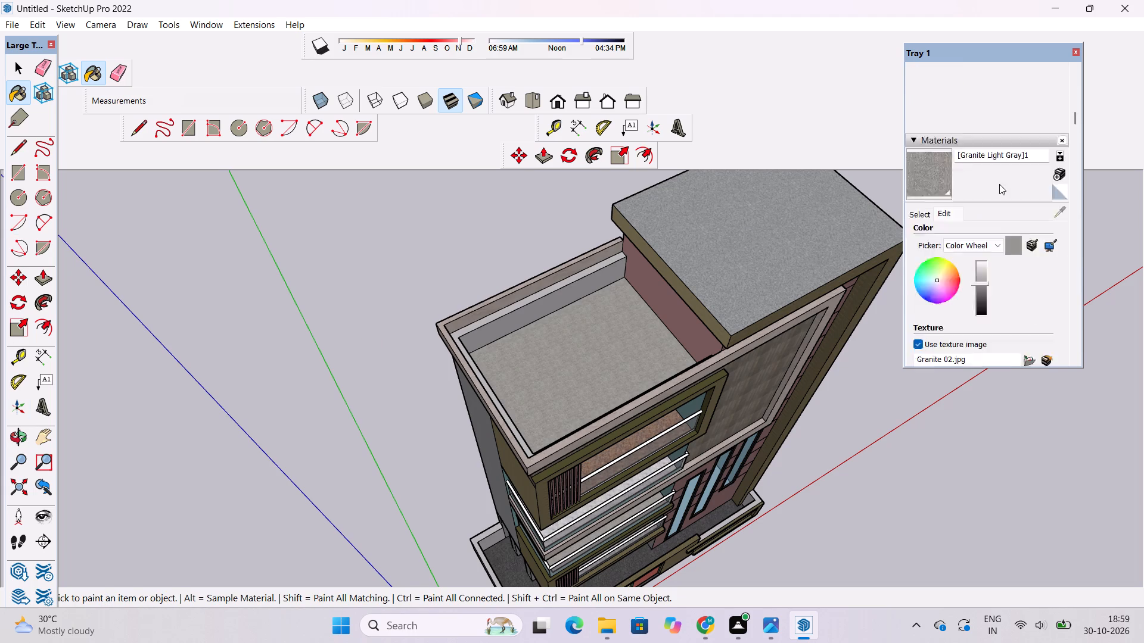
scroll(999, 184, down, 1)
Examine the terrace parapet, front facade and upper balconies for faces that still need a material.
click(14, 429)
drag(368, 438, 327, 321)
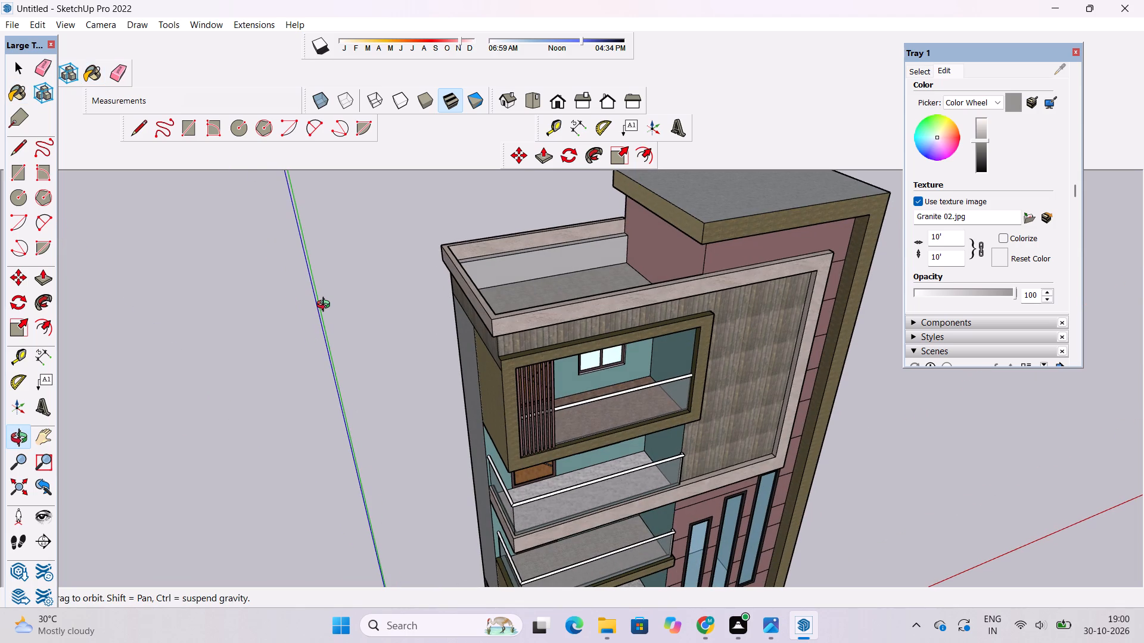
scroll(369, 313, down, 8)
drag(486, 414, 425, 327)
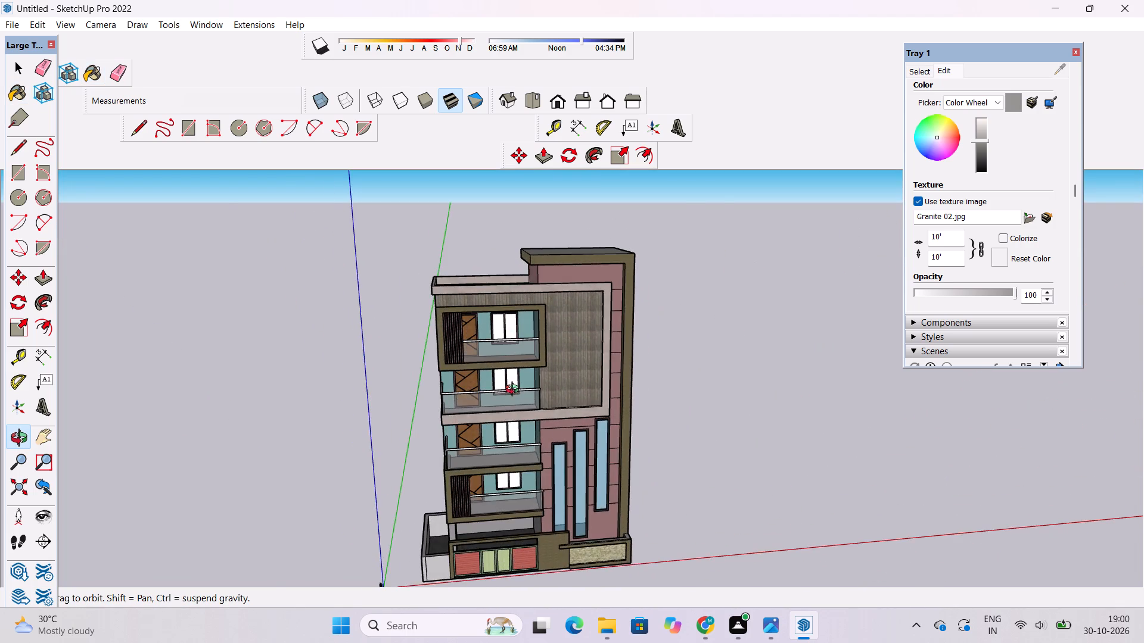
scroll(515, 391, up, 5)
scroll(515, 391, down, 4)
scroll(539, 324, down, 6)
scroll(554, 460, up, 5)
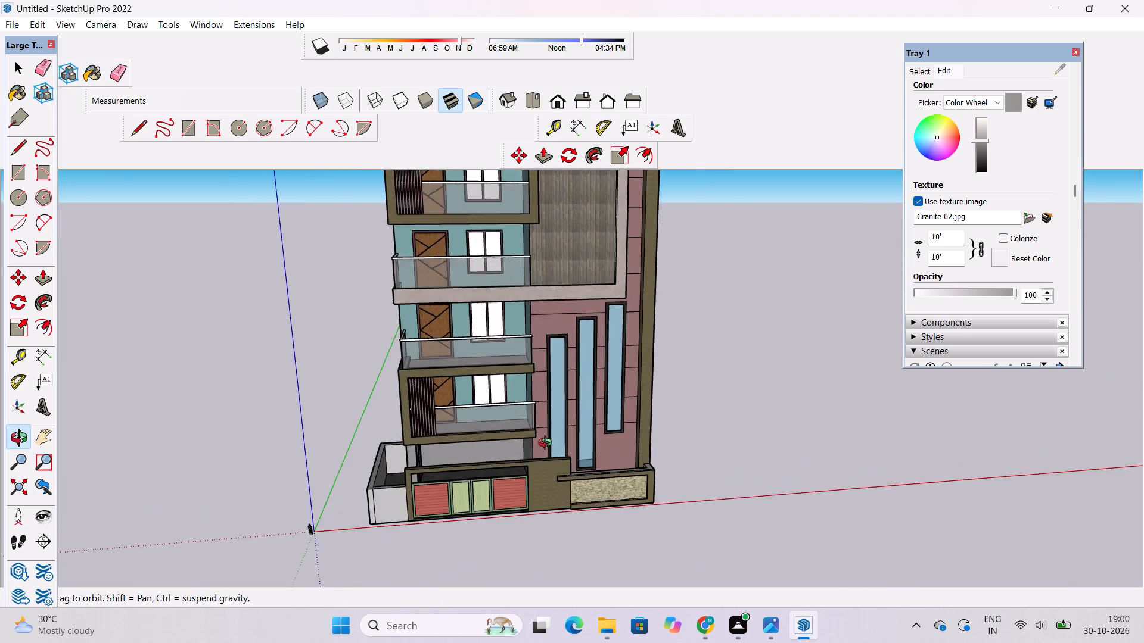
scroll(548, 444, up, 6)
scroll(512, 453, down, 7)
drag(508, 487, 492, 427)
scroll(494, 293, up, 10)
drag(498, 261, 507, 302)
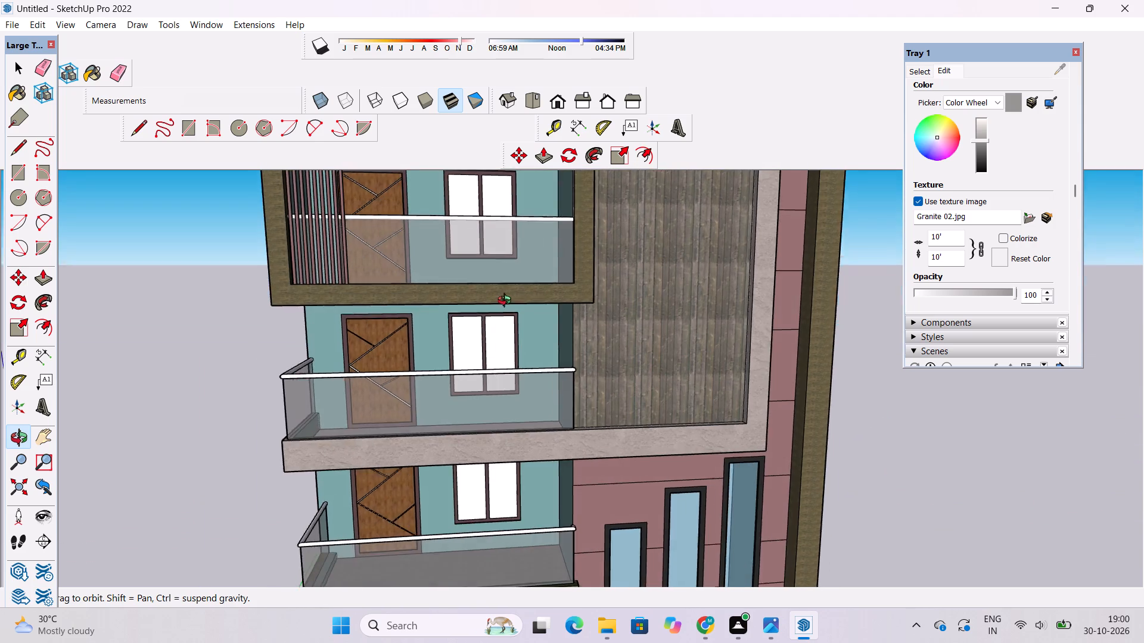
drag(507, 302, 507, 311)
scroll(512, 338, down, 5)
scroll(521, 244, up, 4)
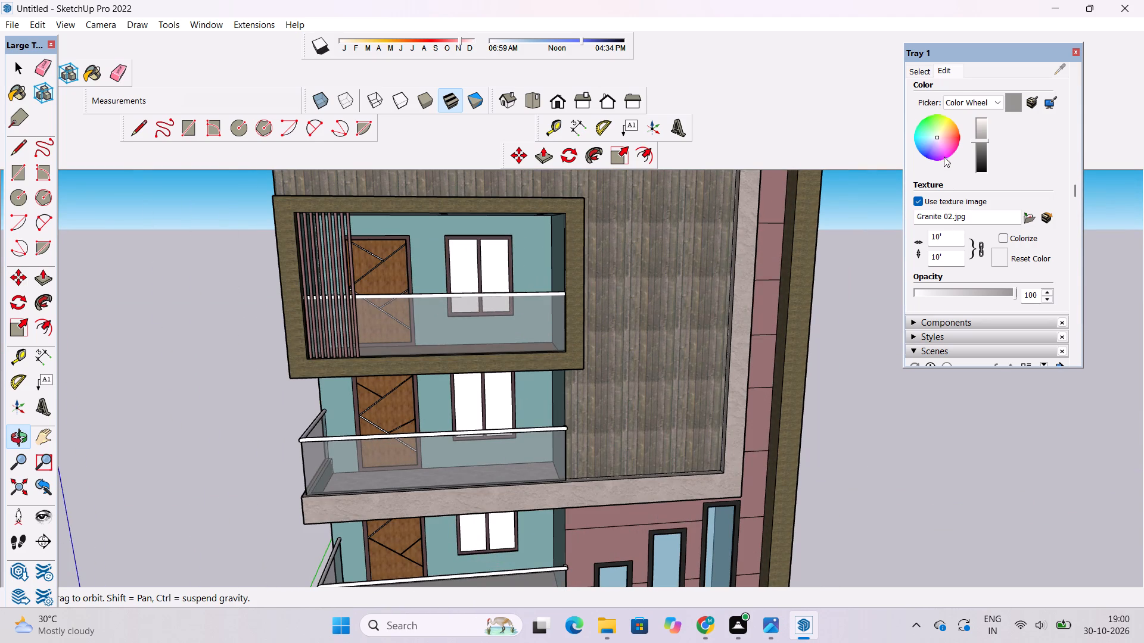
scroll(946, 205, up, 2)
click(927, 216)
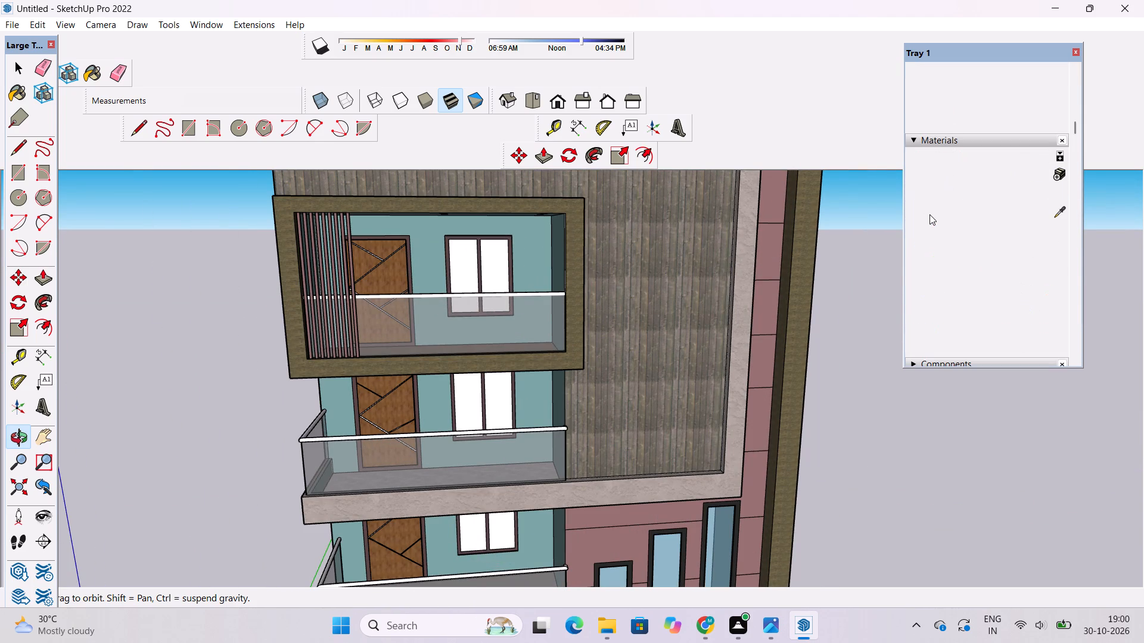
scroll(947, 108, down, 1)
scroll(630, 327, down, 5)
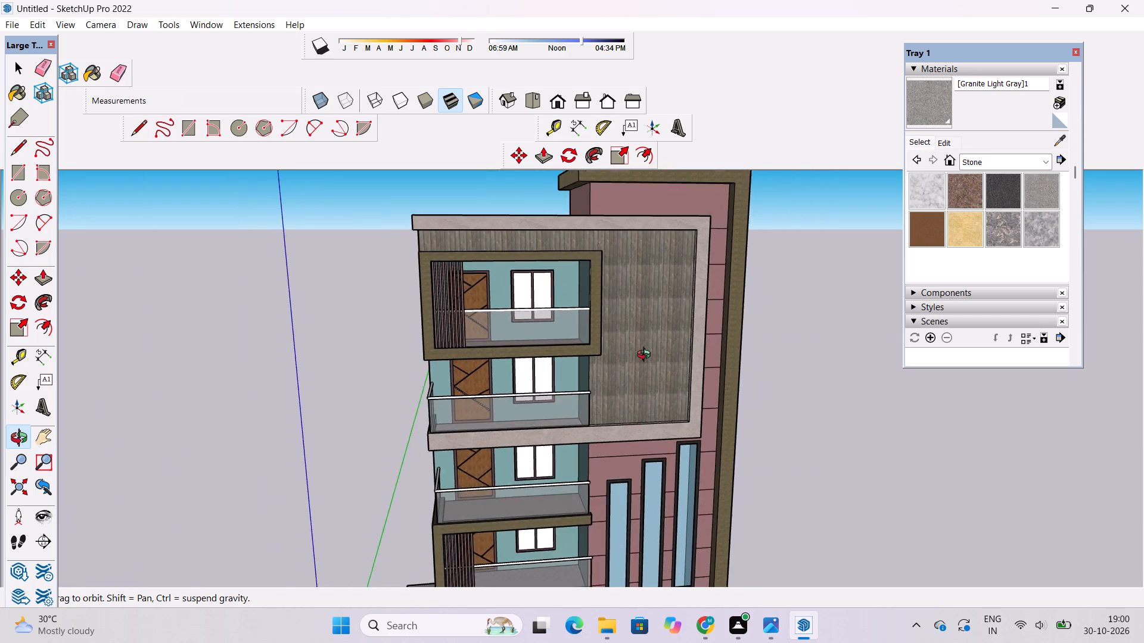
Examine the roof terrace, the side wall and the balcony floors from above and from the side.
drag(641, 373, 1139, 535)
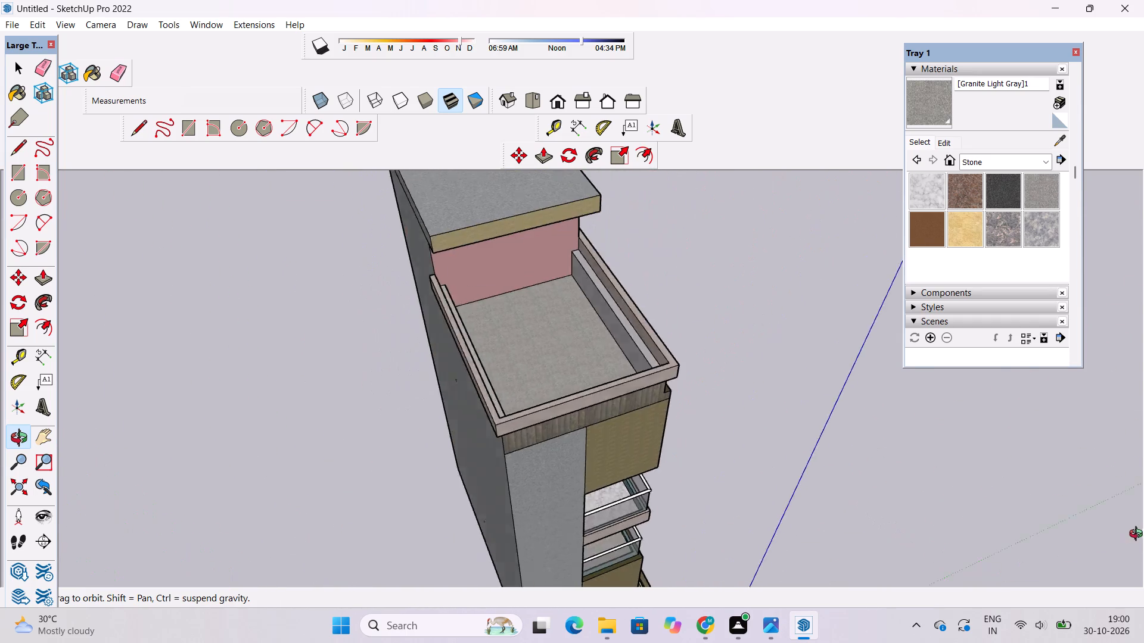
drag(1139, 535, 937, 524)
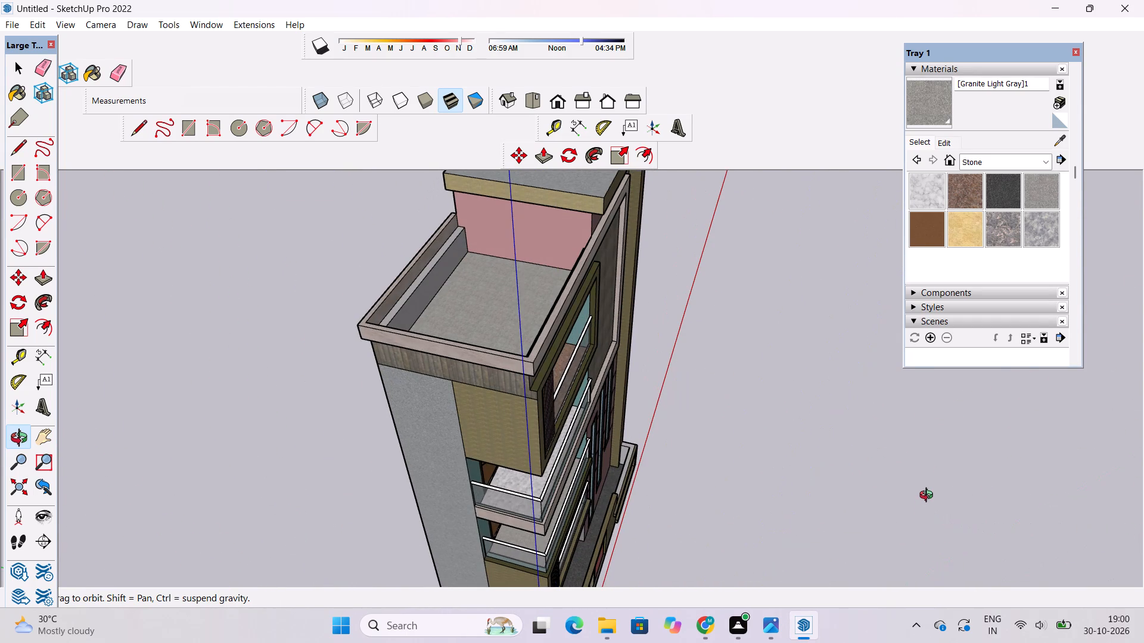
scroll(861, 452, up, 1)
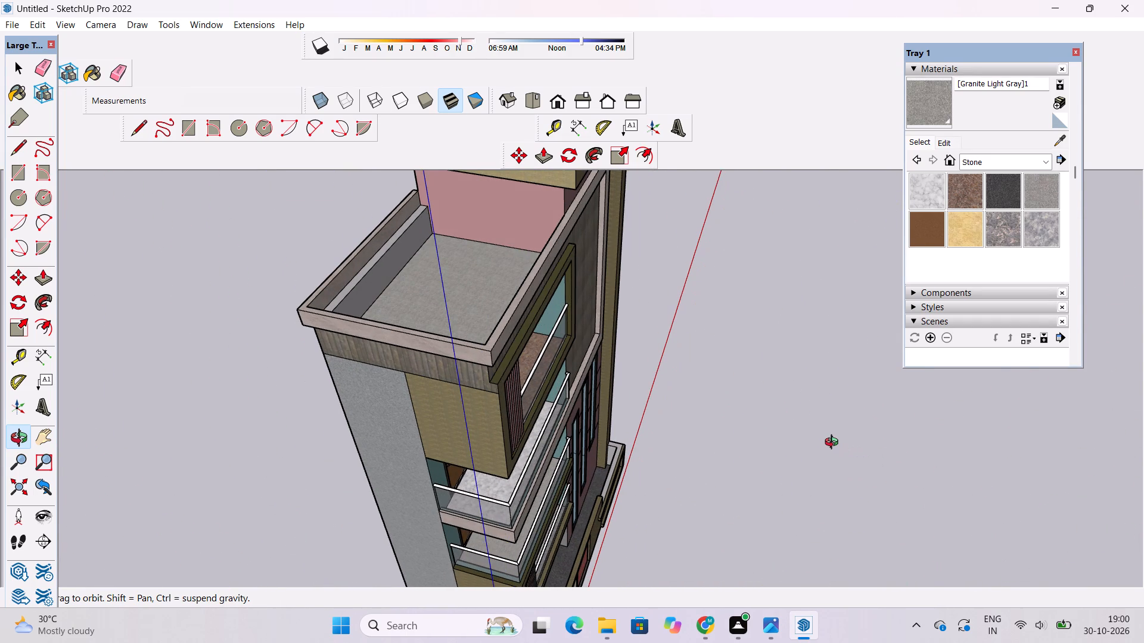
scroll(658, 445, down, 2)
drag(671, 445, 574, 450)
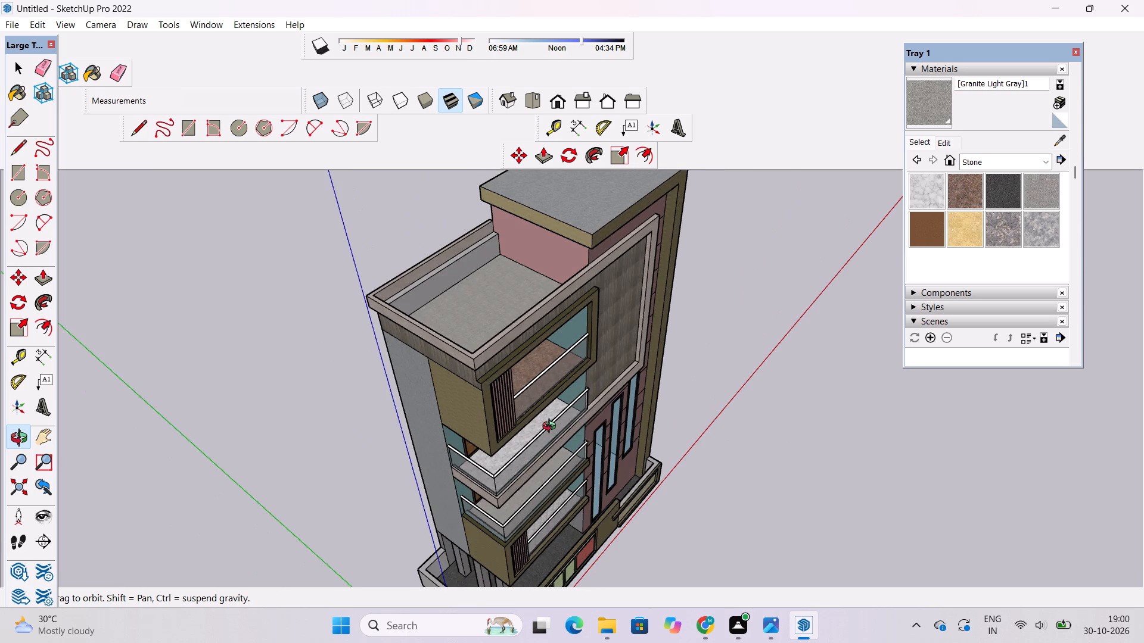
scroll(552, 427, down, 2)
drag(621, 444, 572, 448)
scroll(554, 450, up, 3)
shift+drag(551, 454, 561, 426)
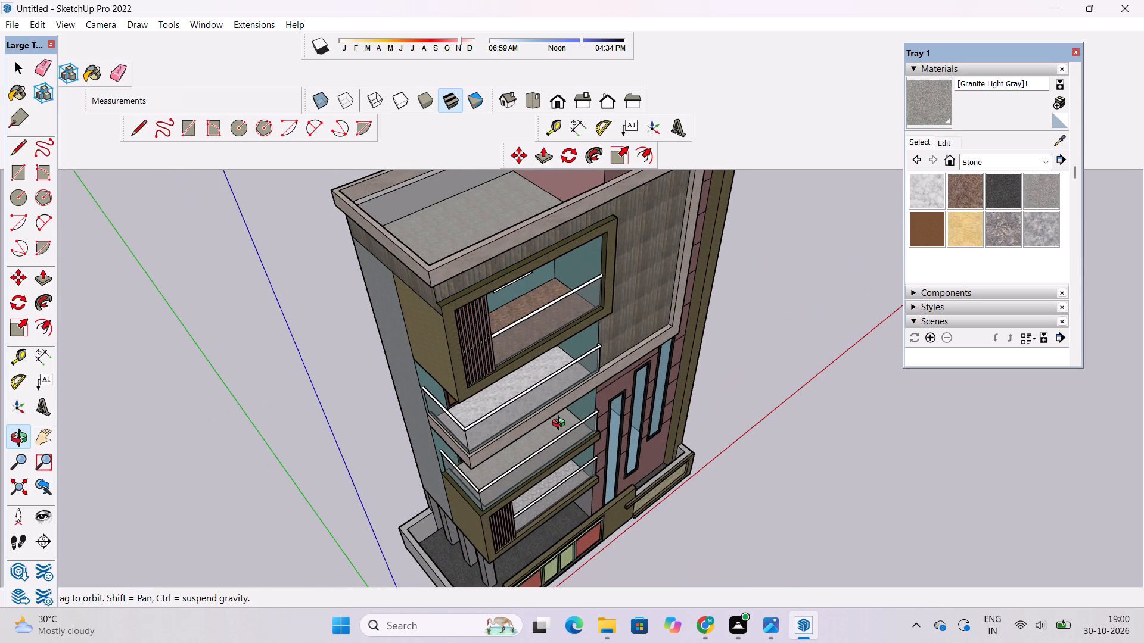
scroll(577, 432, down, 3)
drag(700, 452, 592, 458)
scroll(587, 456, up, 3)
drag(586, 469, 583, 438)
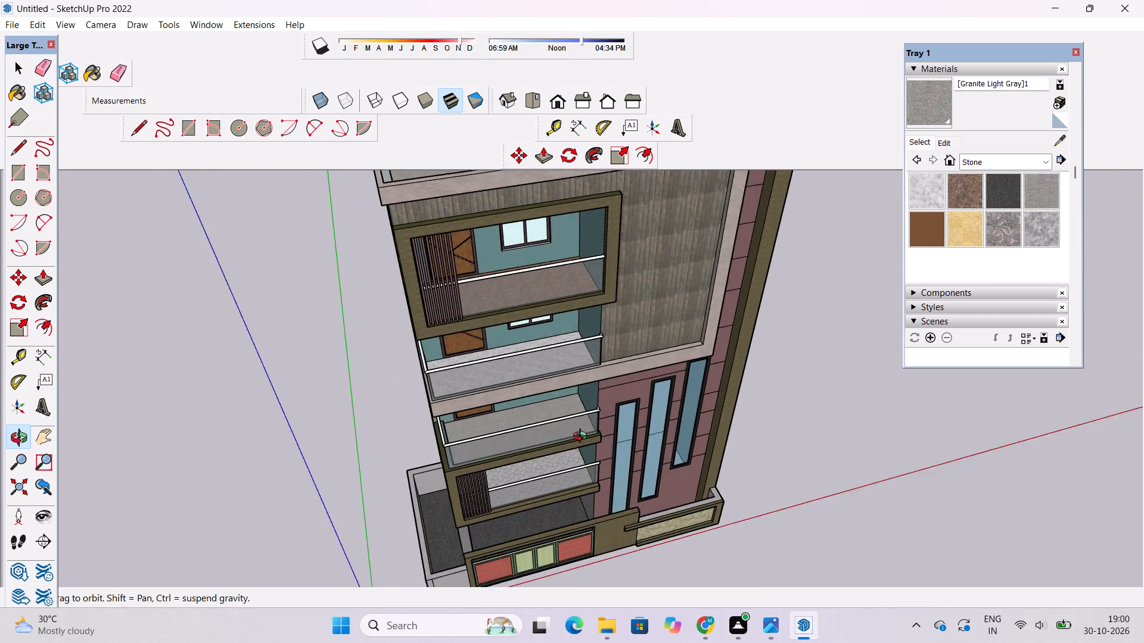
drag(583, 438, 583, 425)
Examine the balcony doors, windows and railings and the whole front facade from several angles.
scroll(576, 435, up, 3)
shift+drag(562, 435, 557, 361)
scroll(554, 383, down, 2)
shift+drag(572, 405, 589, 467)
drag(578, 488, 519, 397)
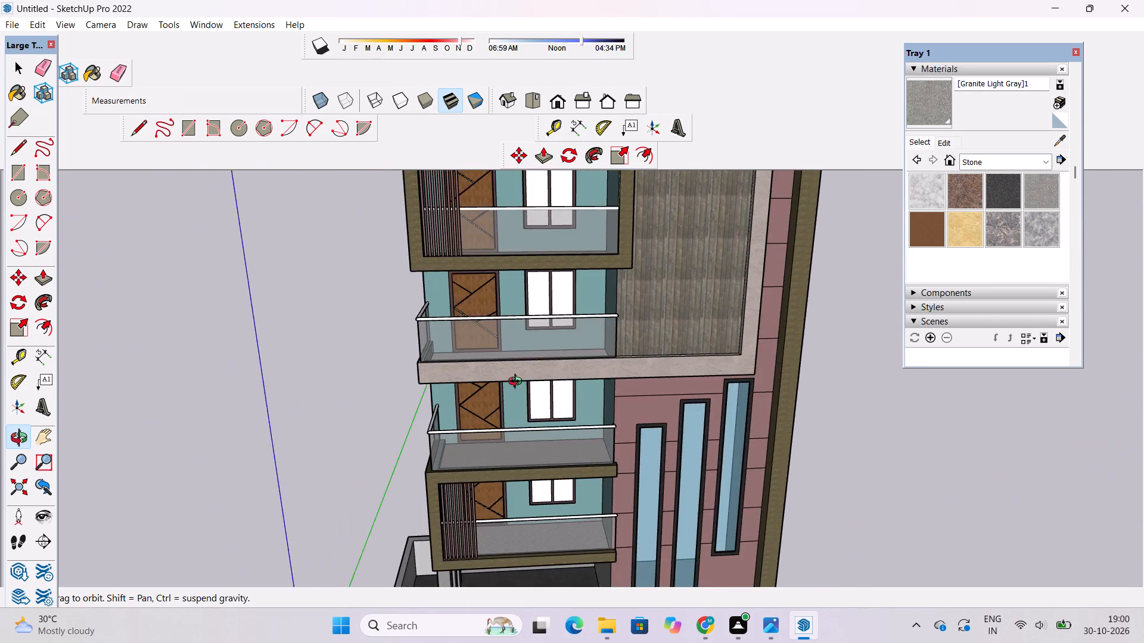
scroll(518, 383, up, 2)
scroll(541, 404, down, 3)
shift+drag(586, 421, 552, 424)
drag(548, 446, 538, 420)
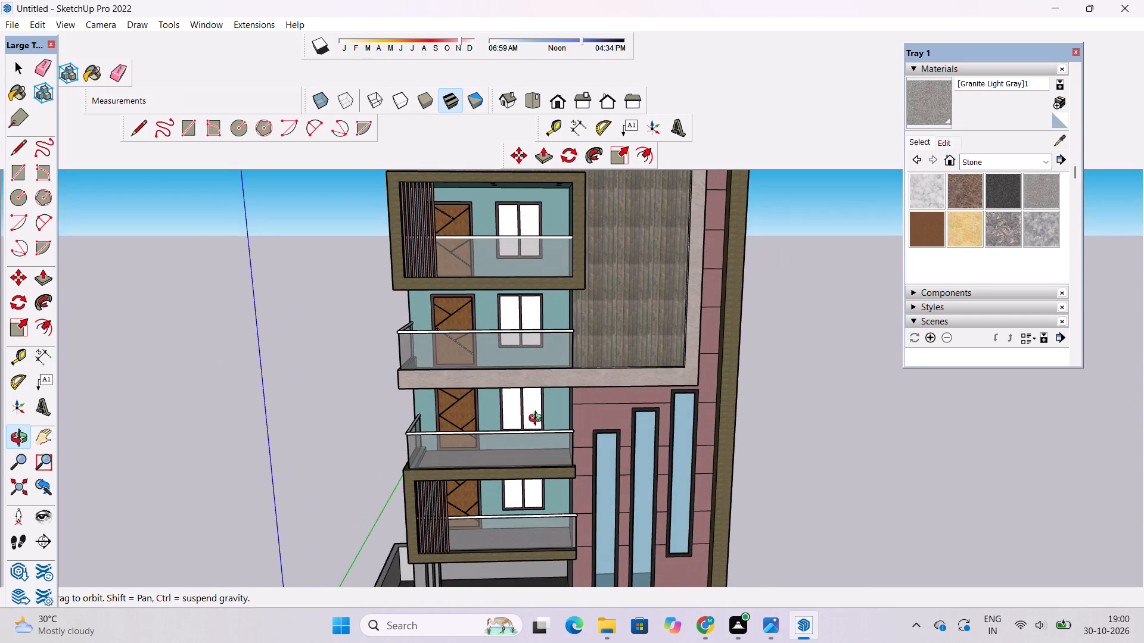
scroll(538, 419, down, 2)
drag(537, 423, 545, 398)
scroll(551, 402, up, 3)
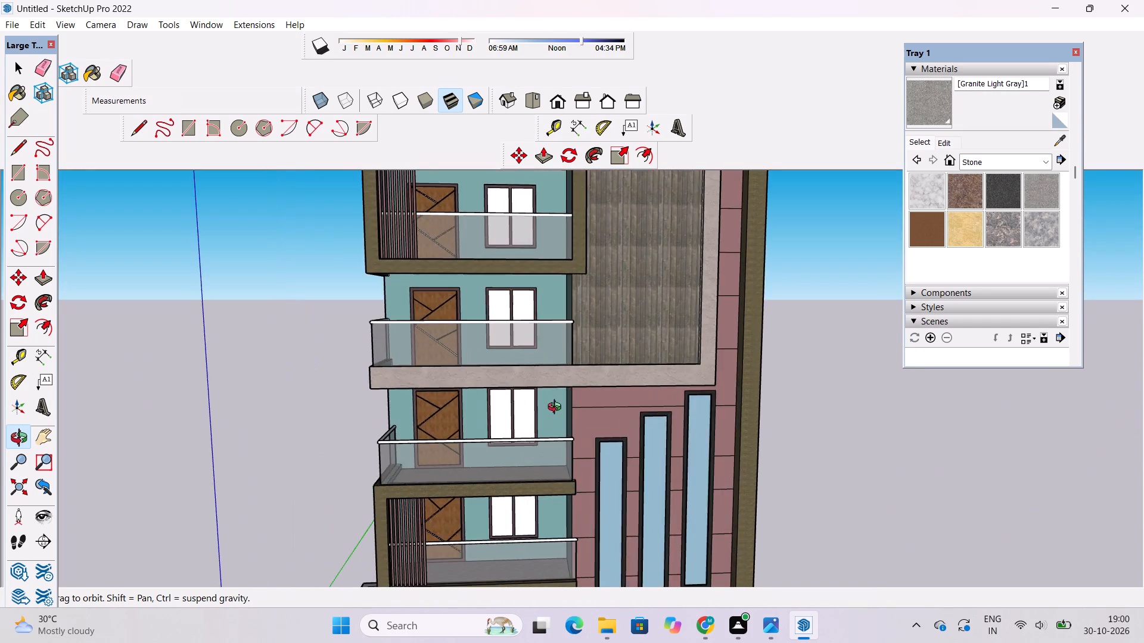
shift+drag(557, 419, 553, 367)
scroll(553, 357, down, 5)
drag(456, 359, 627, 444)
scroll(543, 399, up, 2)
shift+drag(525, 313, 548, 381)
drag(549, 390, 448, 429)
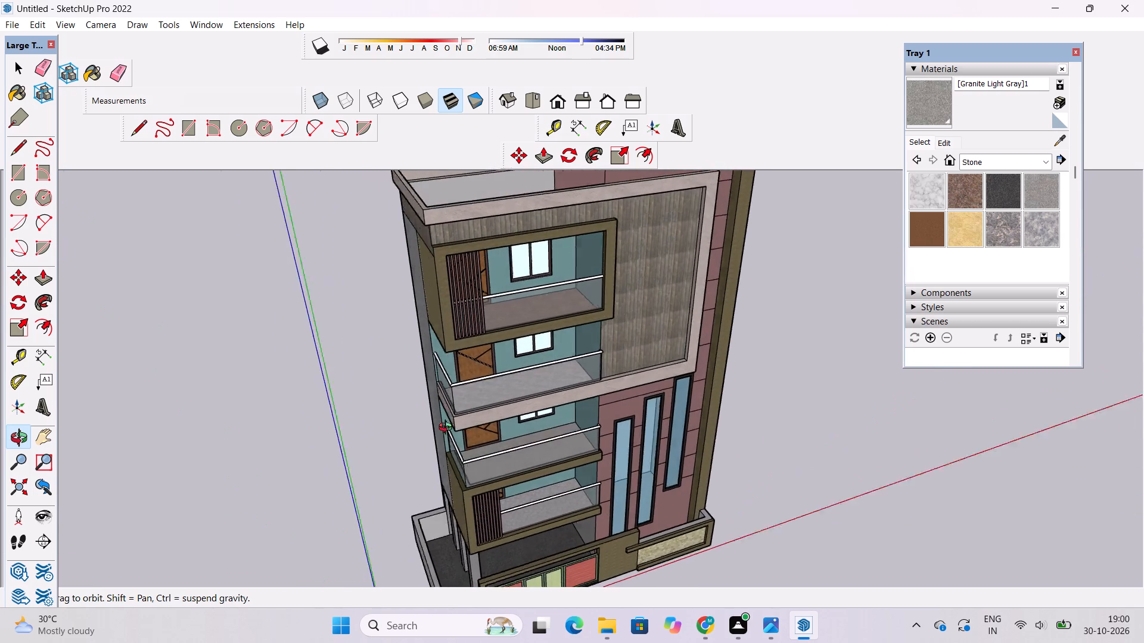
drag(448, 429, 446, 429)
scroll(472, 335, down, 5)
shift+drag(523, 311, 540, 395)
scroll(542, 386, up, 5)
shift+drag(539, 374, 540, 341)
drag(543, 341, 580, 354)
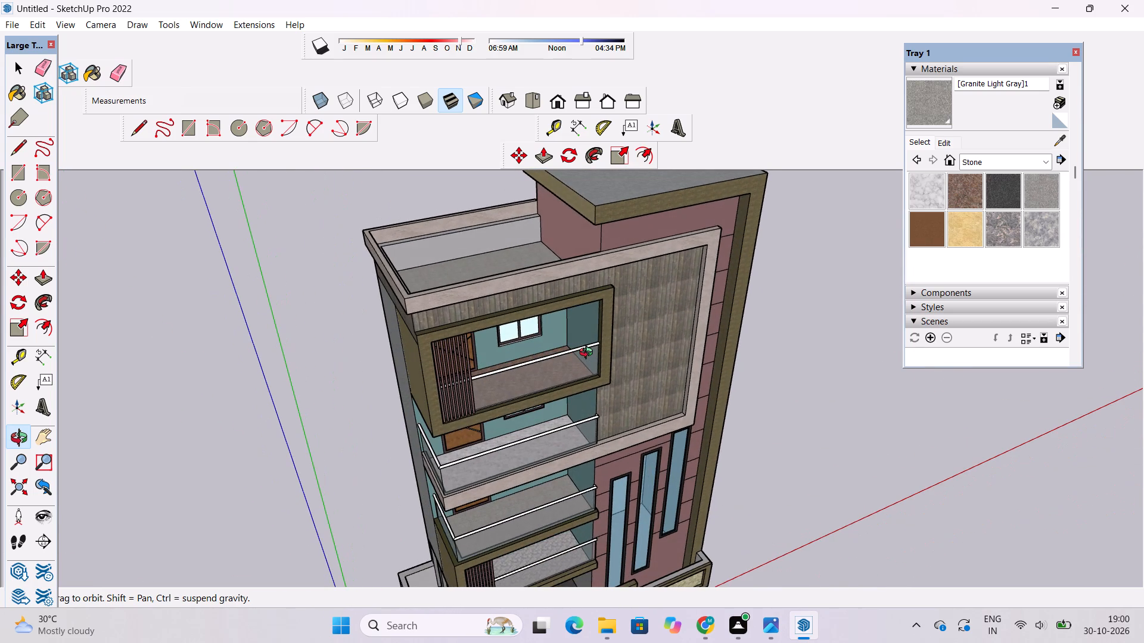
scroll(586, 363, down, 2)
drag(599, 389, 529, 395)
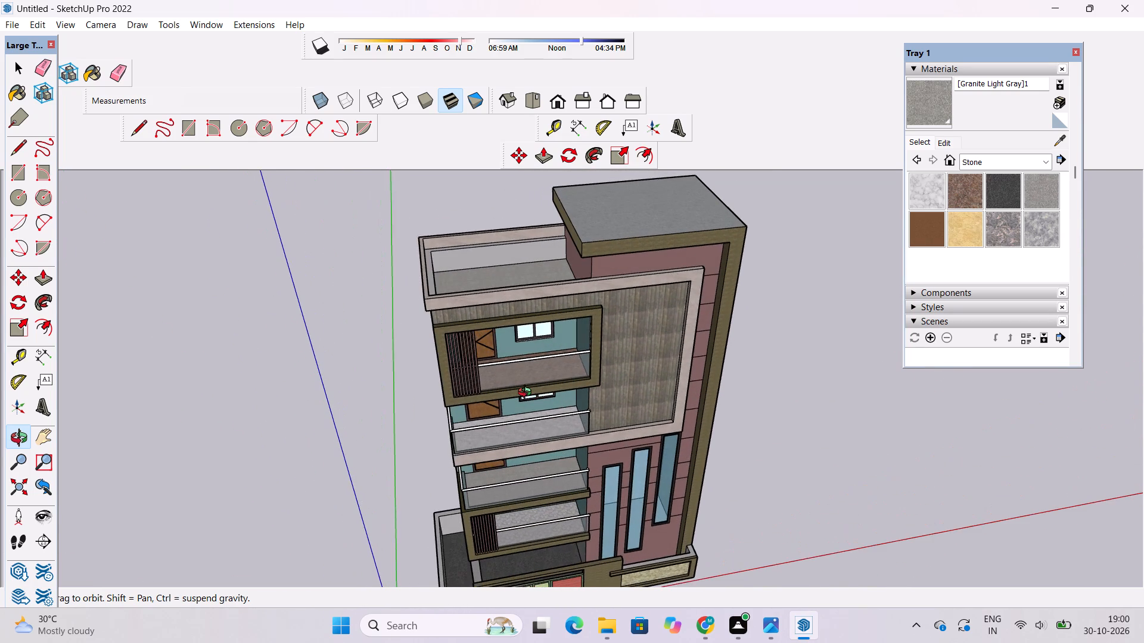
scroll(524, 380, down, 5)
drag(543, 397, 515, 309)
scroll(521, 362, up, 4)
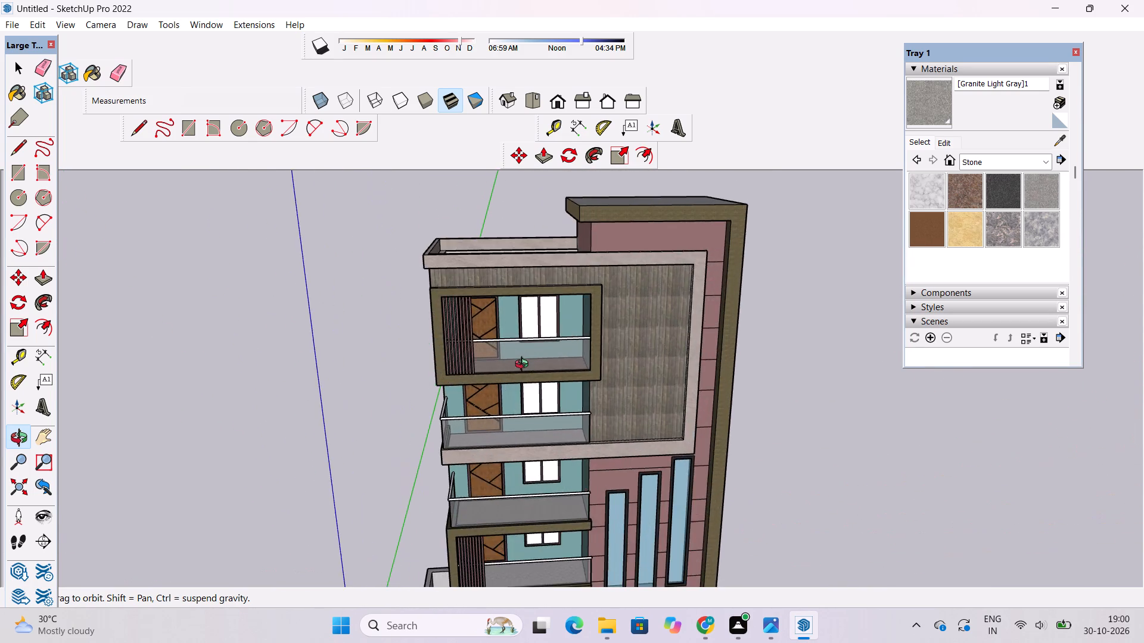
scroll(524, 366, up, 1)
scroll(497, 295, down, 7)
scroll(561, 375, up, 2)
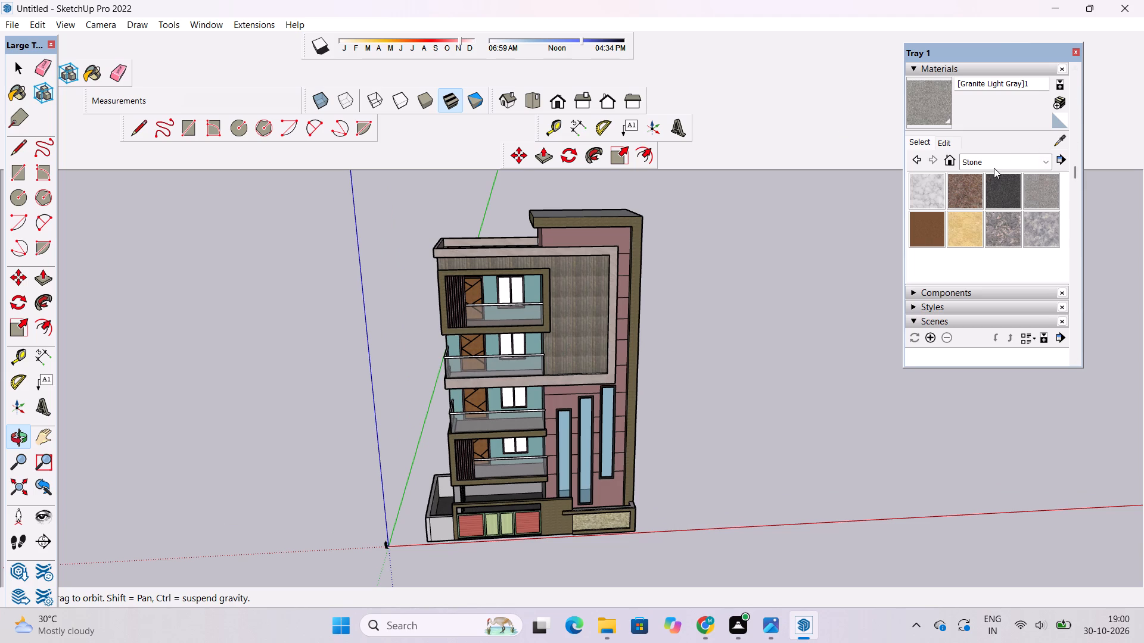
Paint the window panes of the two uppermost balconies with Translucent Glass Gray from the Glass and Mirrors collection.
click(993, 164)
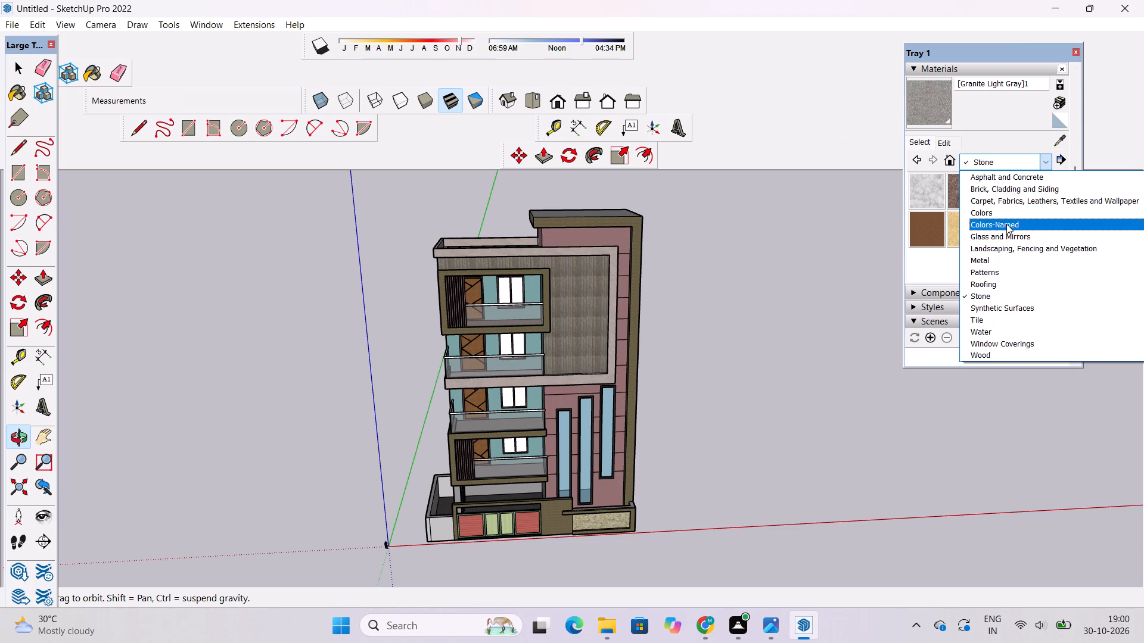
click(1008, 233)
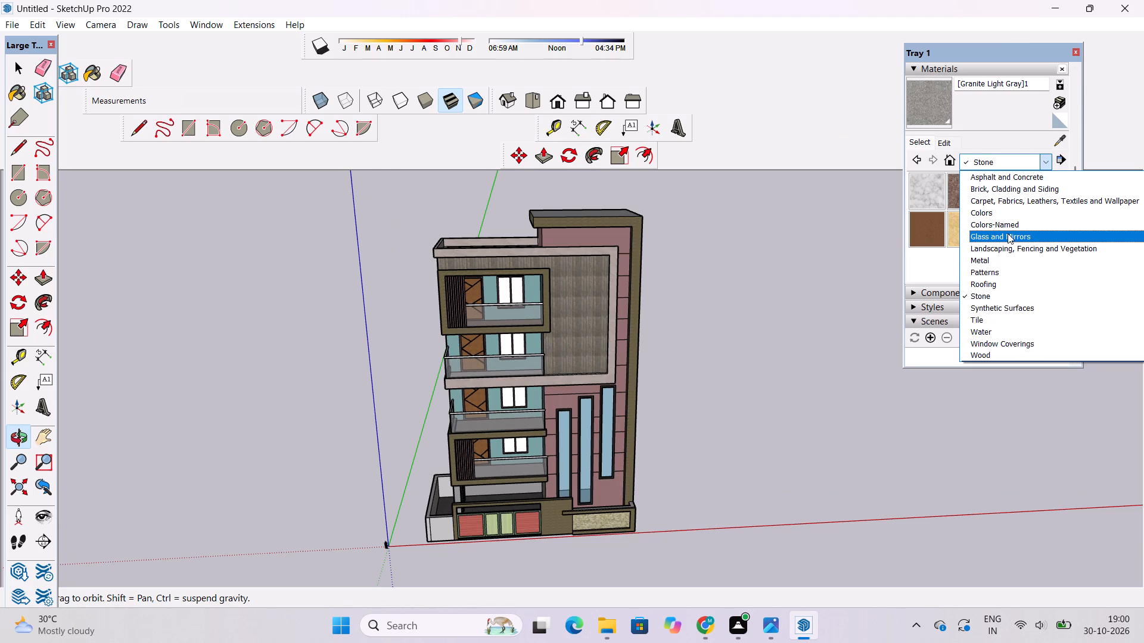
scroll(1014, 227, down, 2)
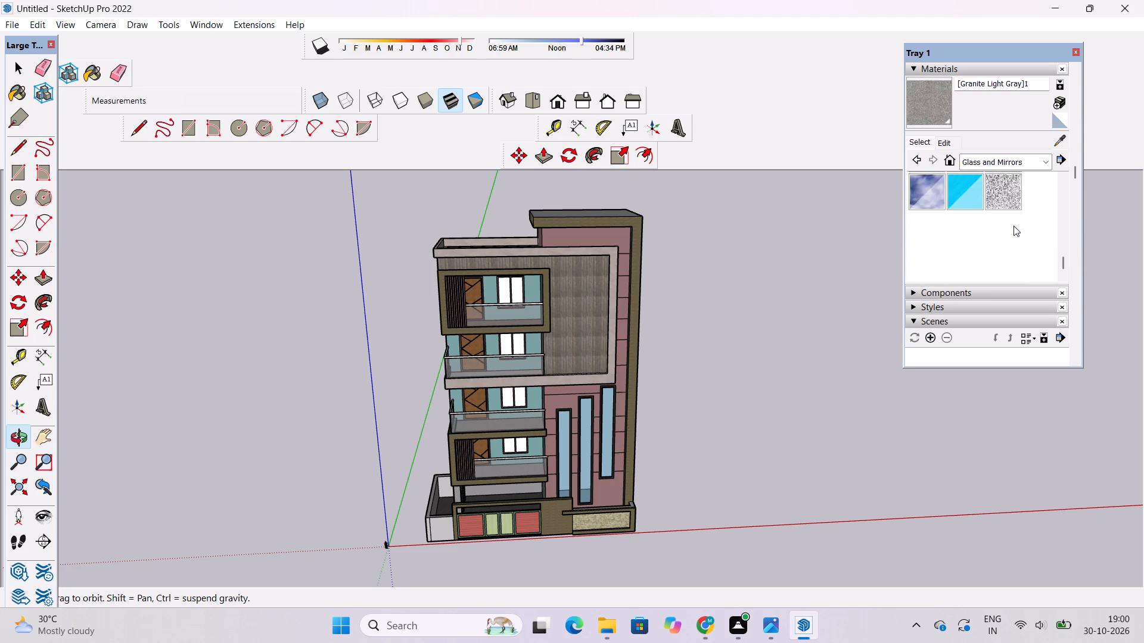
scroll(1014, 226, up, 2)
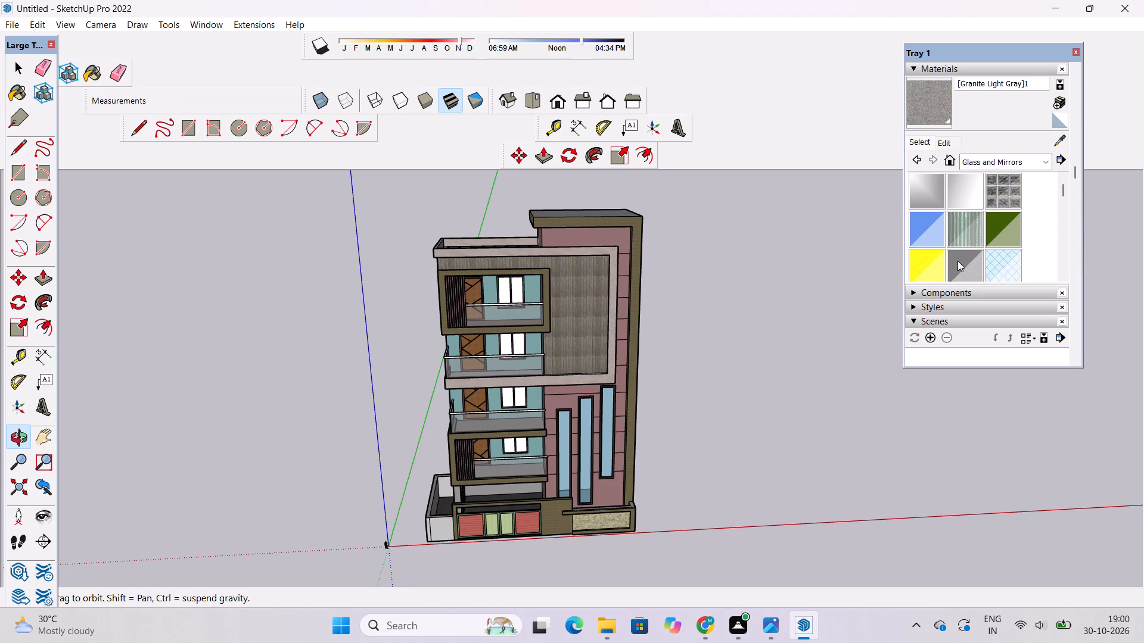
click(960, 263)
scroll(953, 256, down, 1)
scroll(488, 285, down, 2)
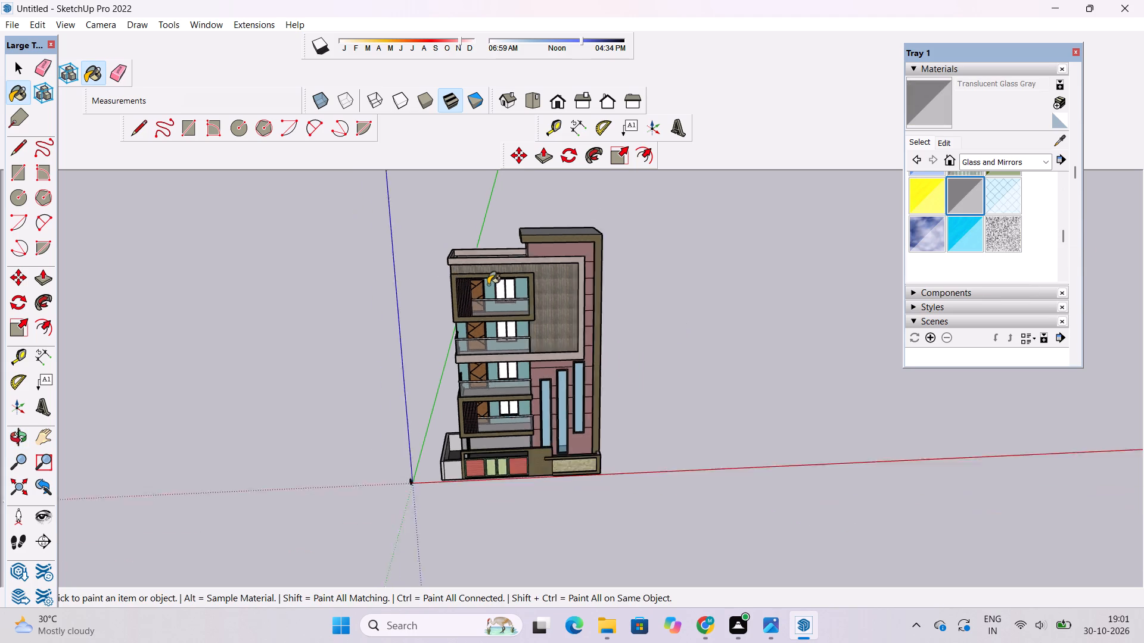
scroll(488, 285, down, 3)
scroll(498, 288, up, 15)
click(499, 288)
click(527, 277)
scroll(514, 241, down, 3)
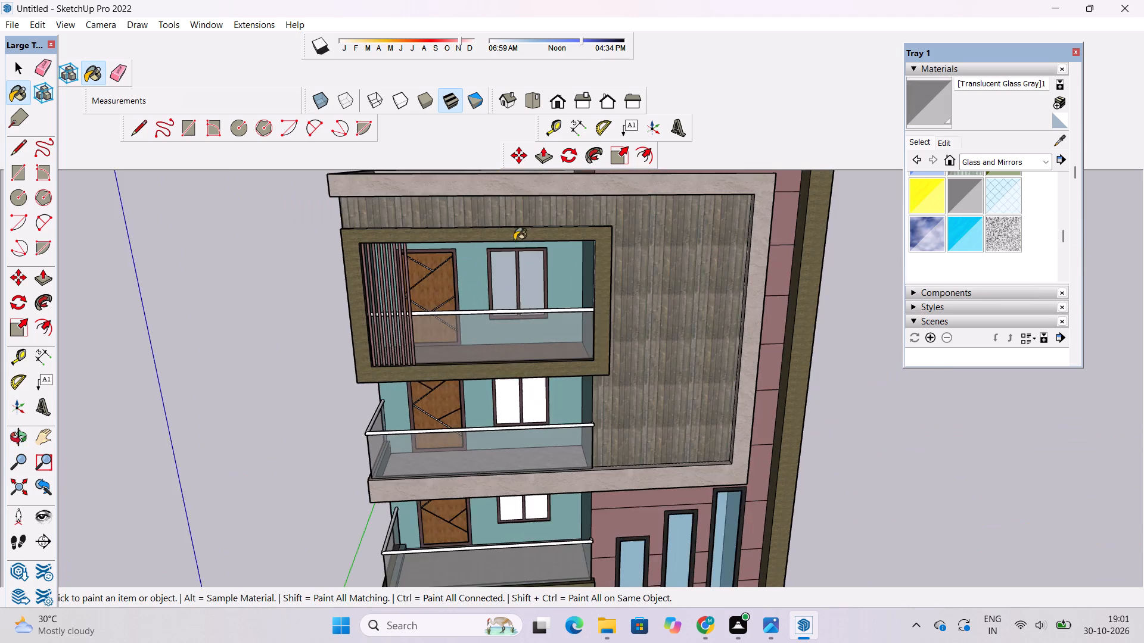
scroll(514, 241, down, 2)
scroll(545, 358, up, 8)
click(502, 398)
click(468, 407)
Paint the window panes of the two lower balconies with the same Translucent Glass Gray.
scroll(499, 271, down, 6)
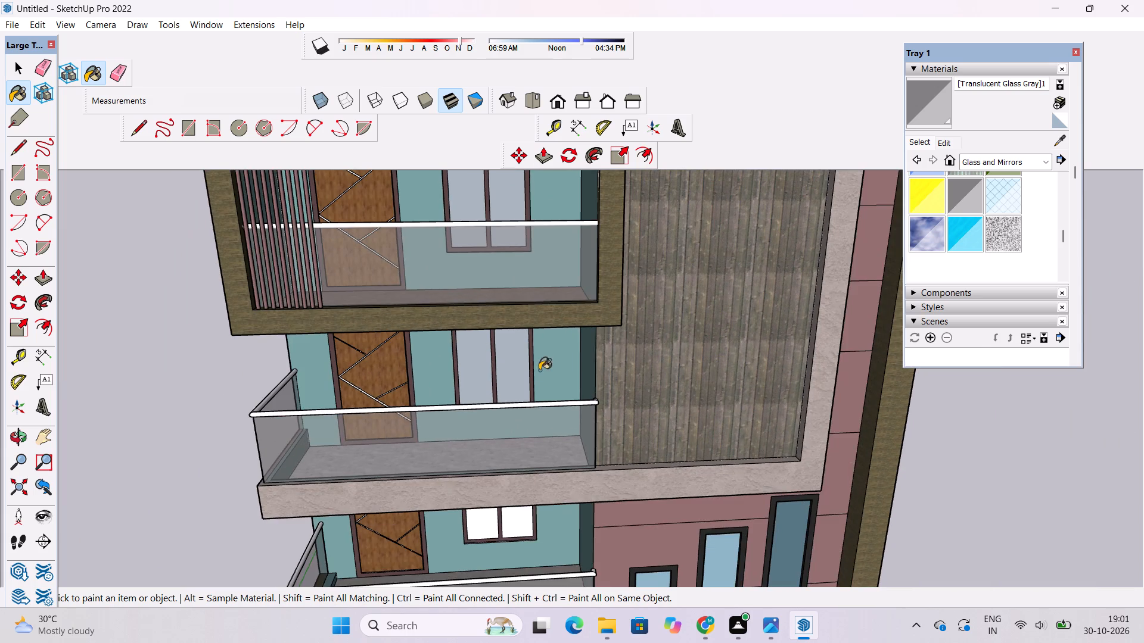
scroll(503, 385, down, 5)
scroll(547, 530, up, 9)
click(496, 536)
click(453, 535)
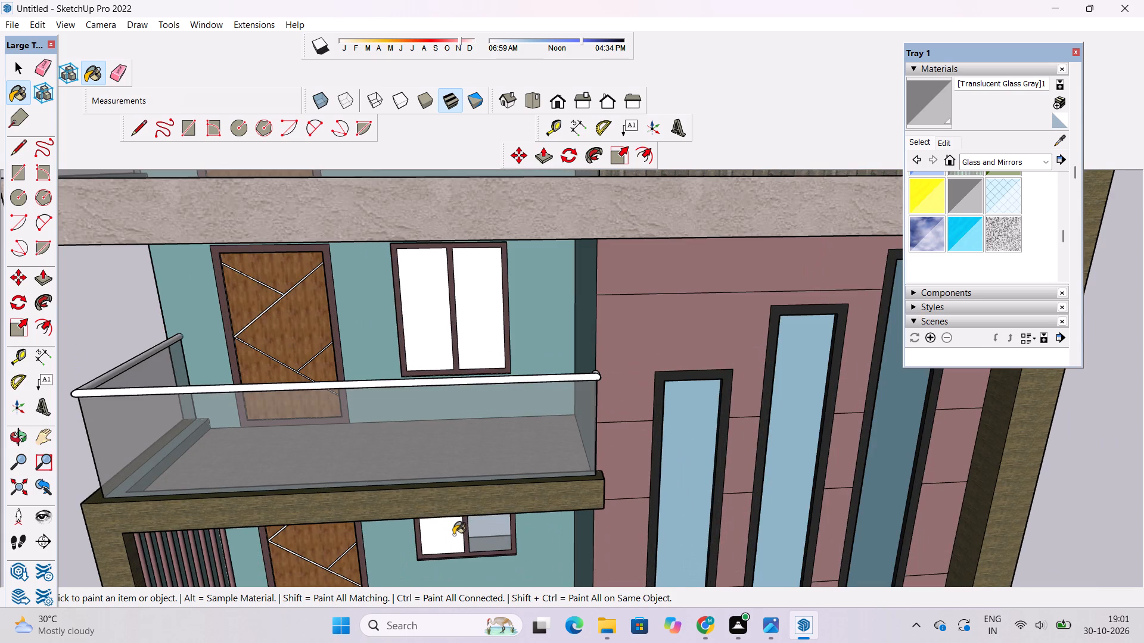
click(467, 327)
click(447, 326)
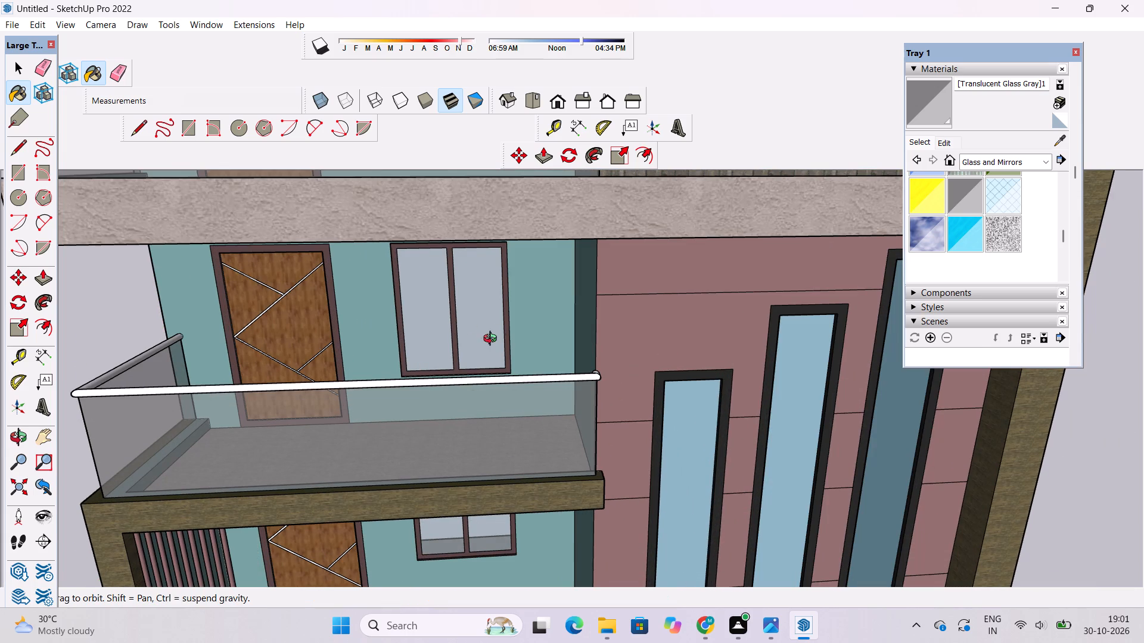
Examine the balcony windows, doors and glass railings on the middle floors from the front and side.
key(o)
scroll(511, 342, down, 5)
drag(628, 373, 539, 371)
scroll(501, 349, down, 3)
shift+drag(503, 352, 682, 389)
drag(698, 404, 791, 409)
scroll(717, 388, up, 3)
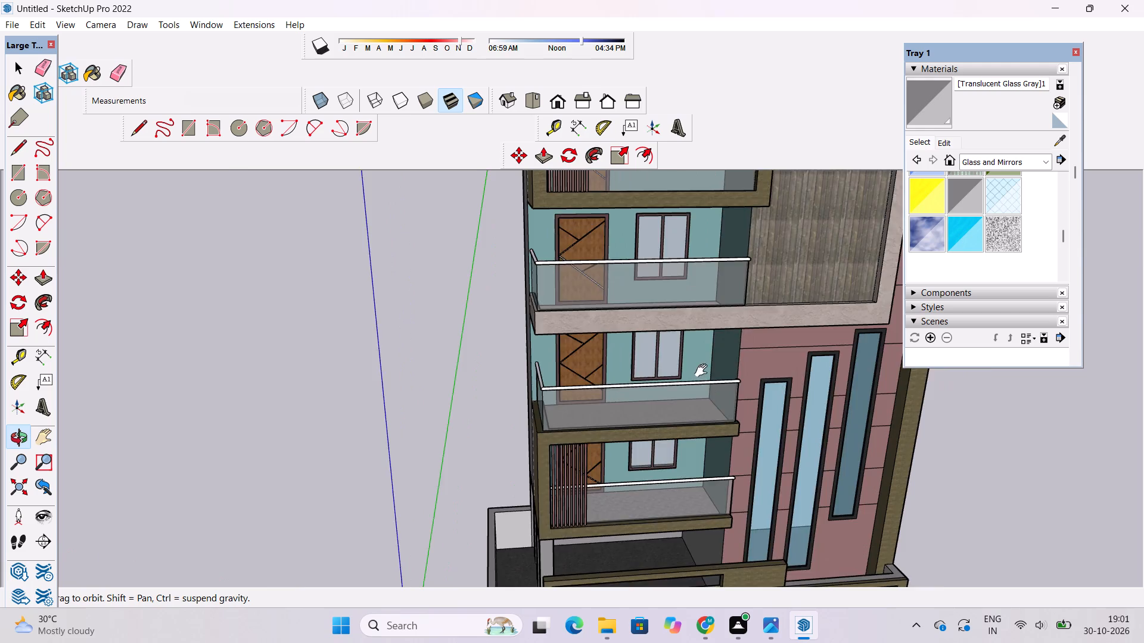
shift+drag(703, 372, 701, 446)
drag(698, 451, 683, 403)
scroll(682, 394, down, 2)
shift+drag(698, 404, 654, 402)
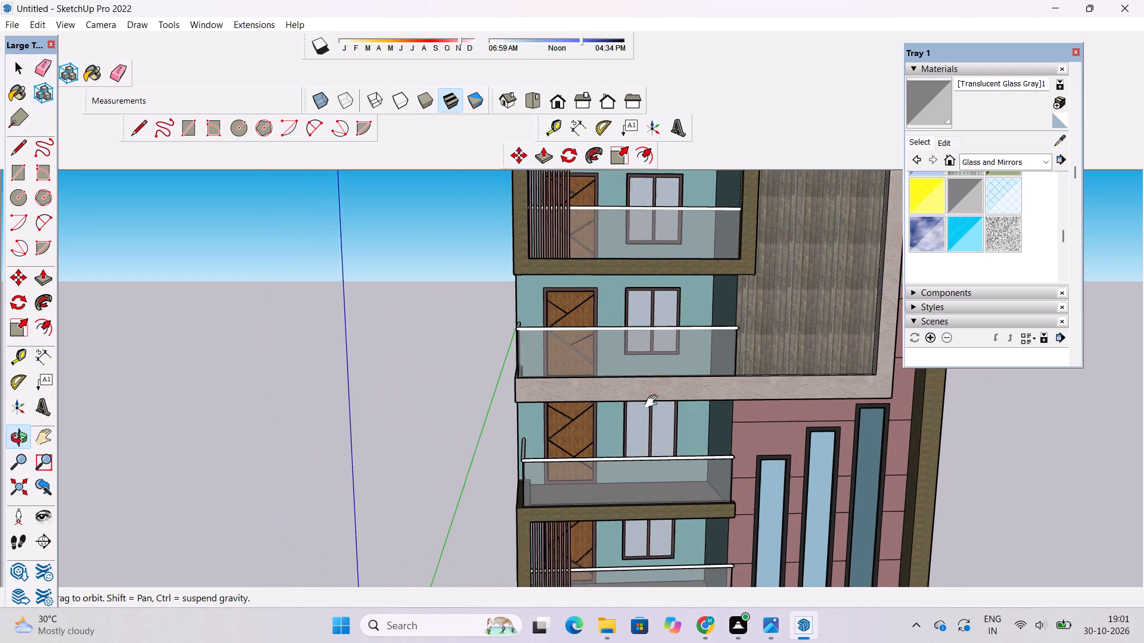
shift+drag(654, 402, 643, 402)
shift+drag(640, 402, 645, 373)
drag(645, 372, 665, 418)
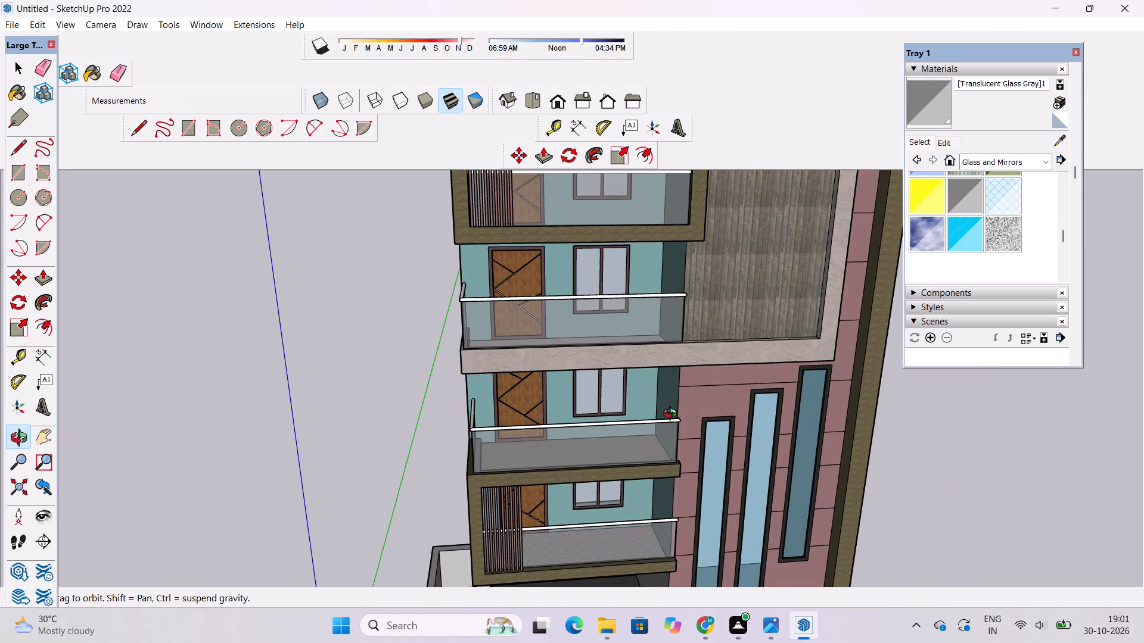
shift+drag(651, 424, 658, 407)
scroll(510, 392, down, 6)
drag(514, 401, 723, 435)
scroll(618, 363, up, 5)
shift+drag(620, 357, 633, 373)
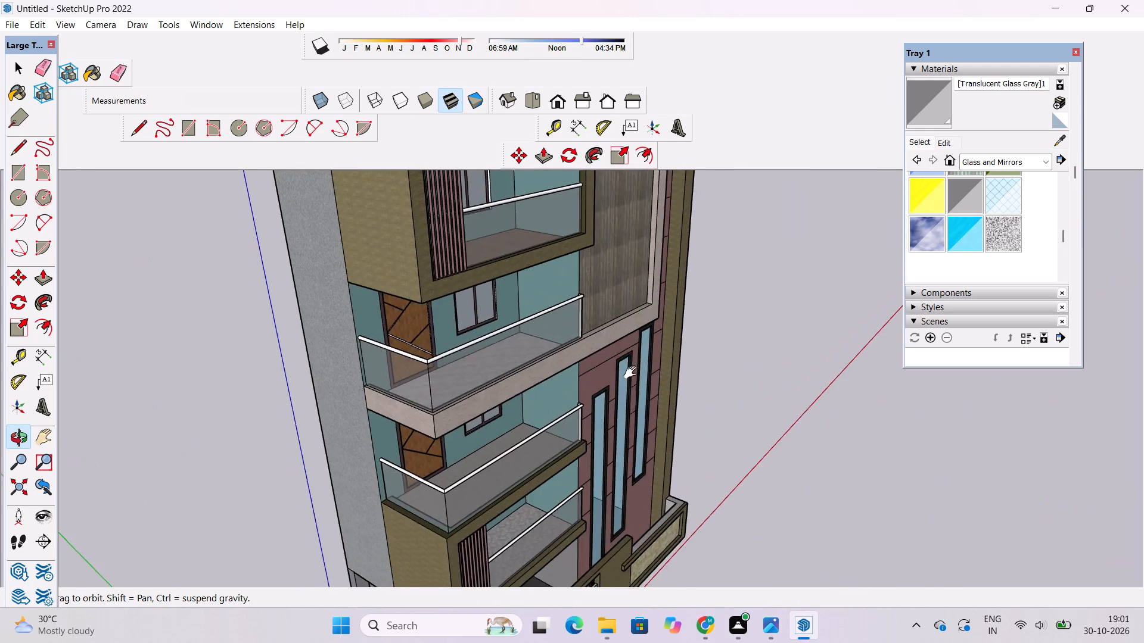
shift+drag(633, 373, 640, 386)
drag(636, 400, 547, 396)
scroll(543, 383, up, 3)
shift+drag(547, 378, 568, 416)
drag(639, 430, 561, 418)
scroll(550, 410, up, 2)
drag(565, 425, 560, 391)
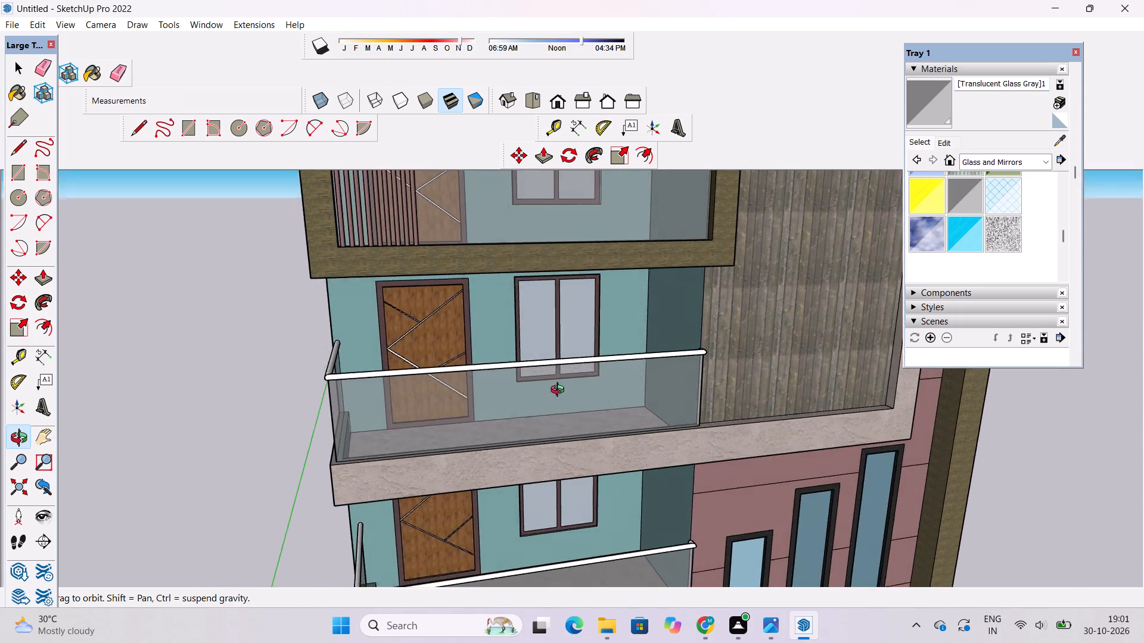
drag(560, 391, 555, 373)
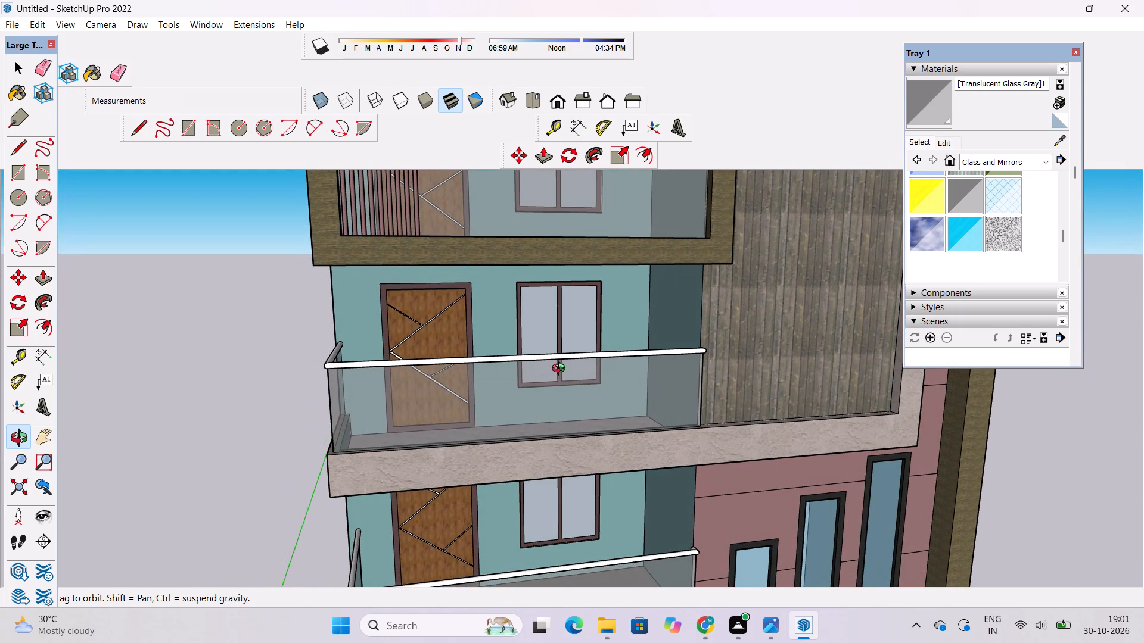
scroll(562, 370, down, 2)
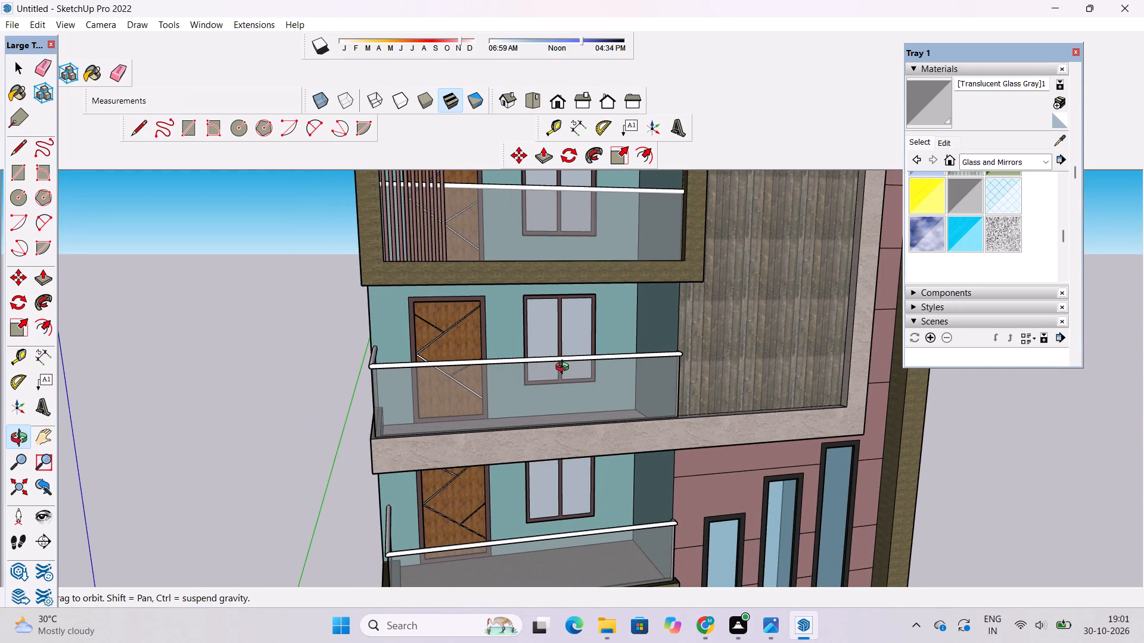
scroll(570, 394, down, 3)
Examine the framed top-floor balcony, the roof terrace parapet and the front facade down to the gate.
shift+drag(615, 399, 839, 585)
scroll(683, 317, up, 4)
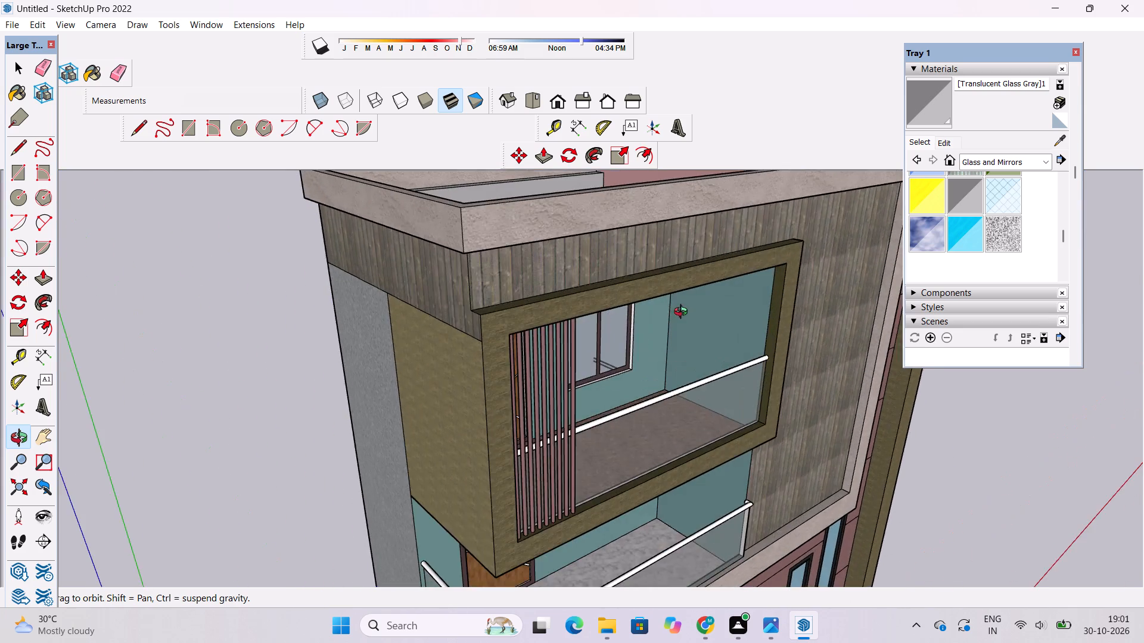
drag(682, 310, 401, 404)
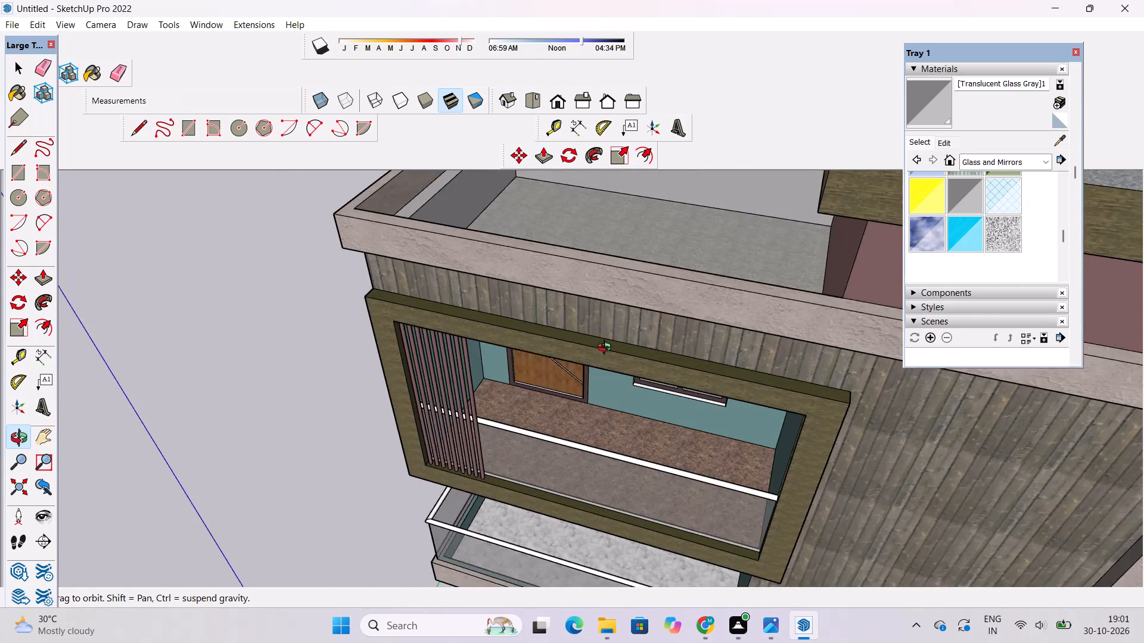
drag(592, 347, 486, 417)
drag(494, 430, 538, 255)
scroll(545, 251, down, 4)
shift+drag(602, 414, 593, 291)
scroll(590, 338, up, 2)
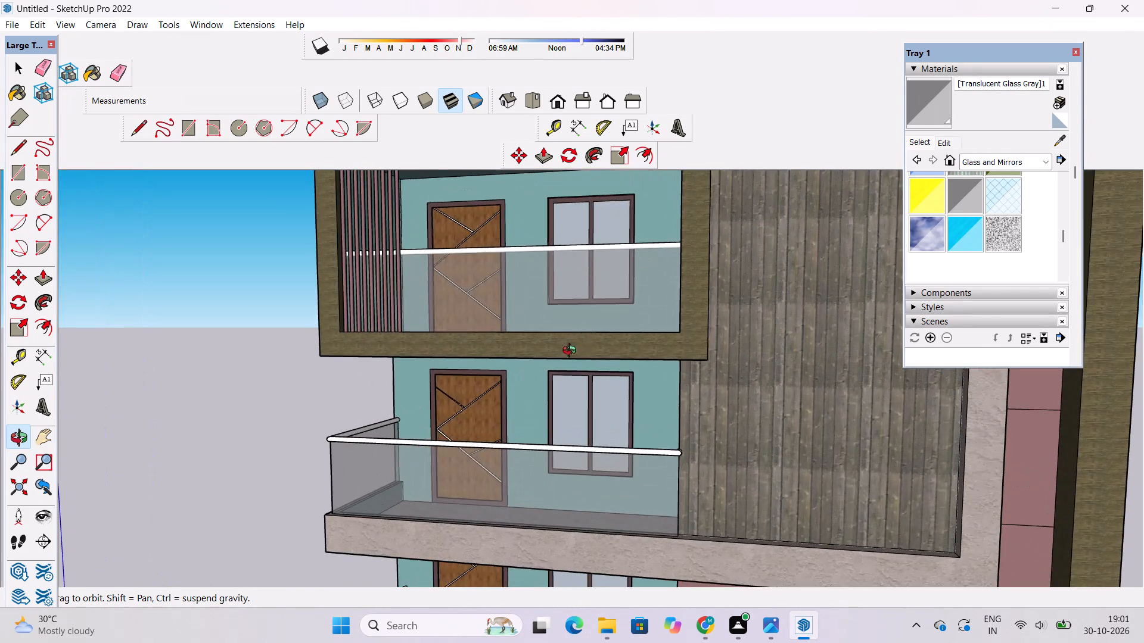
shift+drag(561, 295, 559, 286)
scroll(558, 285, down, 6)
drag(557, 312, 667, 348)
scroll(685, 339, down, 7)
drag(761, 392, 666, 370)
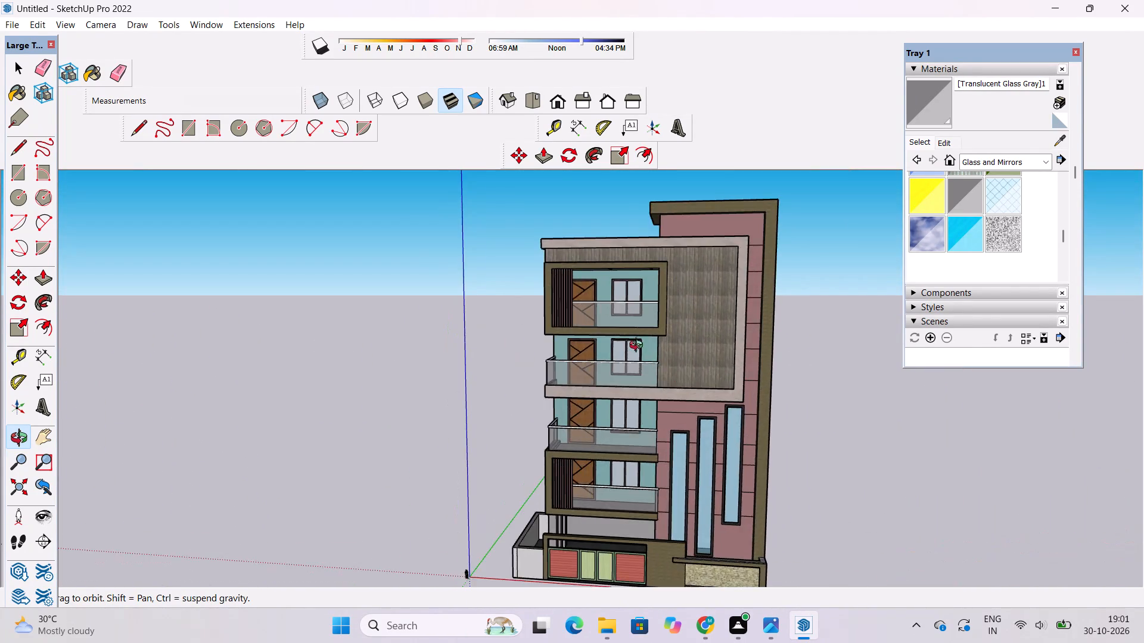
scroll(629, 335, down, 9)
drag(440, 359, 582, 358)
scroll(624, 458, up, 9)
drag(622, 433, 581, 442)
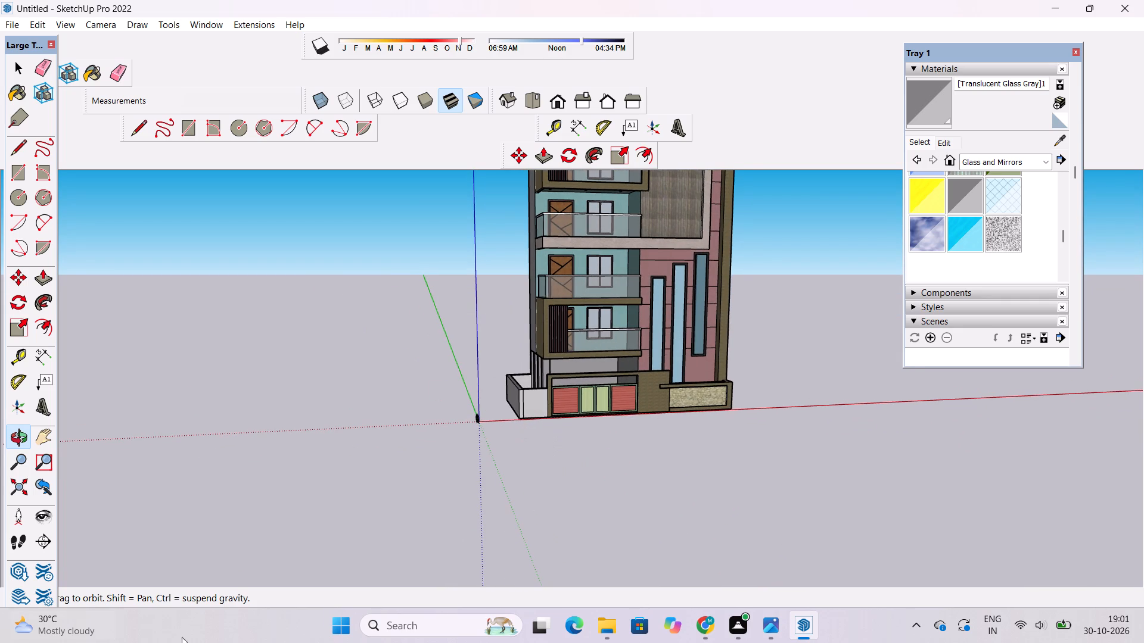
Examine the whole building from the roof, both side walls and the front facade.
scroll(256, 514, down, 4)
shift+drag(518, 389, 534, 442)
shift+drag(537, 450, 540, 575)
scroll(444, 326, up, 4)
drag(327, 385, 970, 490)
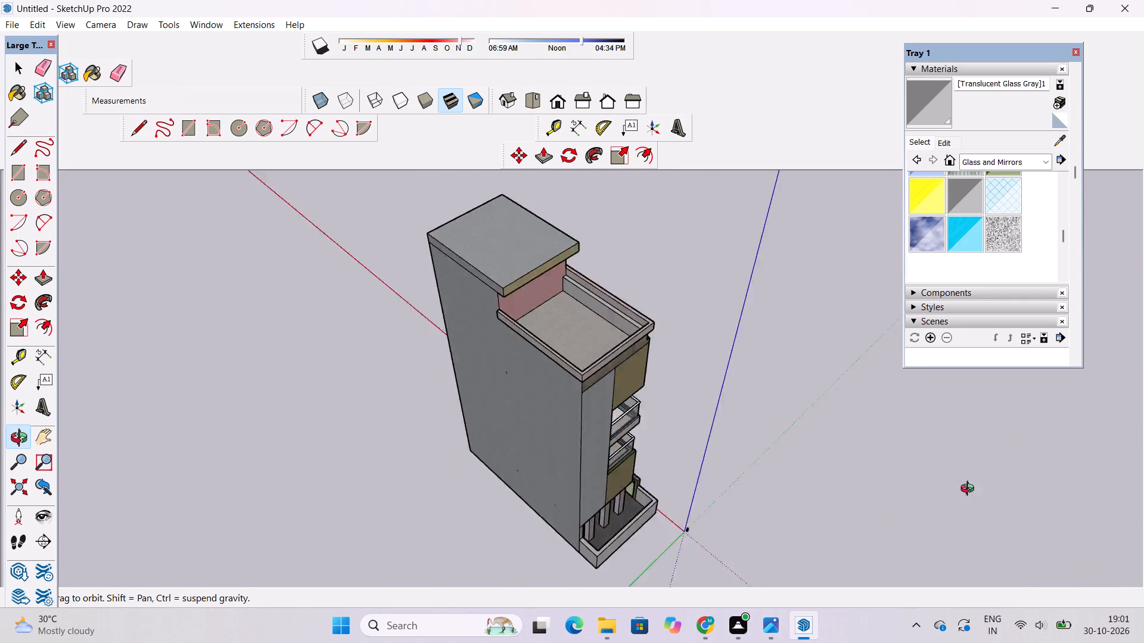
drag(970, 490, 1139, 297)
scroll(506, 445, up, 4)
drag(361, 501, 909, 540)
scroll(705, 429, down, 5)
shift+drag(710, 467, 688, 474)
scroll(665, 367, up, 11)
drag(743, 476, 669, 519)
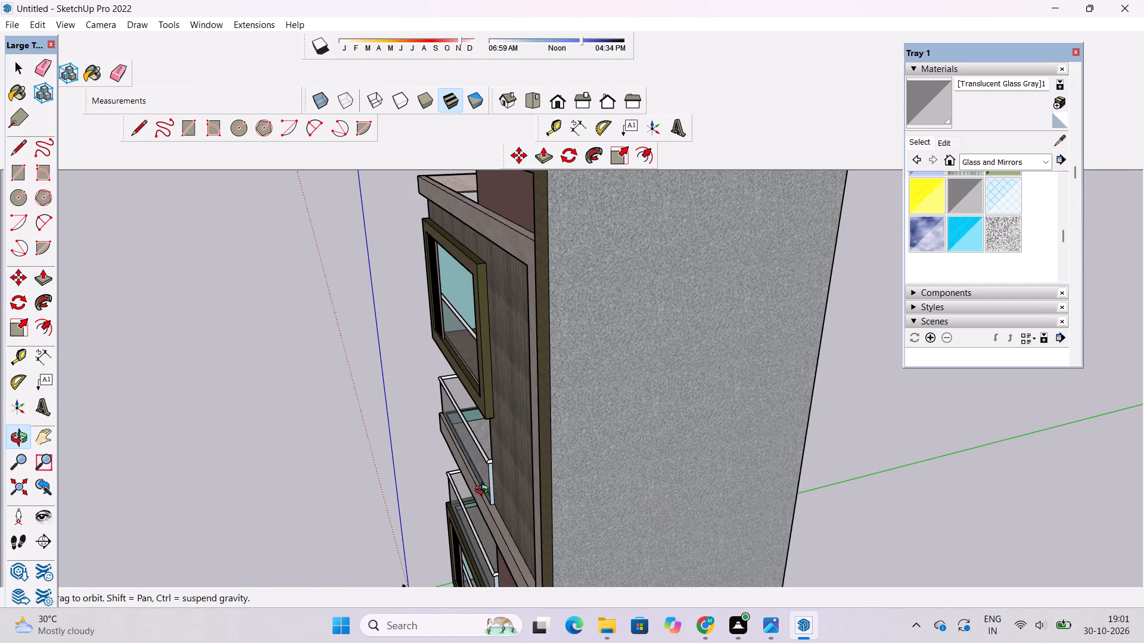
drag(484, 491, 638, 503)
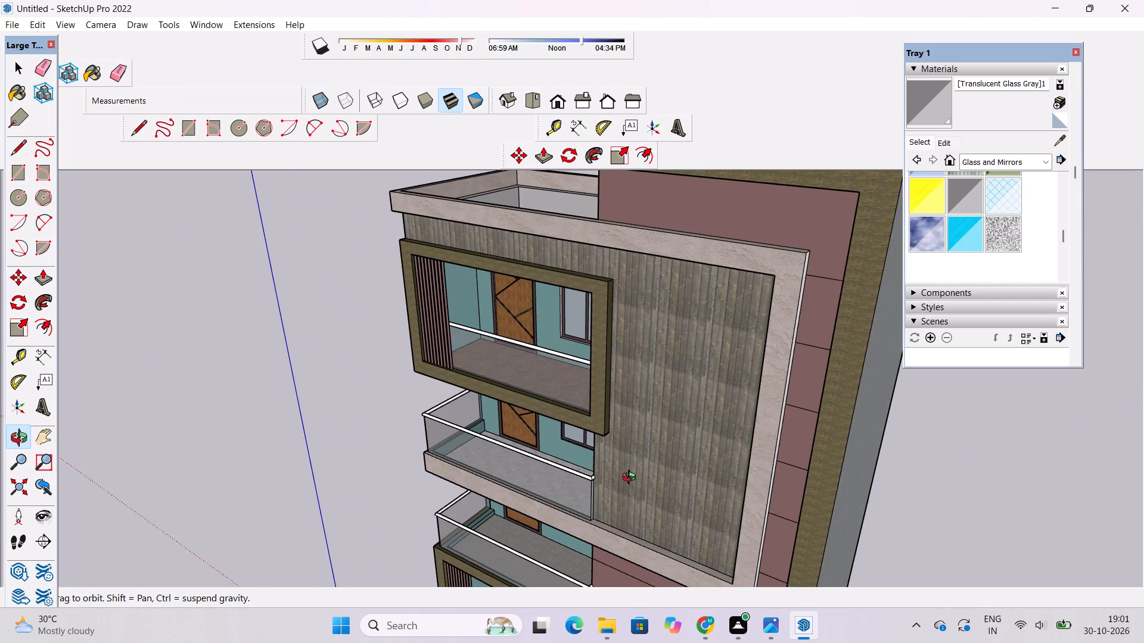
scroll(571, 514, down, 6)
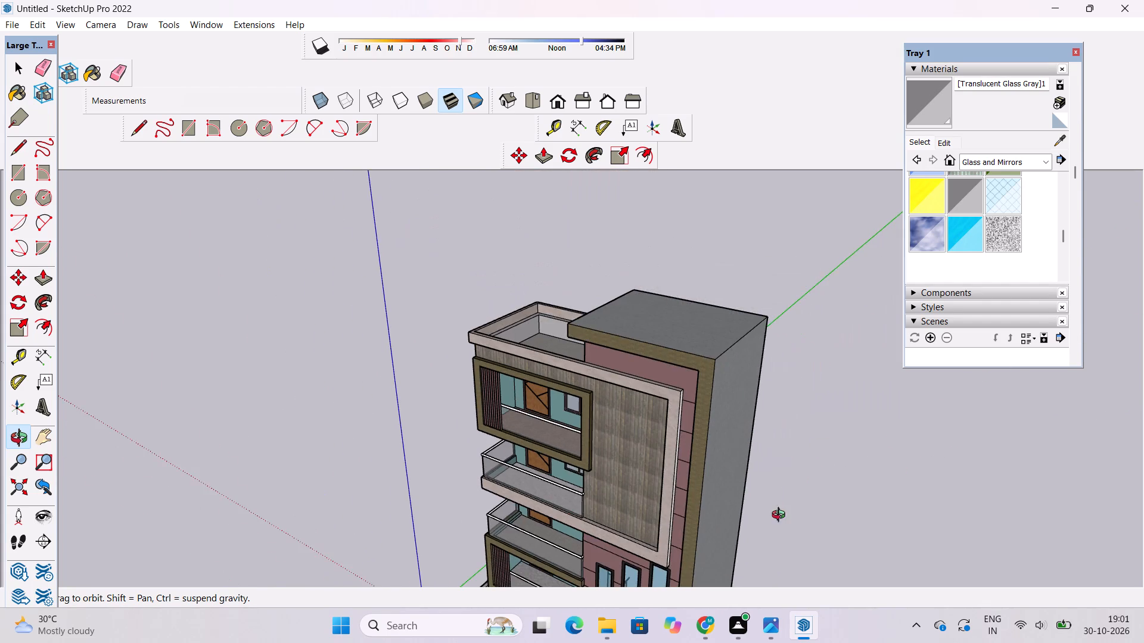
drag(764, 519, 742, 497)
shift+drag(512, 606, 517, 497)
scroll(525, 473, up, 4)
shift+drag(539, 513, 521, 422)
scroll(520, 414, down, 2)
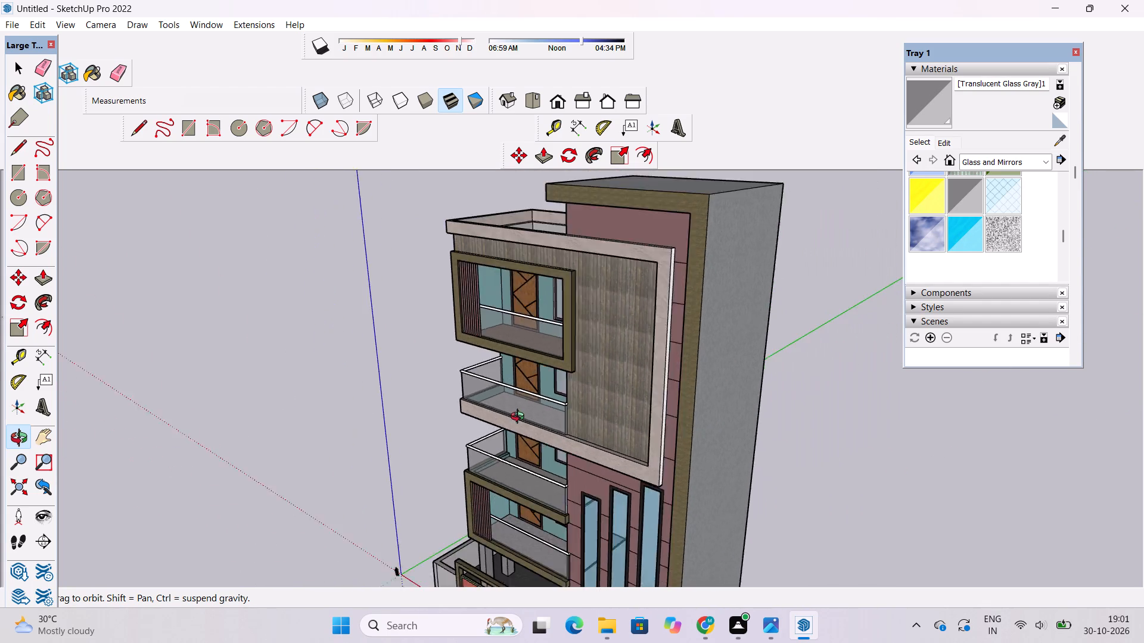
scroll(520, 418, down, 3)
drag(506, 439, 602, 444)
scroll(565, 399, down, 5)
scroll(600, 481, up, 2)
drag(524, 494, 601, 426)
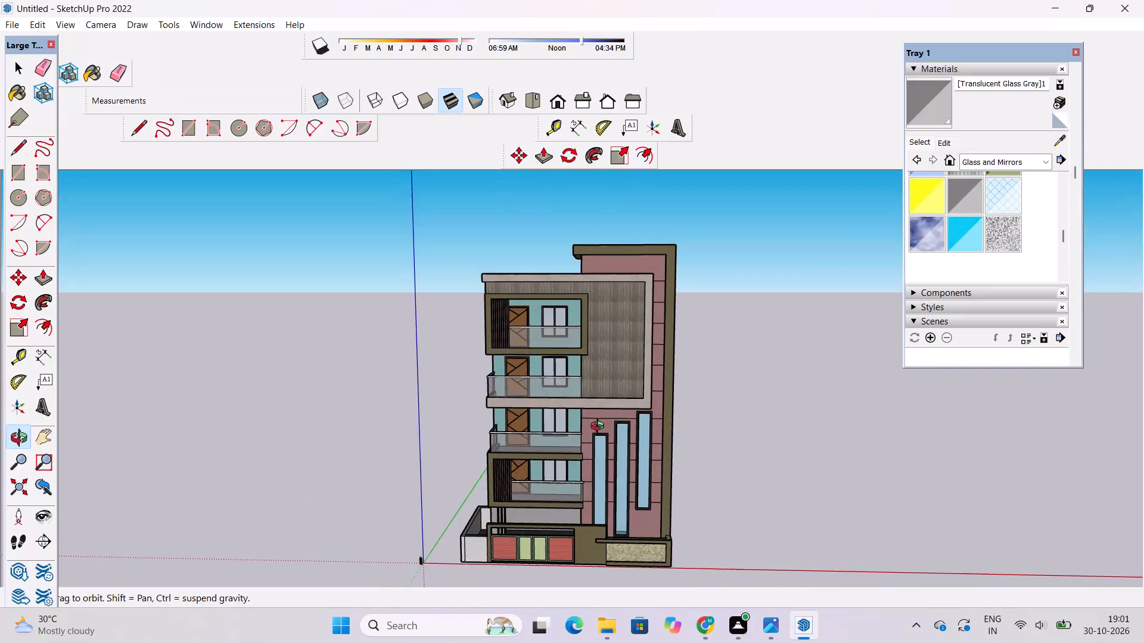
Close the tray that holds the materials library.
click(1075, 51)
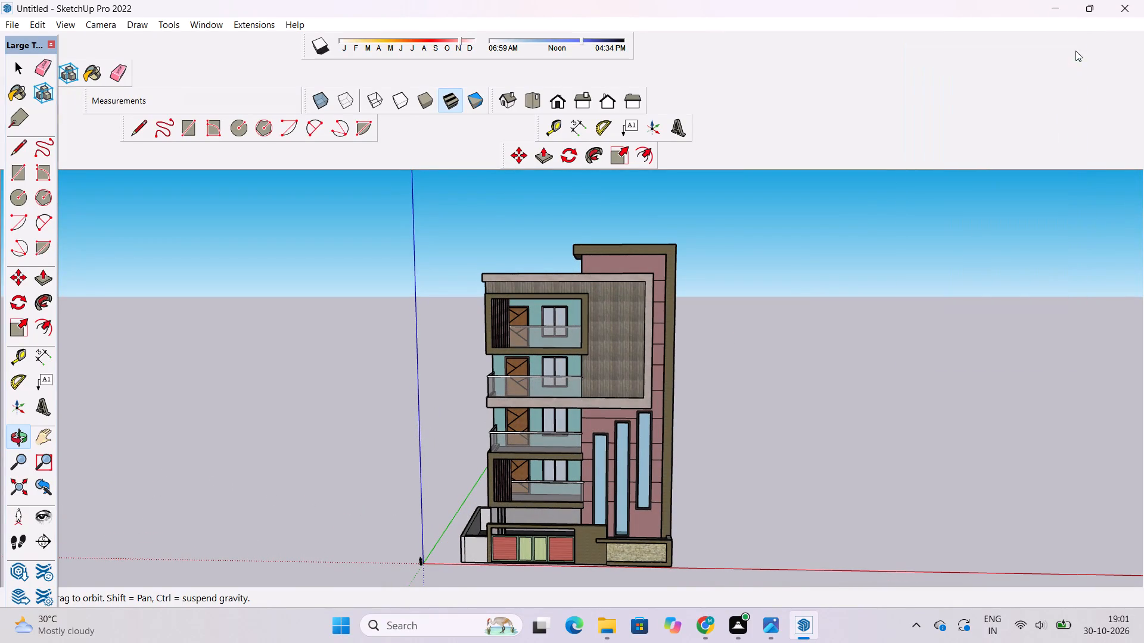
Save the model in the Downloads folder as MODEL HOUSE DESIGN.
key(ctrl+s)
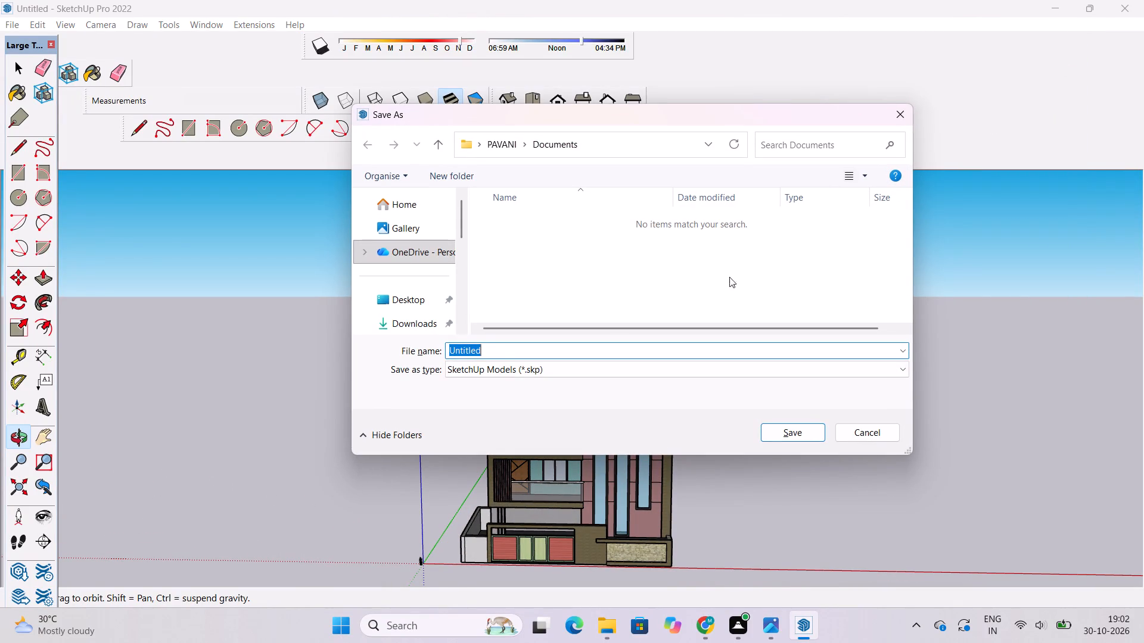
click(412, 327)
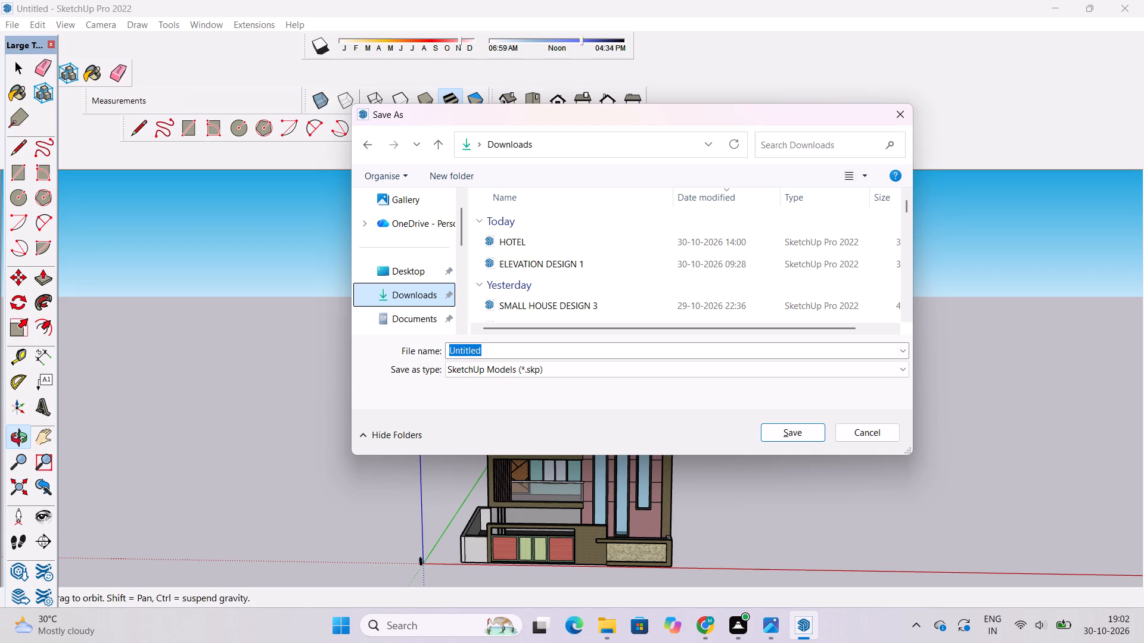
click(499, 353)
key(BackSpace)
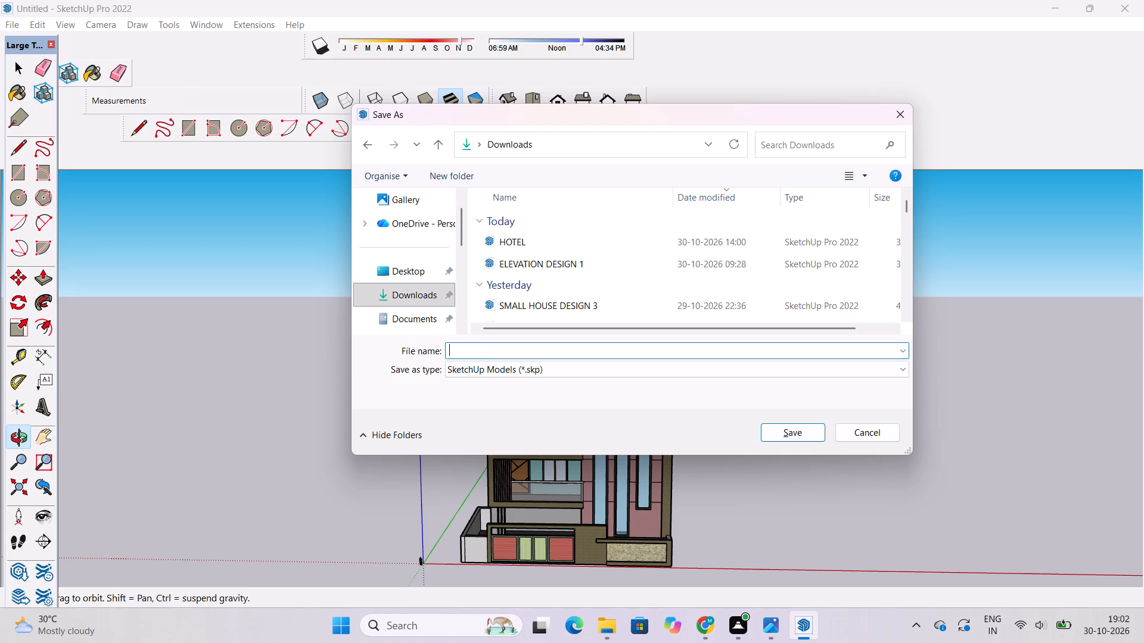
text(MODEL HOU)
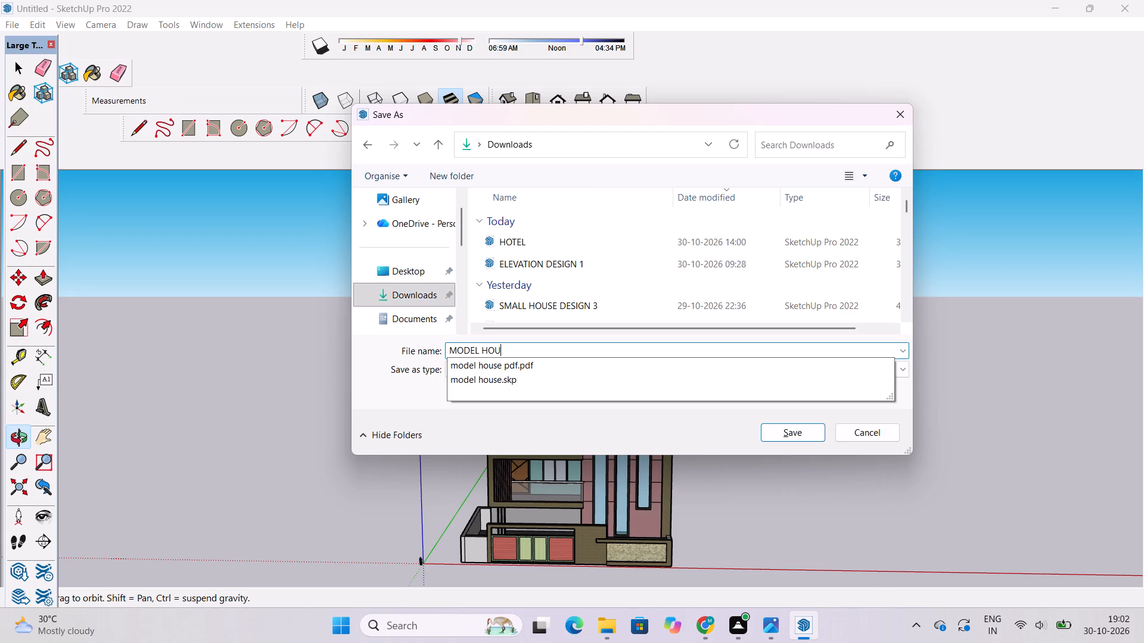
text(SE)
key(space)
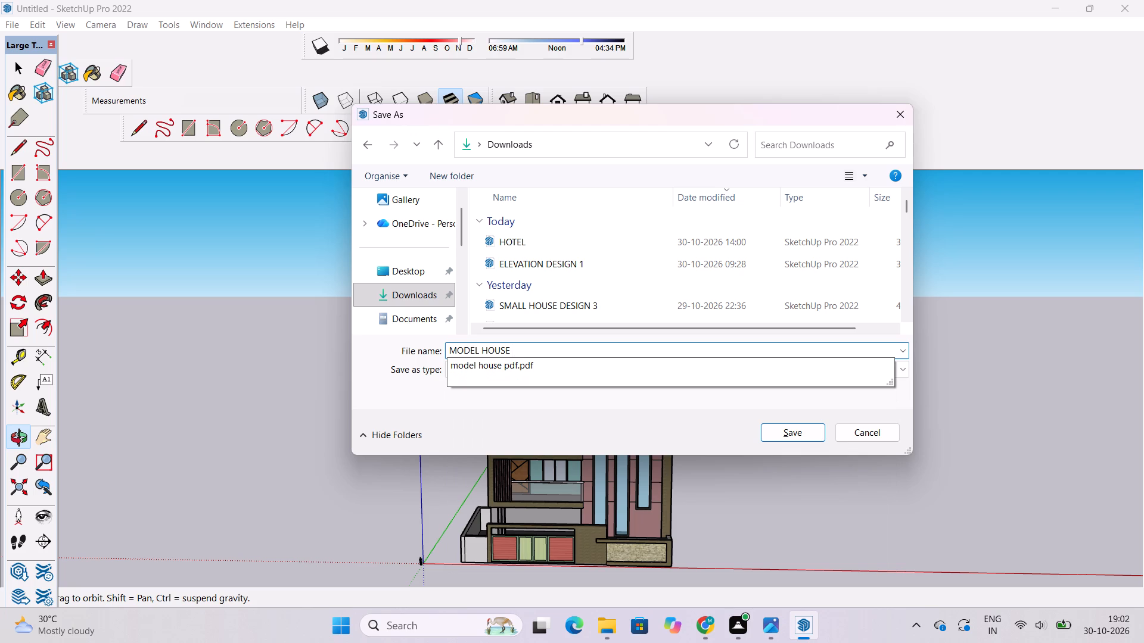
text(DESIGN)
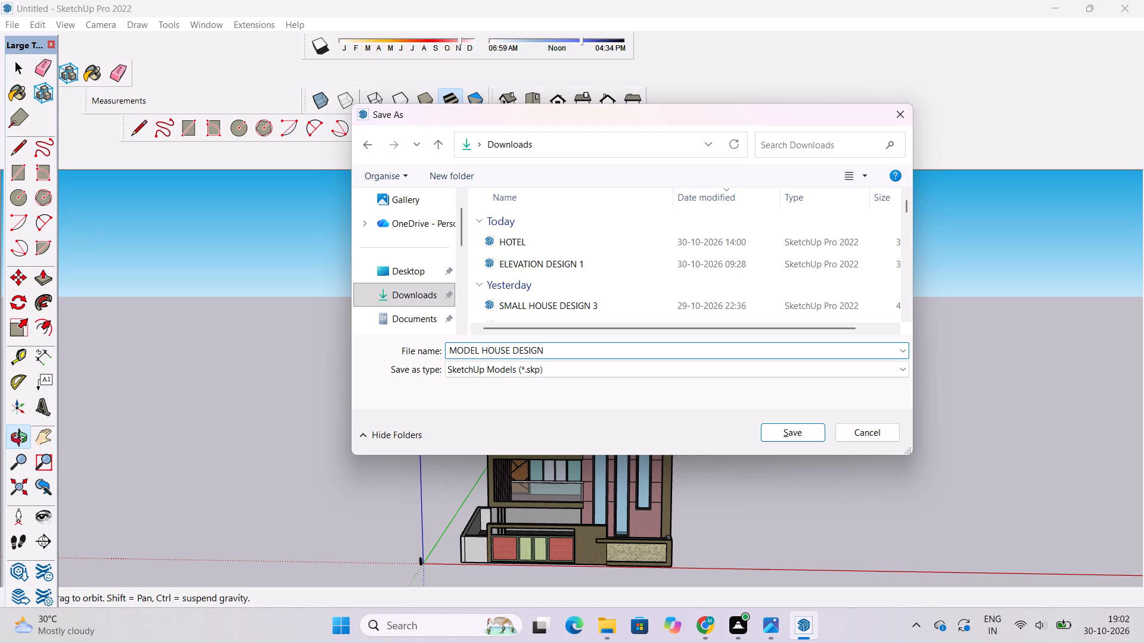
click(789, 434)
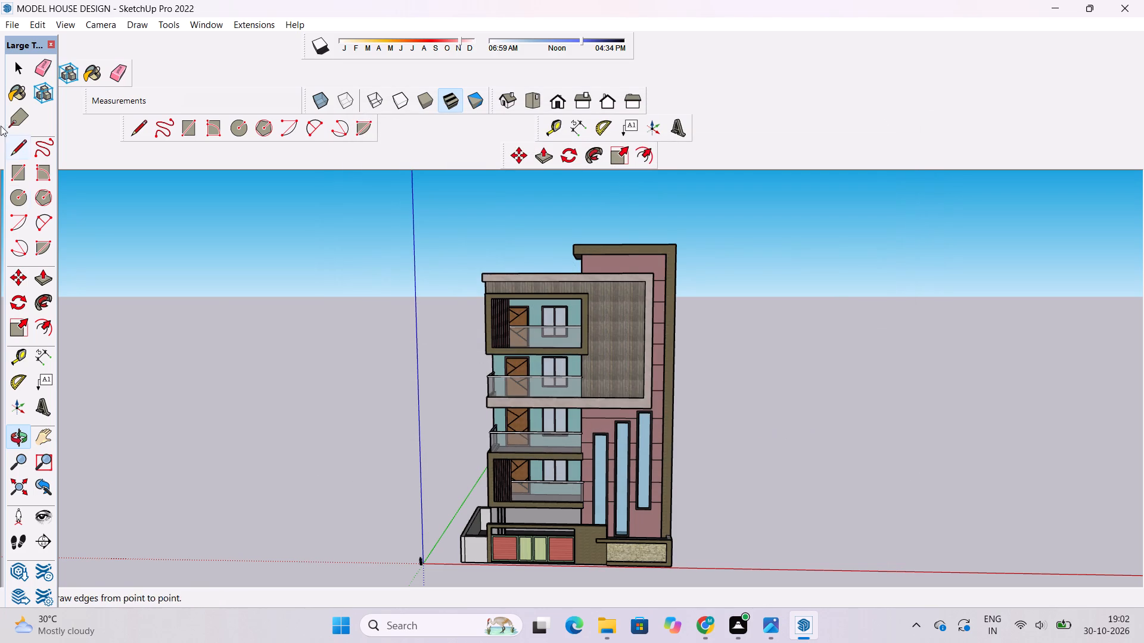
Export the current view as a 2D graphic PDF named MODEL HOUSE DESIGN PDF in the Downloads folder.
click(14, 23)
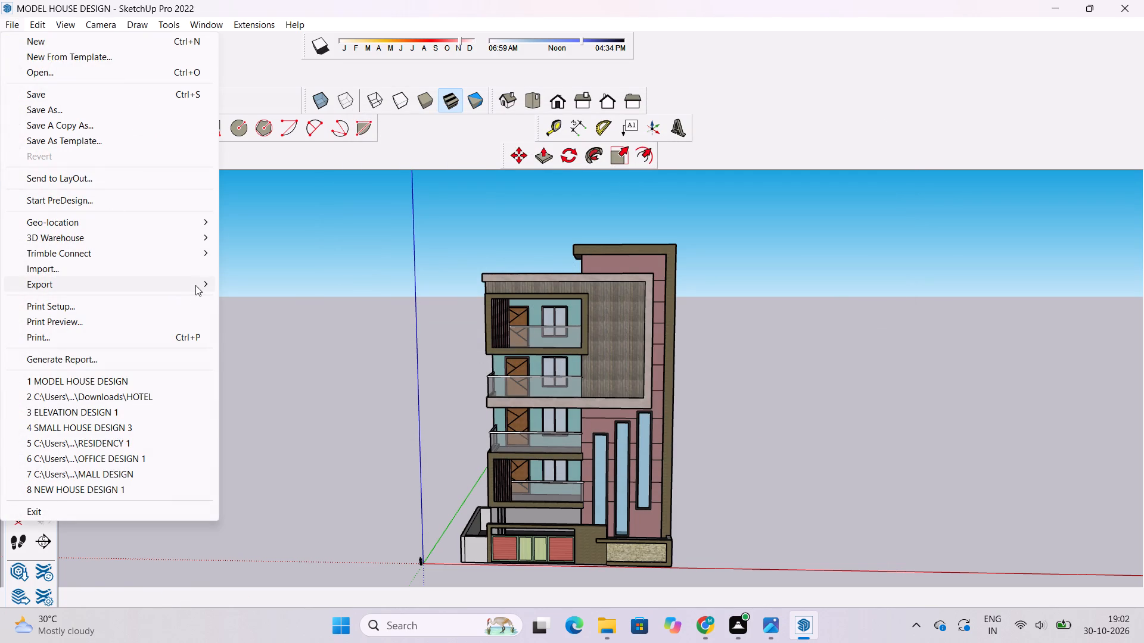
click(254, 298)
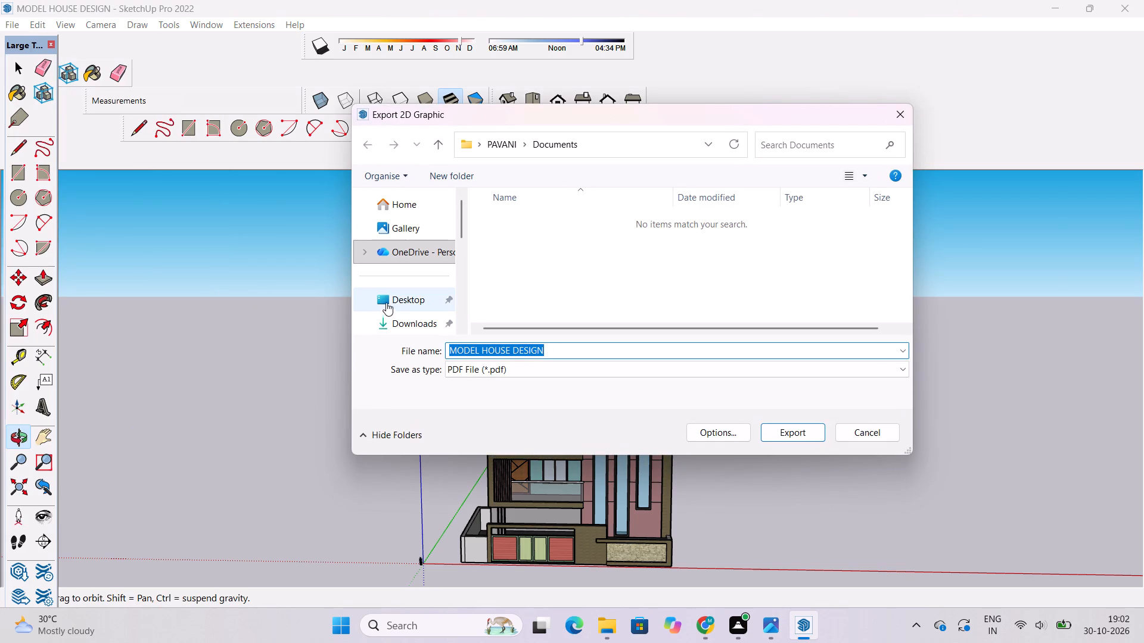
click(424, 320)
triple_click(550, 348)
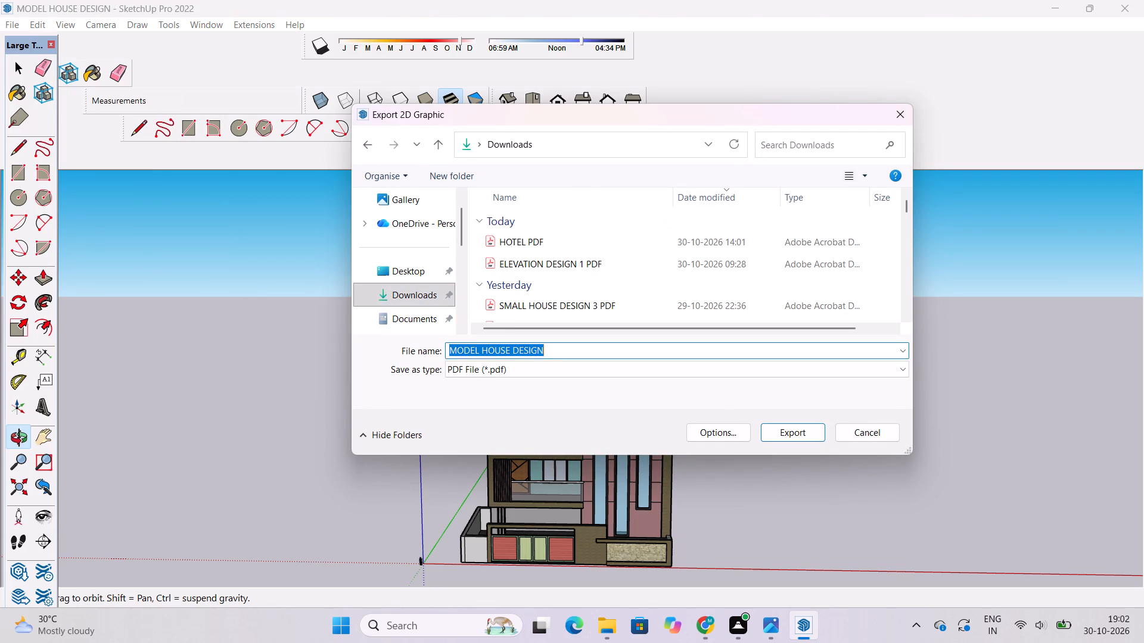
key(space)
text(PDF)
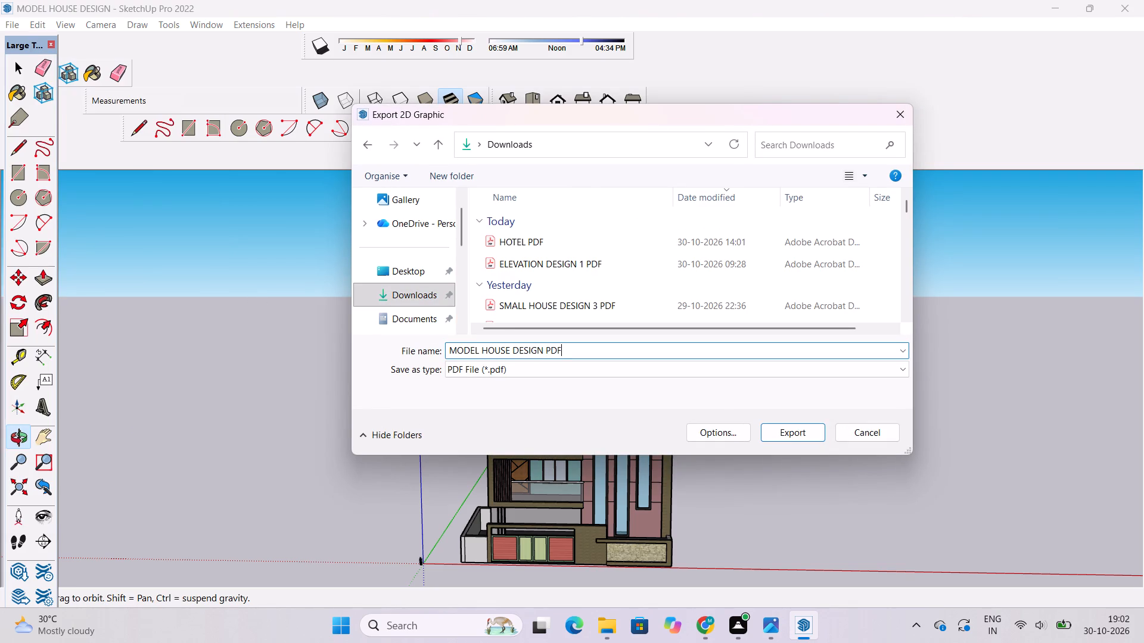
click(786, 434)
scroll(553, 329, down, 5)
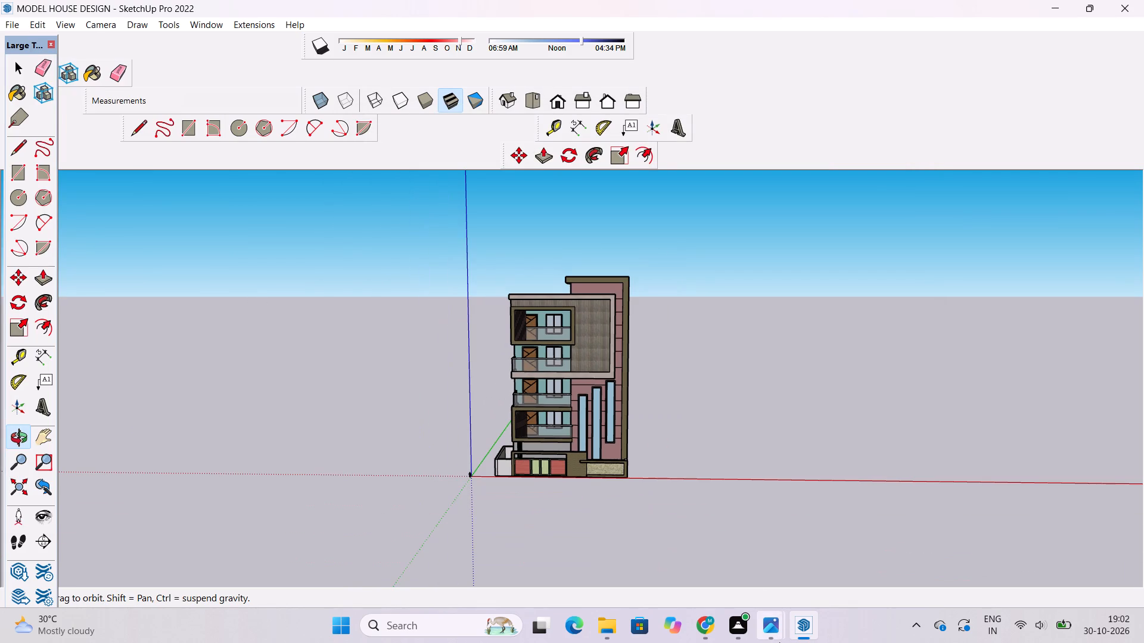